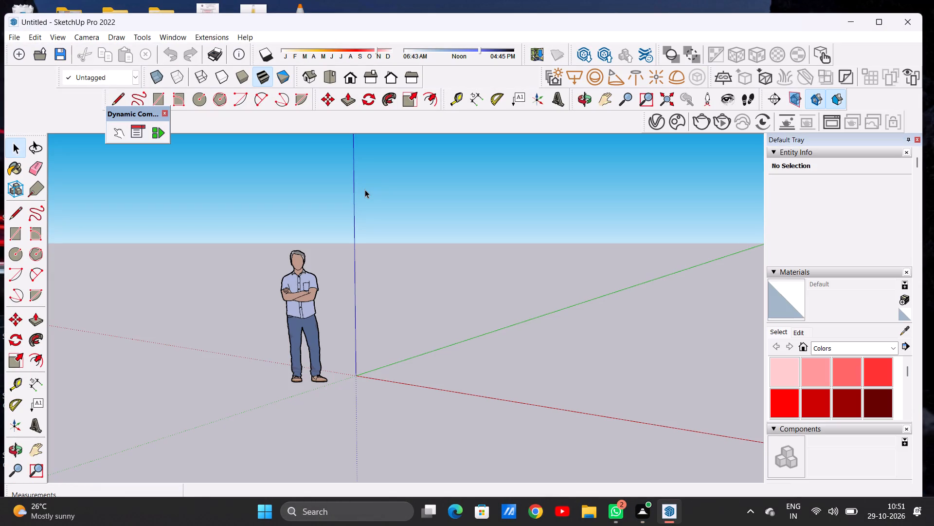
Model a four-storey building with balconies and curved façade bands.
In Top view, draw a rectangle about 12' 7" by 7' 11" on the ground plane beside the axes origin.
left_click(329, 70)
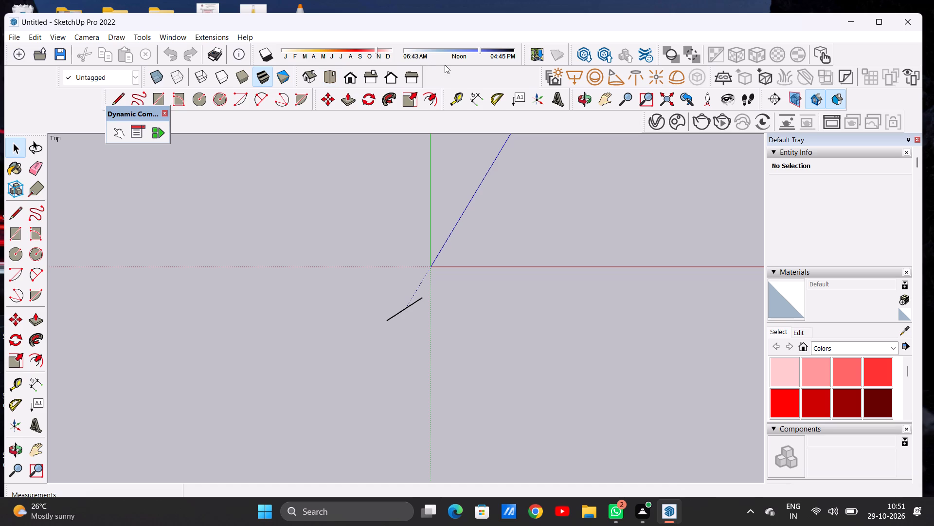
scroll(677, 213, "up", 20)
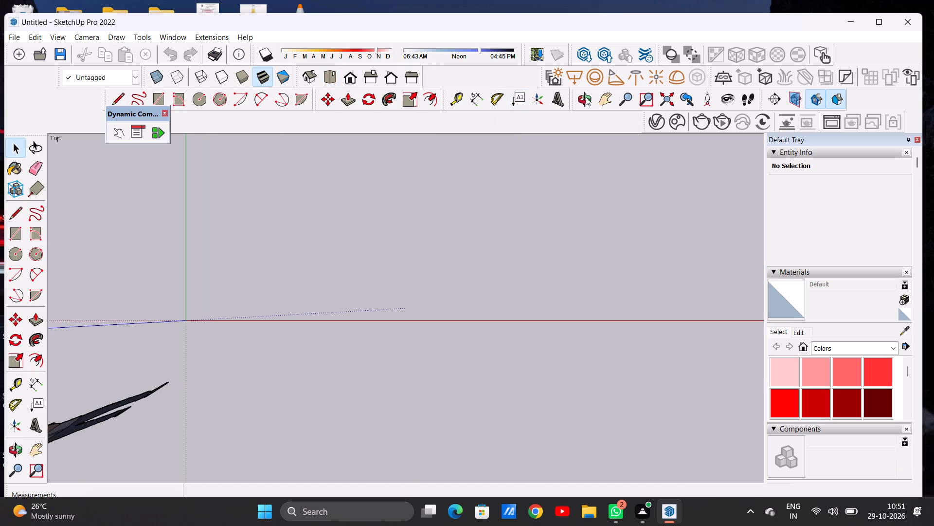
left_click(596, 97)
left_click_drag(462, 237, 329, 363)
left_click_drag(364, 276, 369, 313)
left_click(362, 305)
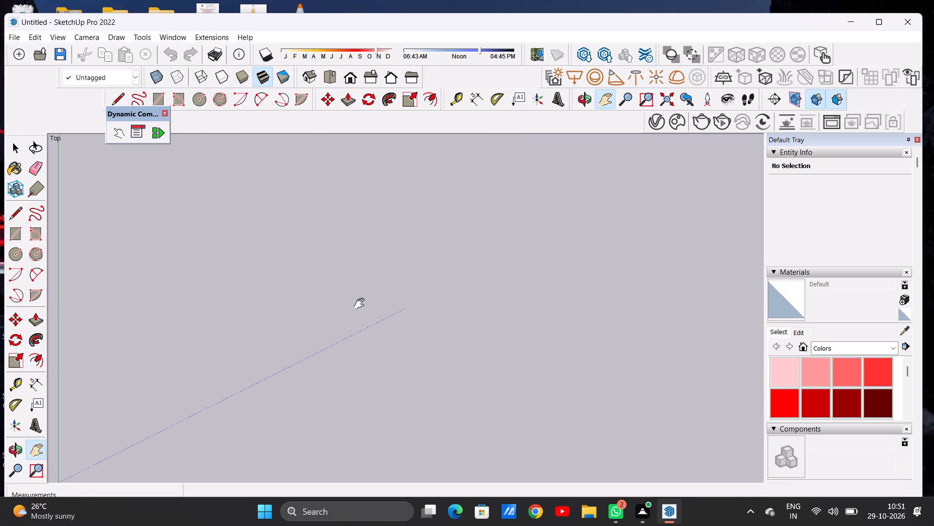
left_click(361, 301)
left_click_drag(367, 287, 376, 273)
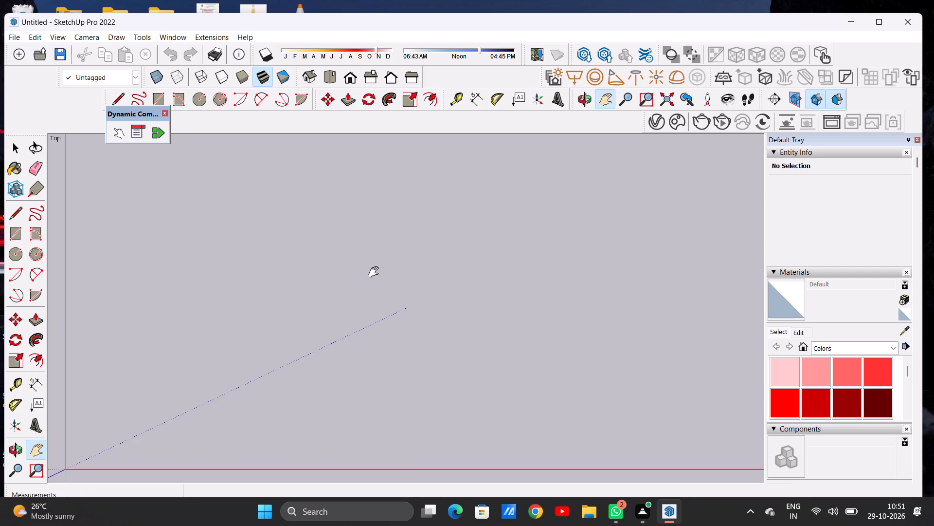
key("space")
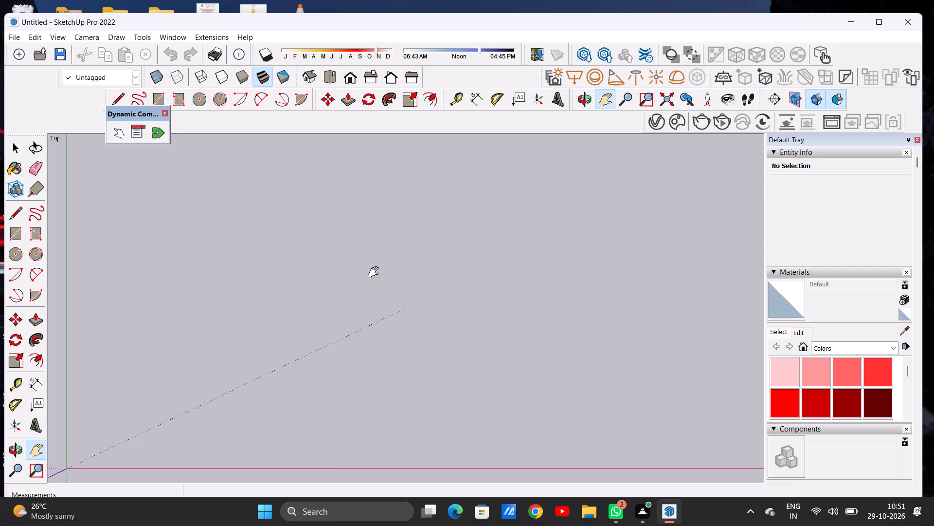
key("r")
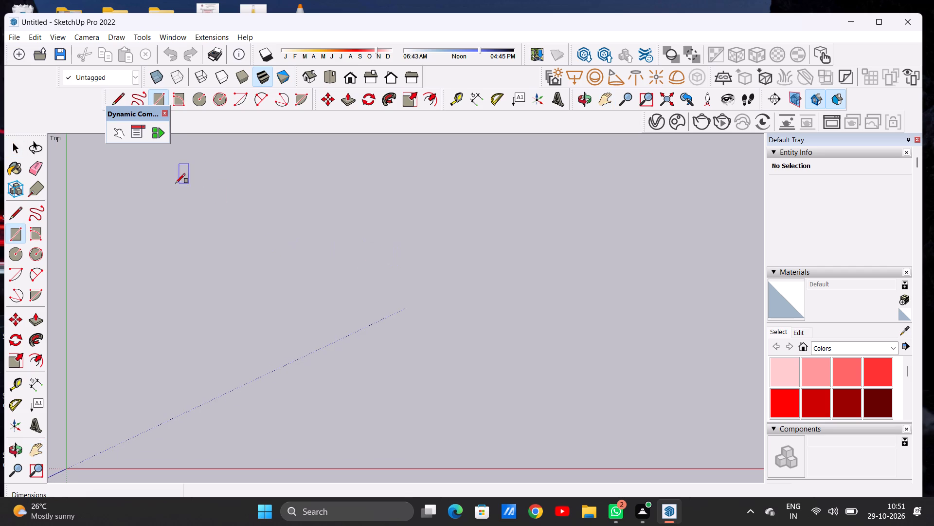
left_click(181, 145)
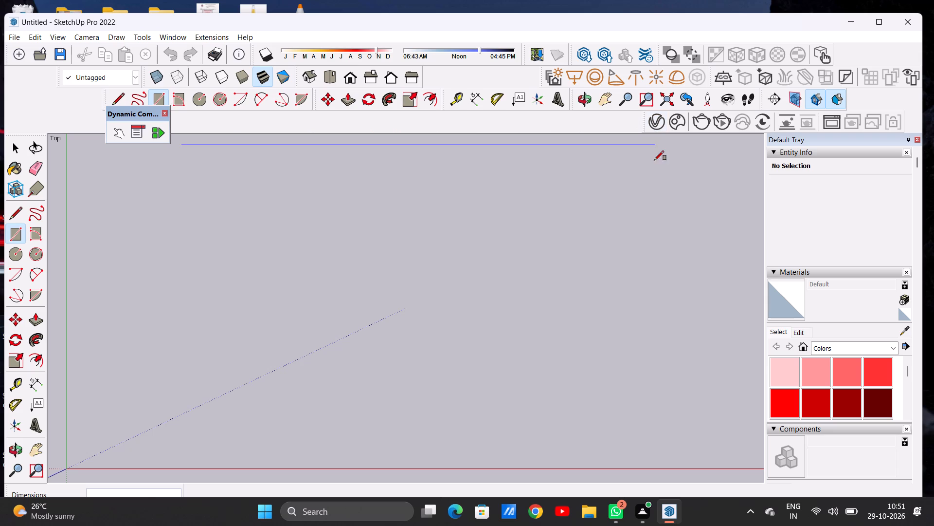
left_click(677, 456)
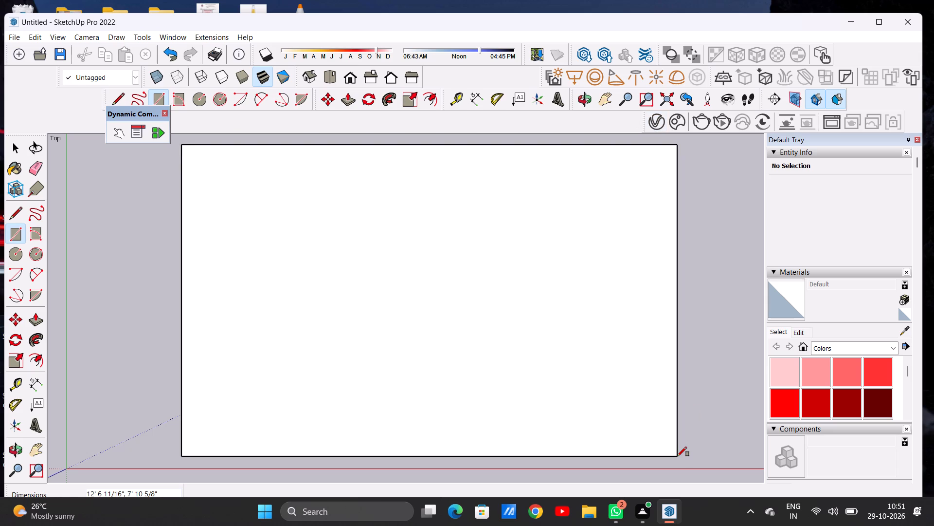
key("space")
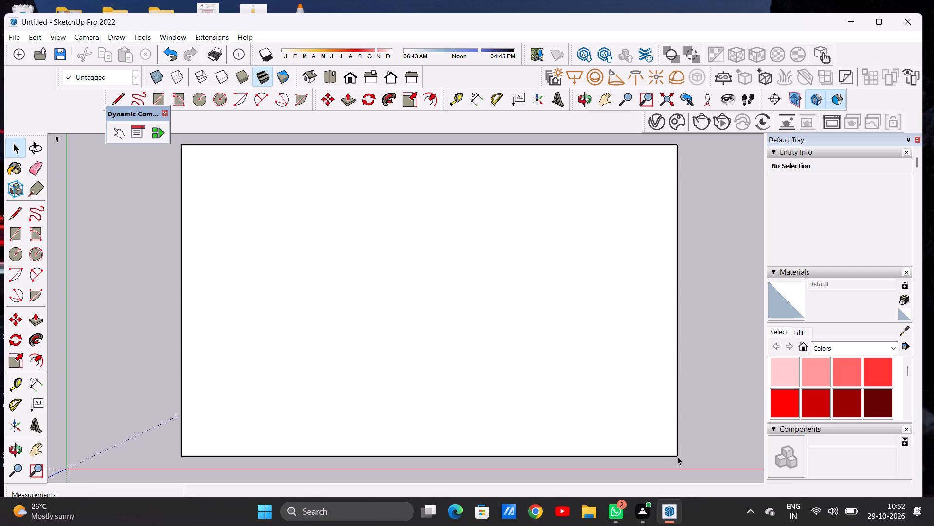
Move the whole rectangle diagonally about 16' farther from the origin, along the positive red and green directions.
scroll(281, 340, "down", 16)
scroll(321, 332, "down", 20)
scroll(321, 332, "down", 1)
scroll(310, 292, "up", 1)
scroll(310, 292, "down", 2)
scroll(607, 256, "up", 4)
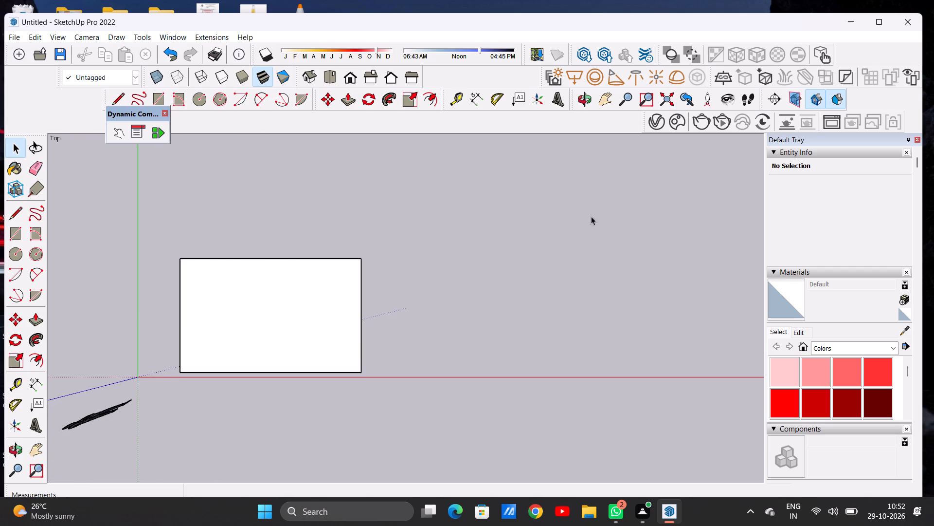
left_click(604, 95)
left_click_drag(614, 219, 538, 304)
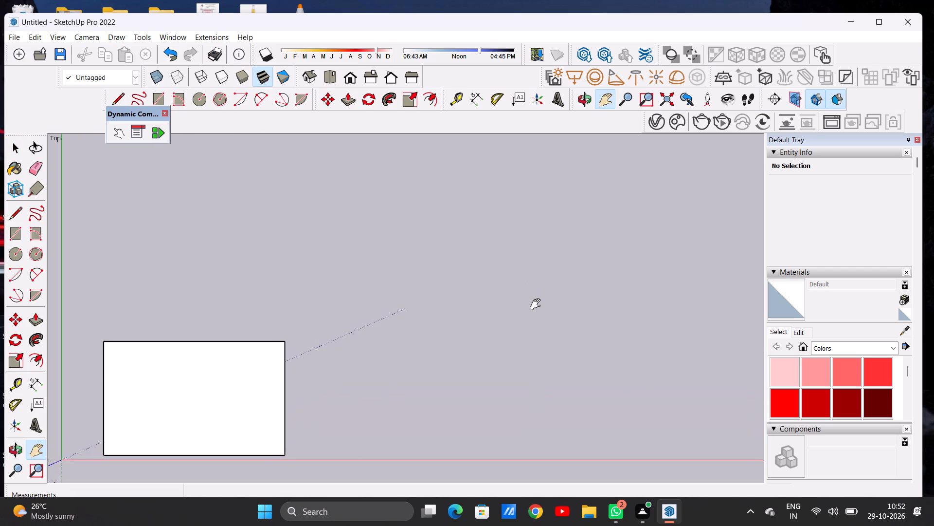
left_click_drag(538, 304, 538, 313)
left_click(538, 312)
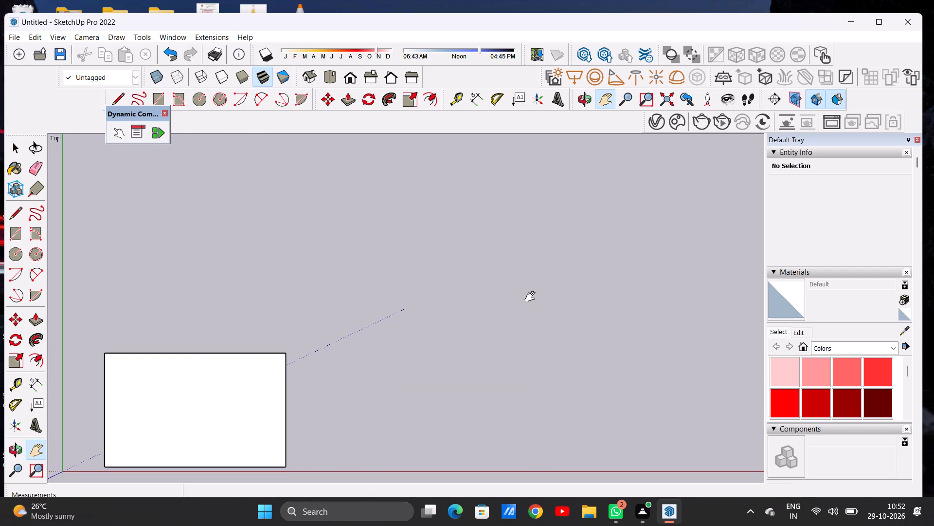
key("space")
triple_click(232, 387)
key("m")
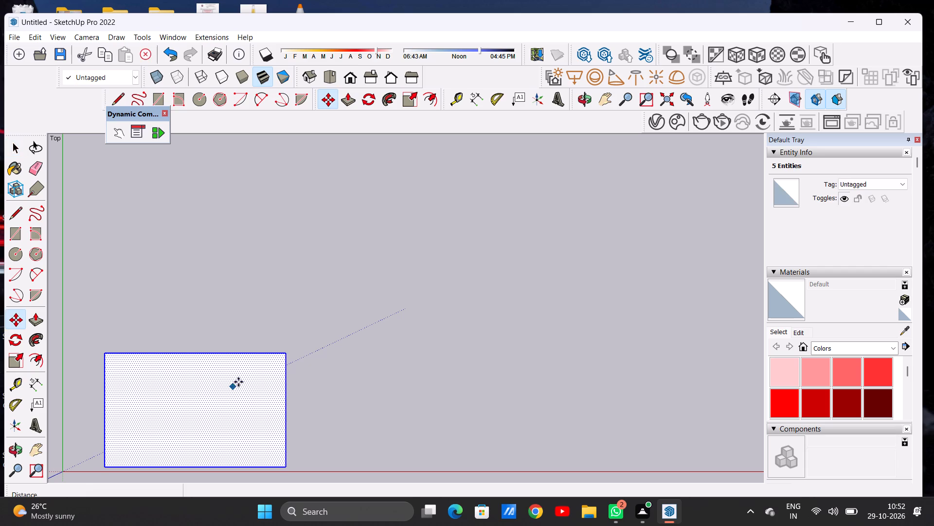
left_click(286, 353)
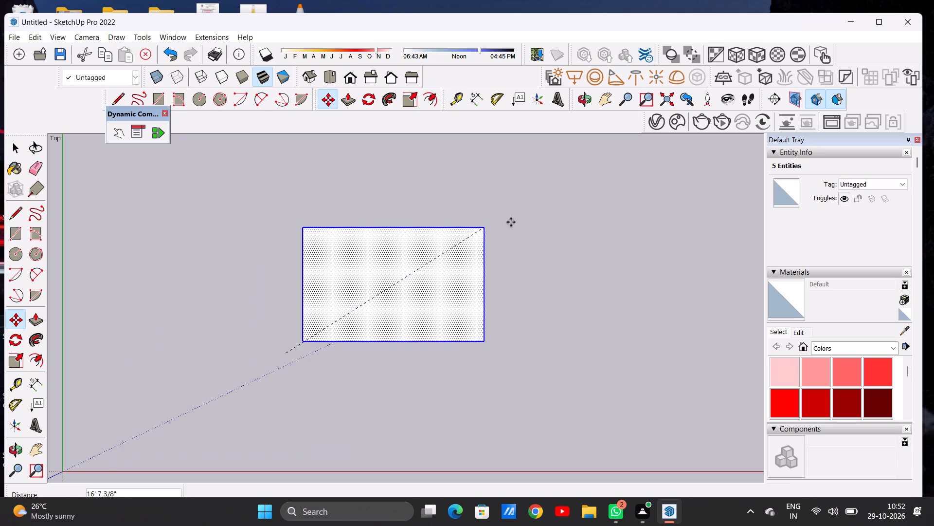
left_click(479, 226)
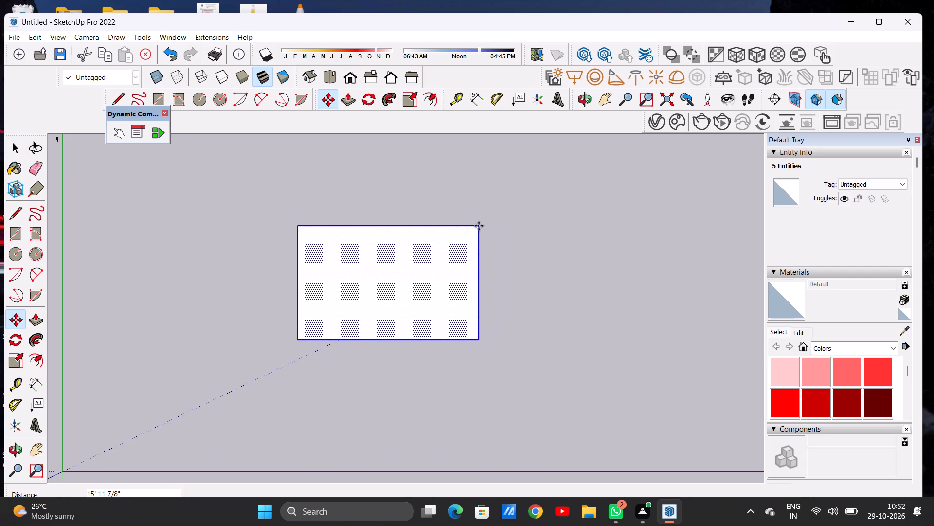
key("space")
left_click(556, 231)
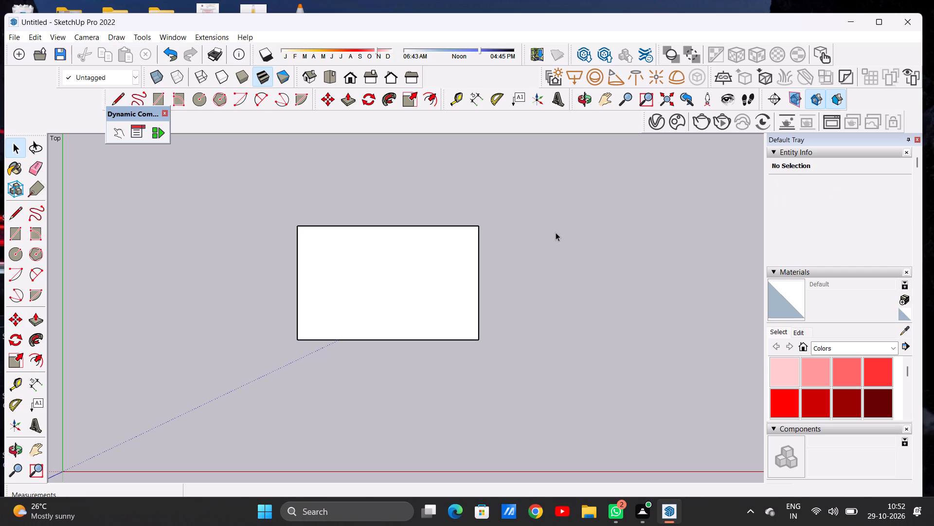
Draw an adjoining rectangle about 4' 10" wide along the full right edge of the existing rectangle.
scroll(169, 276, "down", 7)
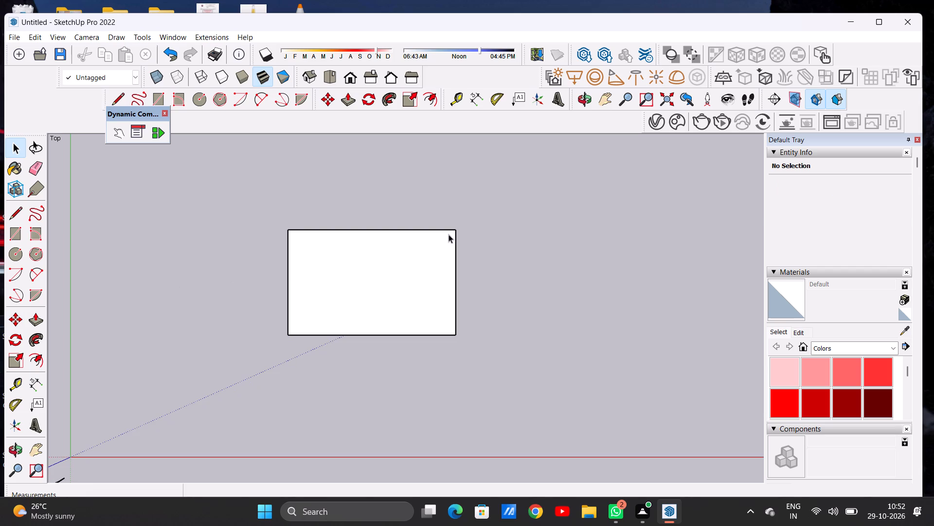
scroll(364, 241, "up", 3)
key("r")
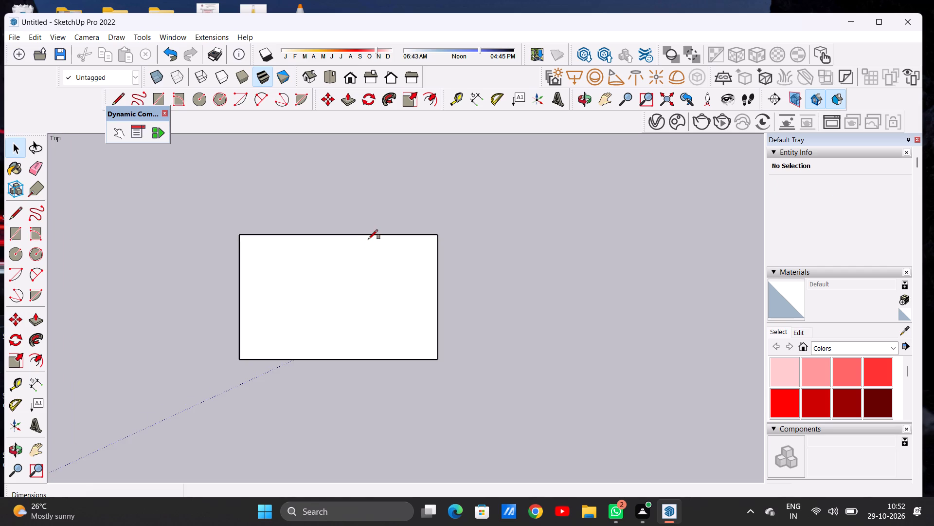
left_click(437, 235)
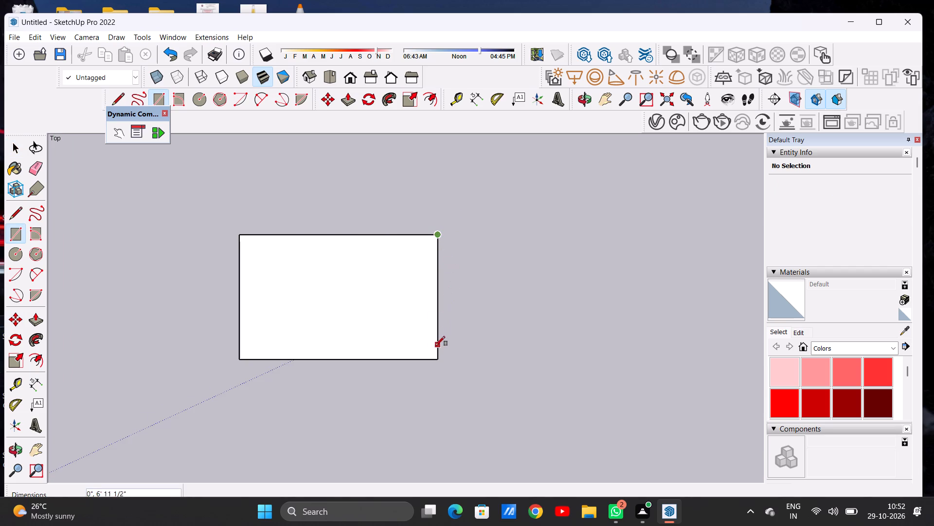
left_click(437, 357)
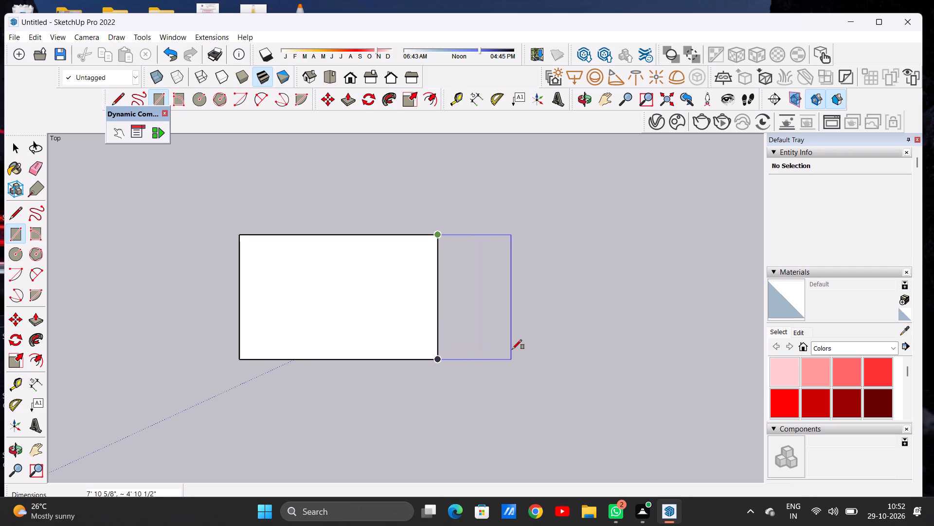
left_click(512, 349)
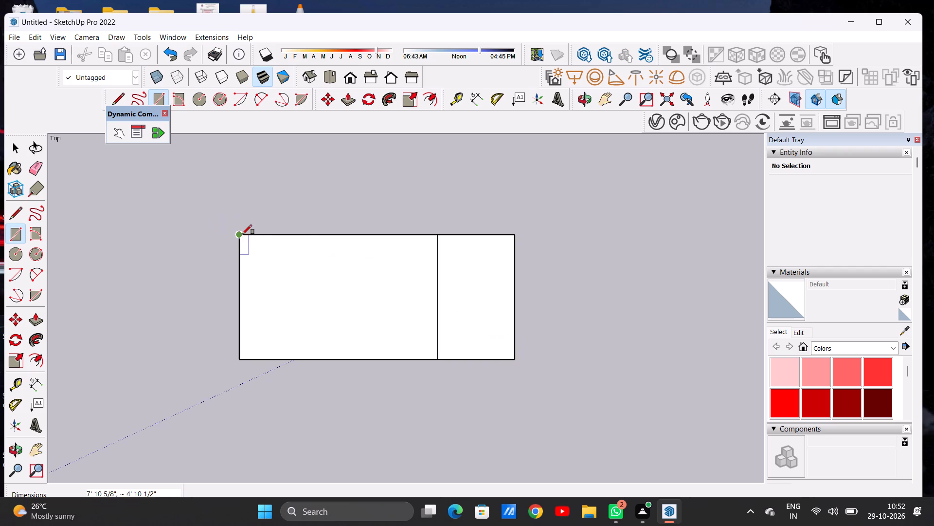
Draw a rectangle about 17' 5" by 2' 11" along the combined upper edge of both rectangles.
left_click(242, 234)
left_click(516, 239)
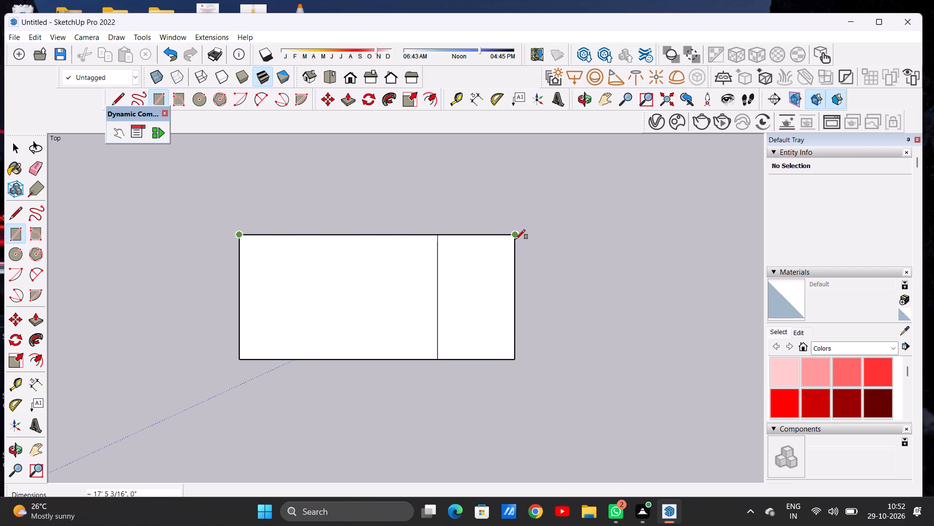
left_click(515, 188)
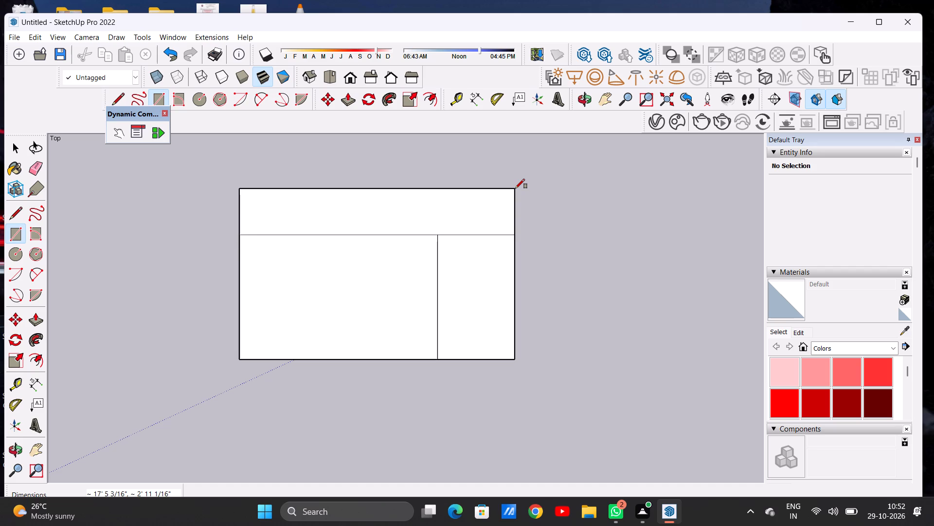
Erase the interior dividing lines between the three rectangles to merge them into one face.
key("e")
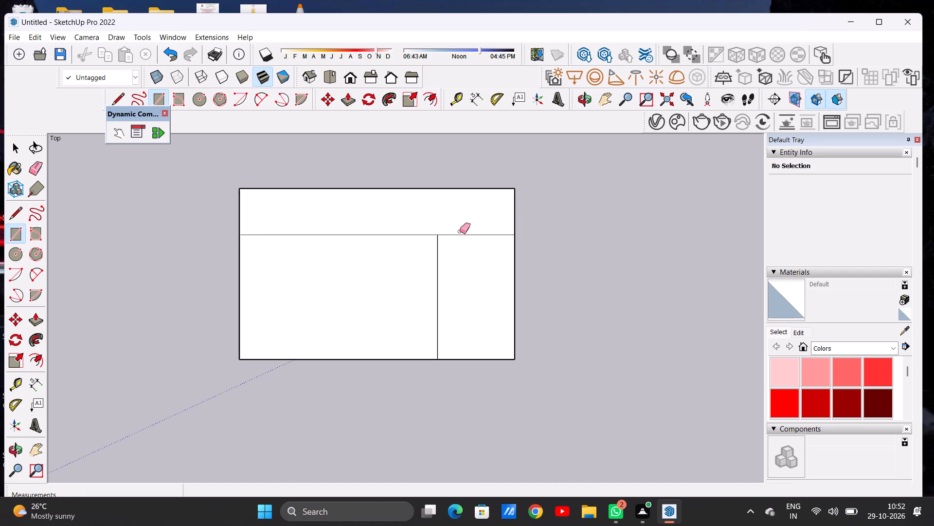
left_click_drag(461, 231, 469, 254)
left_click_drag(457, 264, 436, 279)
left_click_drag(419, 227, 423, 243)
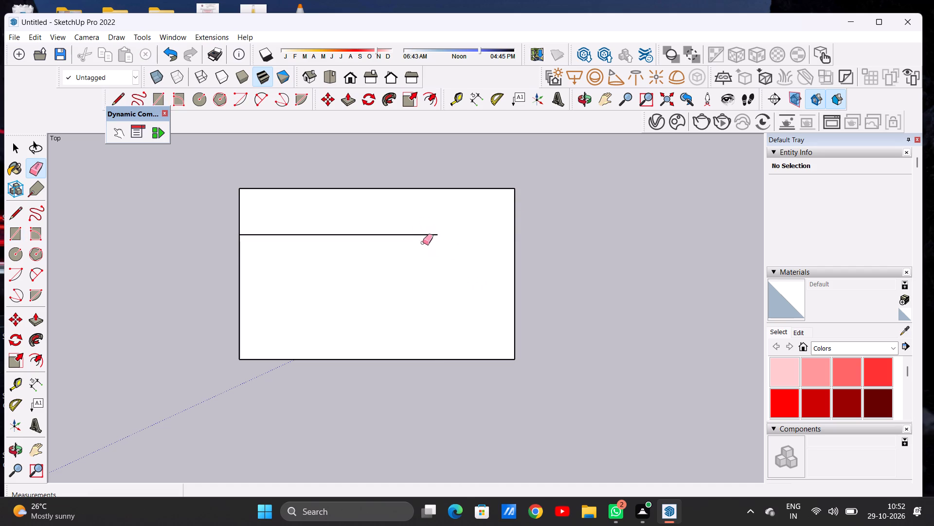
left_click_drag(423, 243, 424, 249)
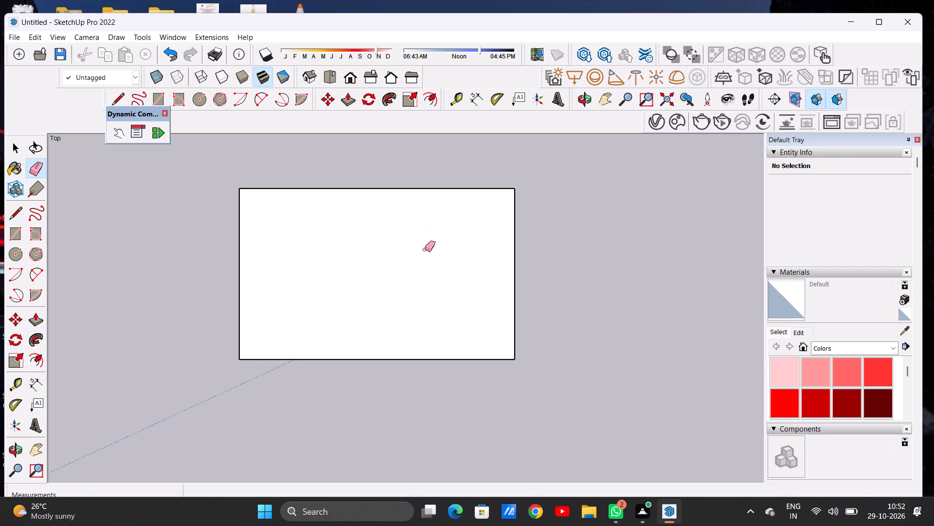
key("space")
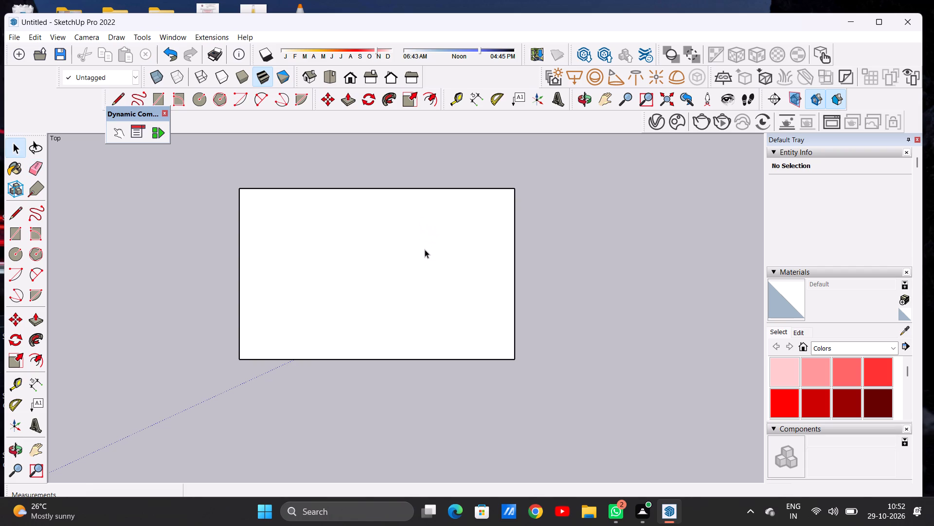
Draw an adjoining rectangle about 10' 10" by 5' 11" along the full right edge of the merged face.
type("R")
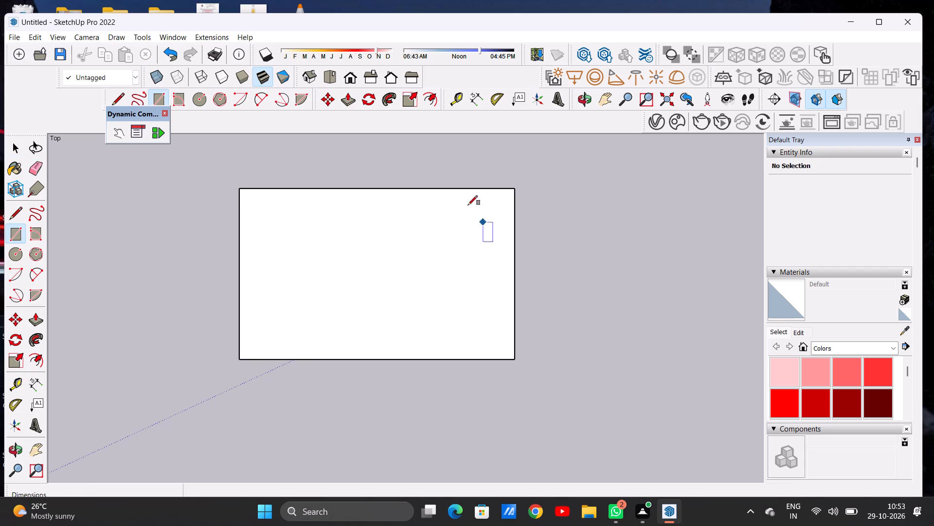
left_click(517, 190)
left_click(515, 357)
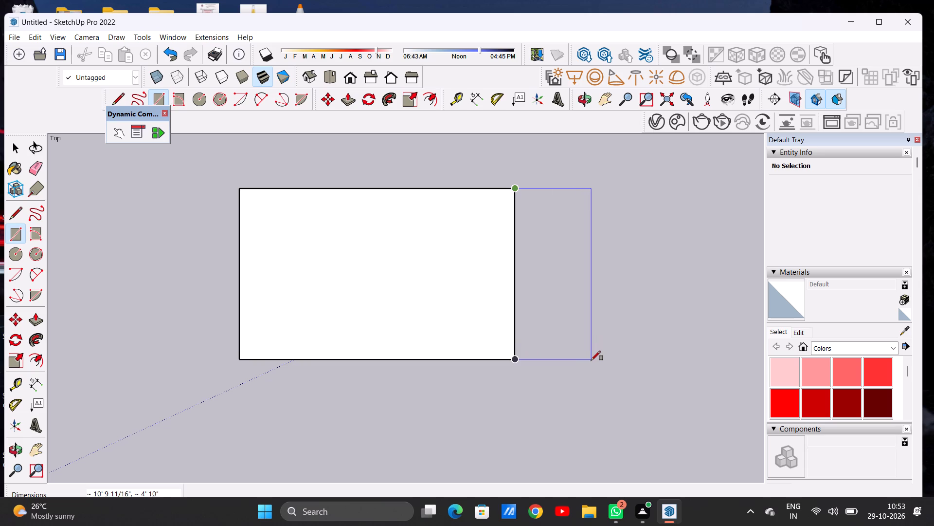
left_click(517, 359)
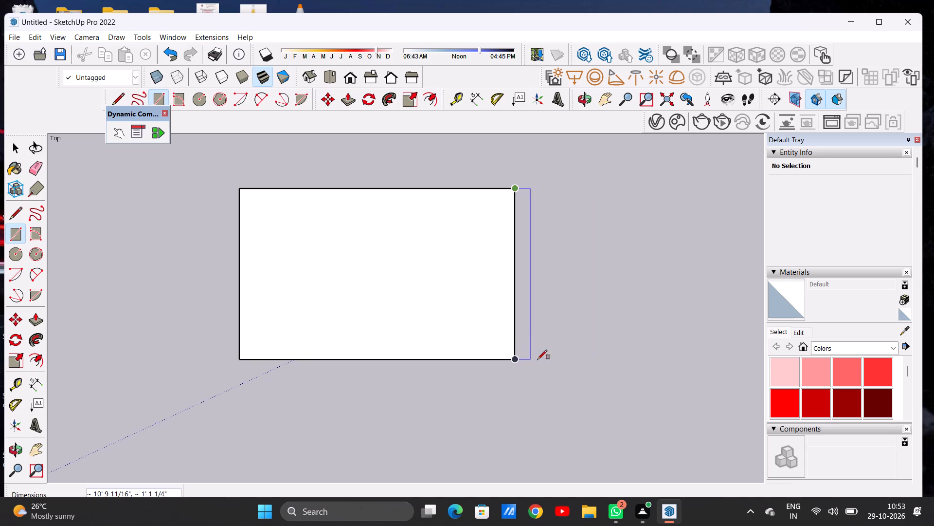
left_click(609, 357)
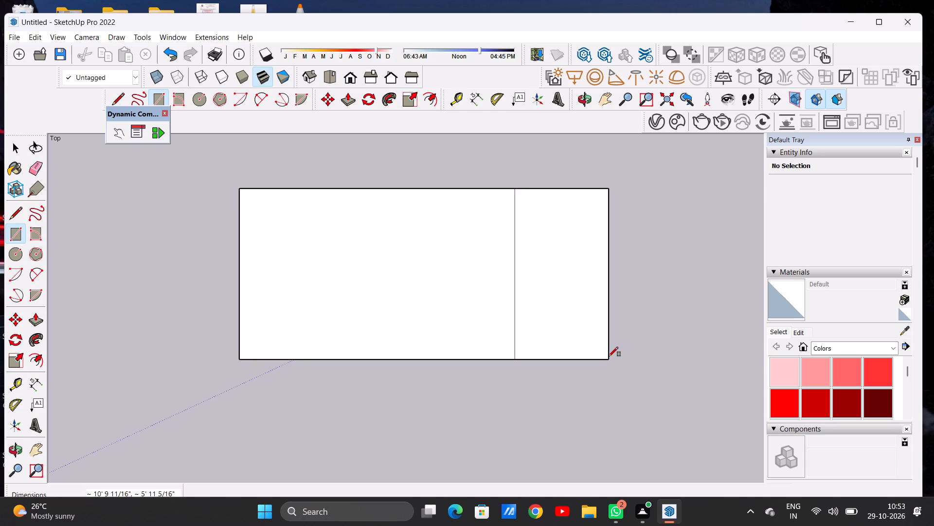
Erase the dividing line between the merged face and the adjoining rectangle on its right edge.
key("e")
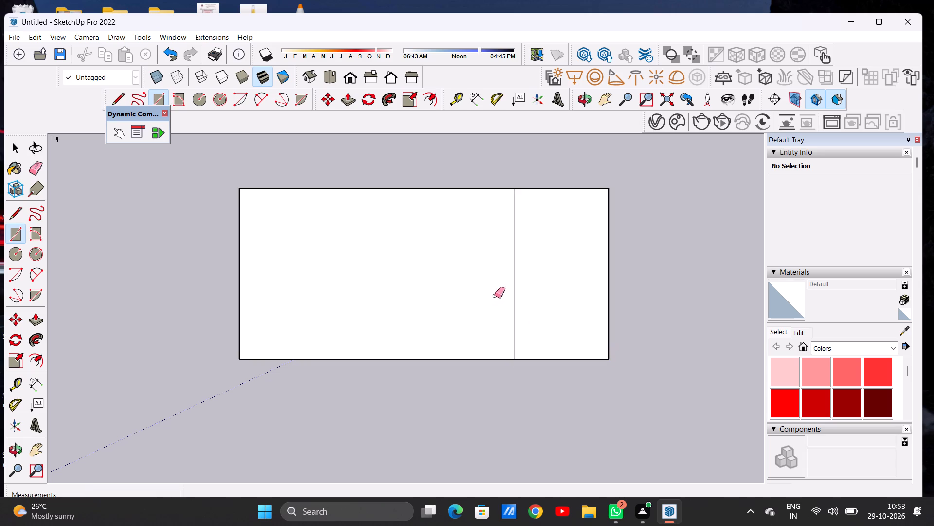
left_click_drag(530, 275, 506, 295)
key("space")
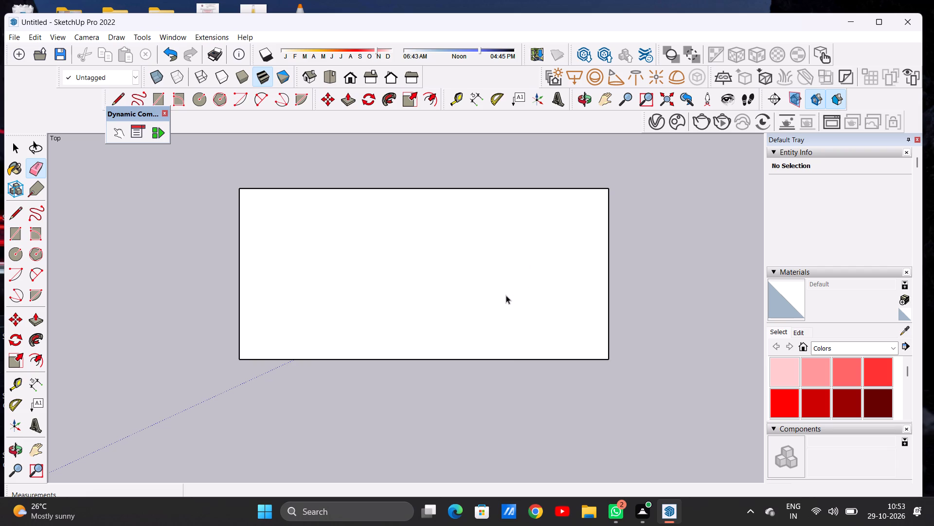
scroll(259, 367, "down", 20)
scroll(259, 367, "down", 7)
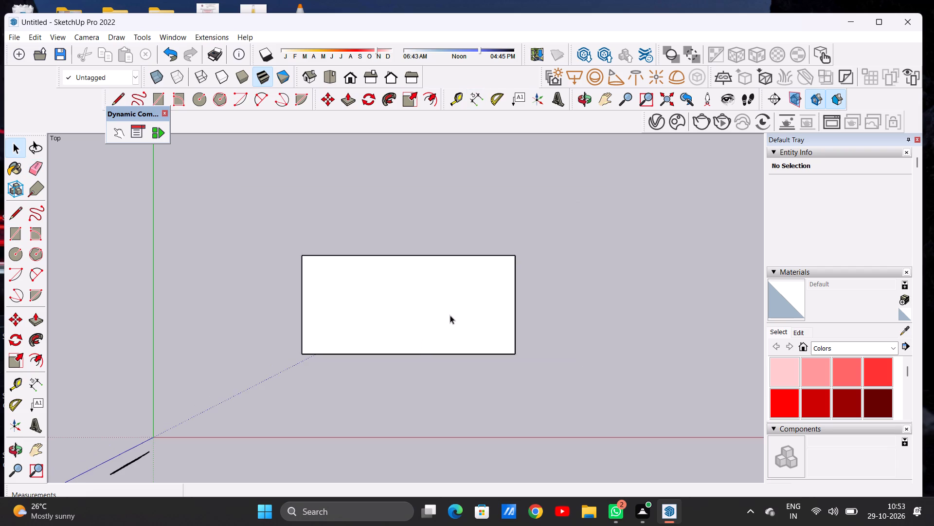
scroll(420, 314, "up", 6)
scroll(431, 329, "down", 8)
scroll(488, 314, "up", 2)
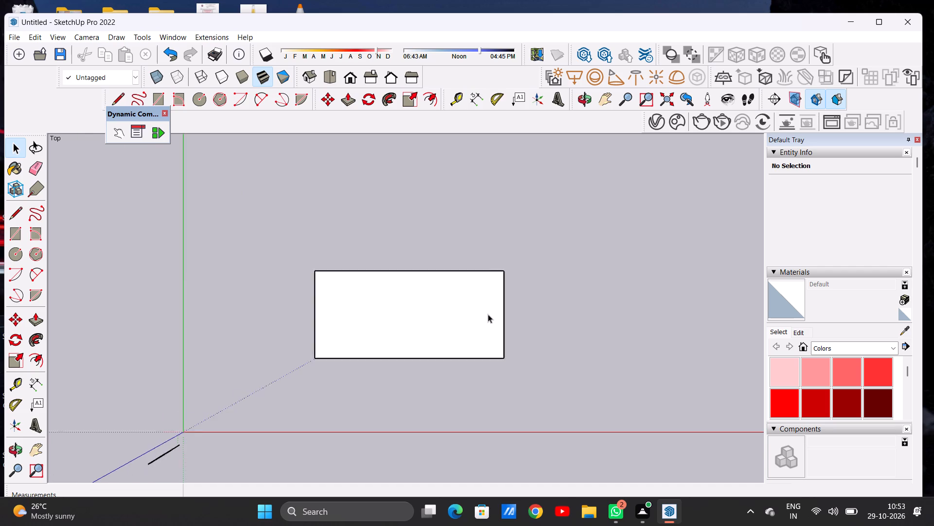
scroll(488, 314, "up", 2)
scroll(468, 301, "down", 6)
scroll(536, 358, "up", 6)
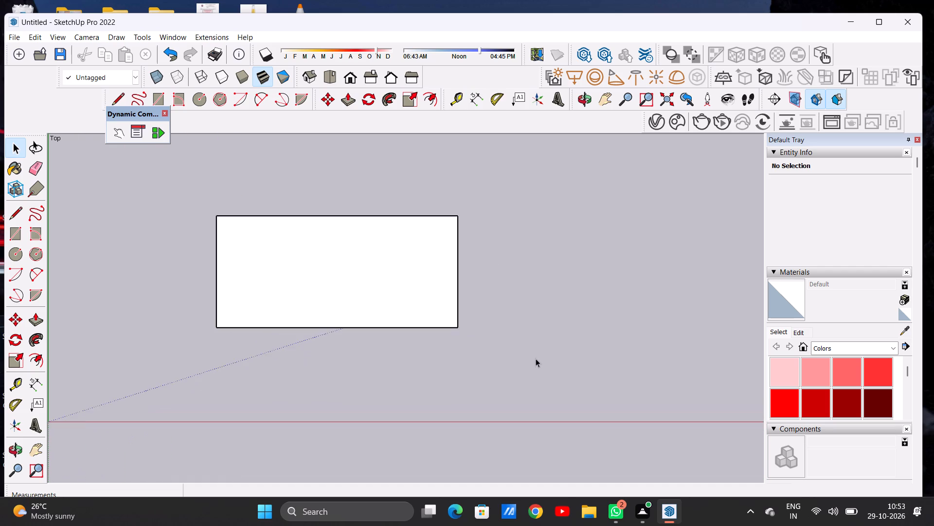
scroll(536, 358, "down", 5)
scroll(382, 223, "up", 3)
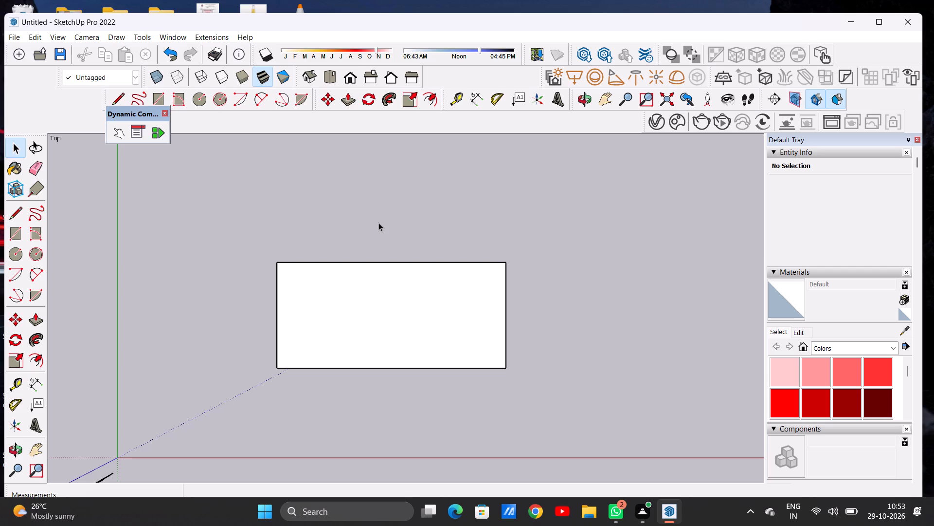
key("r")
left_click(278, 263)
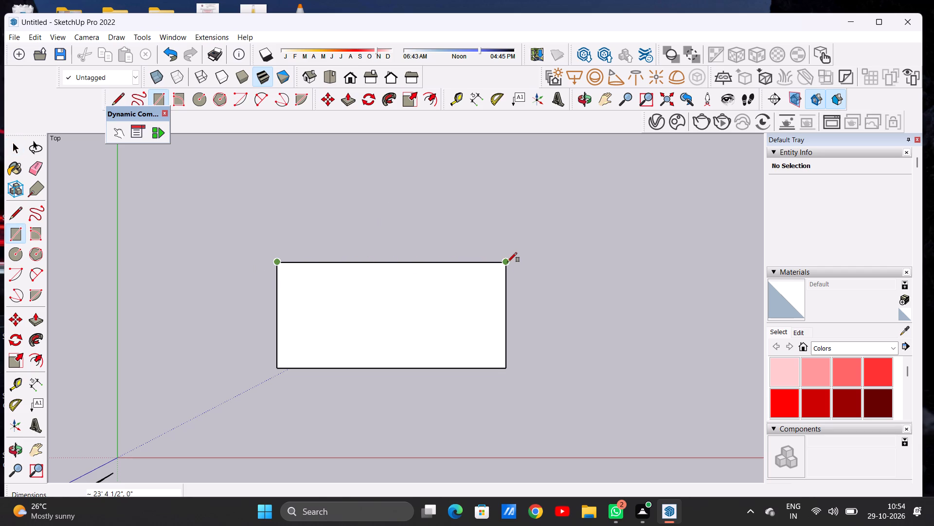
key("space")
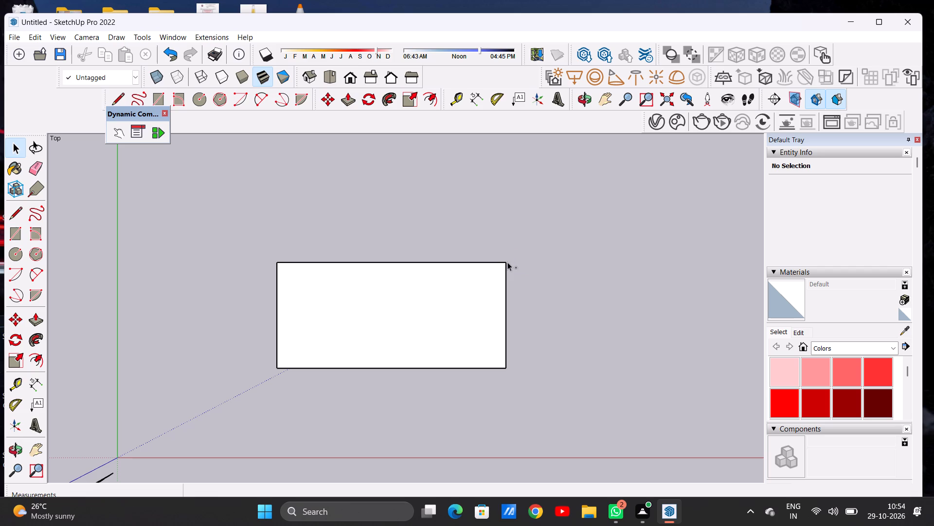
Undo the last line erasure and the adjoining rectangle drawn along the face's right edge.
key("ctrl+z")
key("ctrl+z")
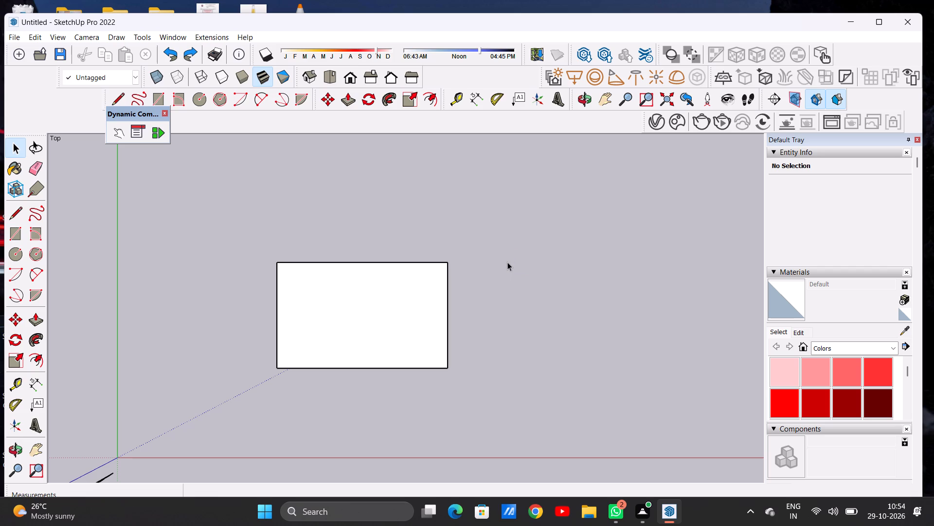
Move the whole rectangular face with its edges about 24' 1" away from the origin, toward the upper right.
scroll(193, 378, "down", 7)
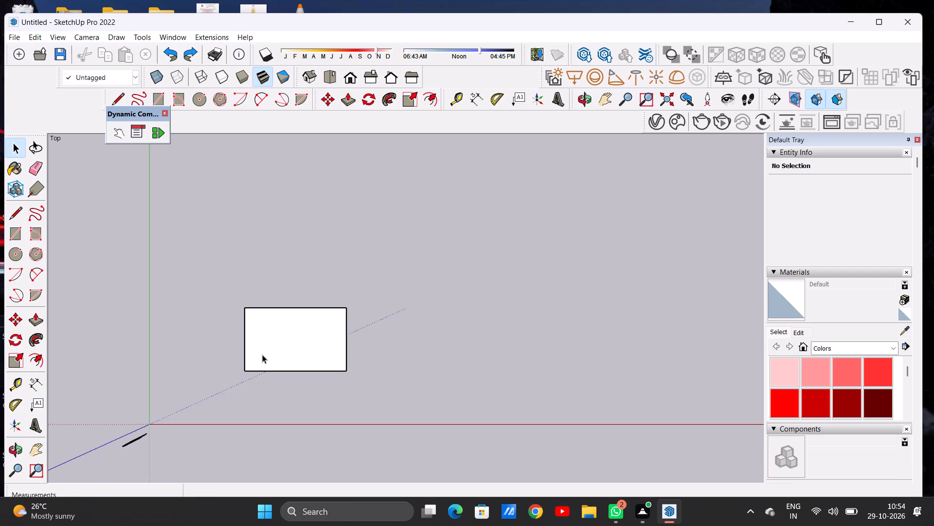
scroll(218, 361, "up", 4)
scroll(118, 357, "down", 6)
scroll(384, 348, "up", 3)
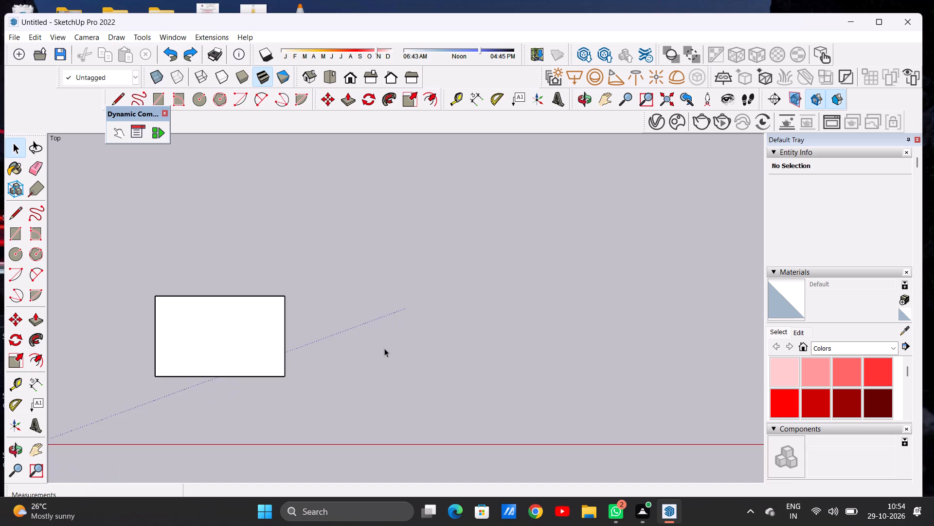
scroll(385, 348, "down", 3)
scroll(384, 319, "up", 2)
double_click(246, 348)
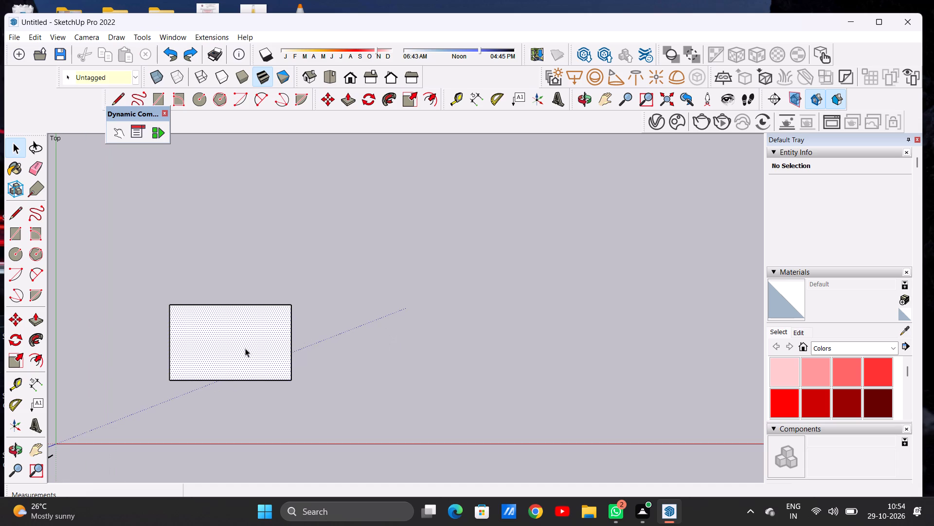
left_click(245, 348)
double_click(245, 348)
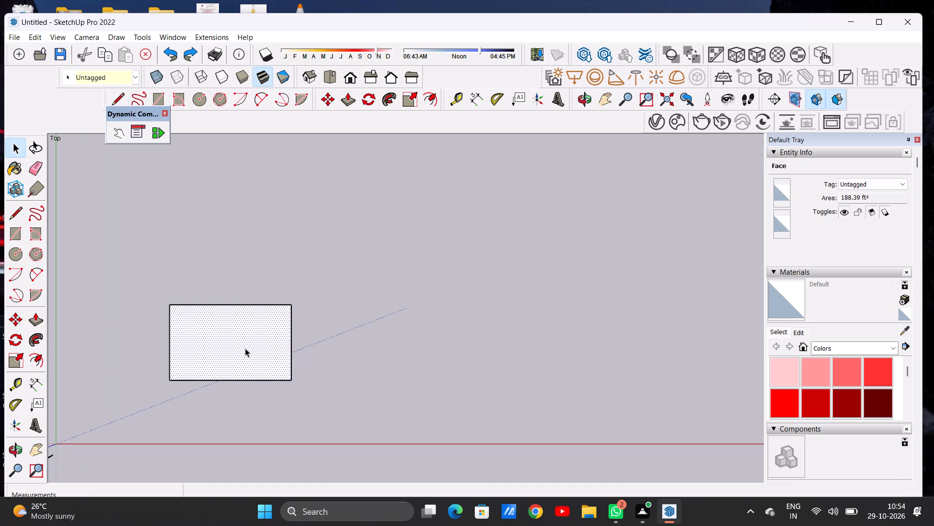
key("m")
left_click(290, 308)
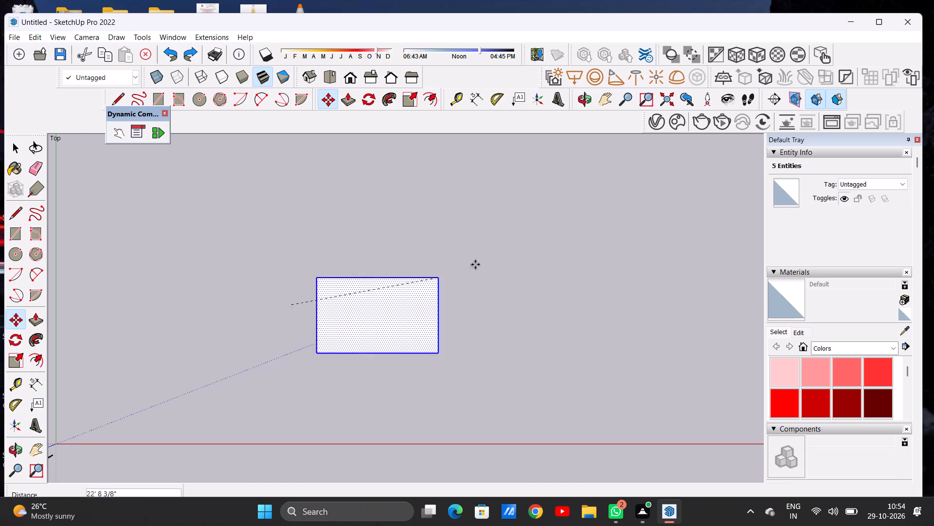
left_click(447, 241)
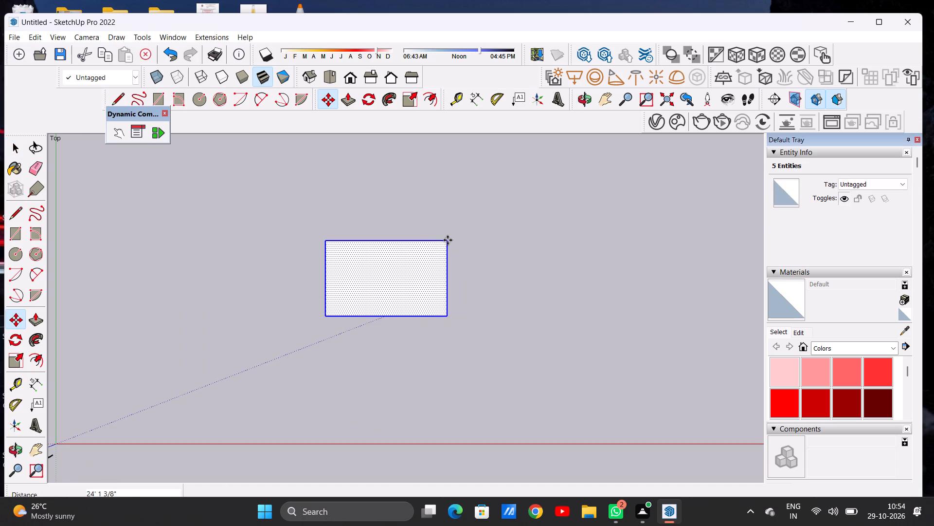
key("space")
left_click(581, 255)
Draw an adjoining rectangle about 17' 5" by 1' 11" along the full upper edge of the moved face.
scroll(553, 262, "down", 7)
scroll(470, 295, "up", 5)
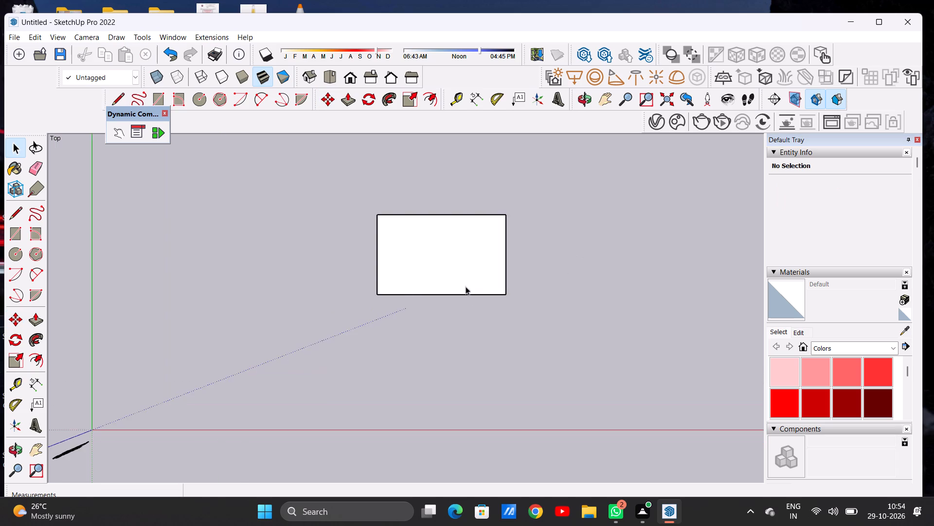
scroll(458, 258, "up", 7)
scroll(351, 337, "down", 7)
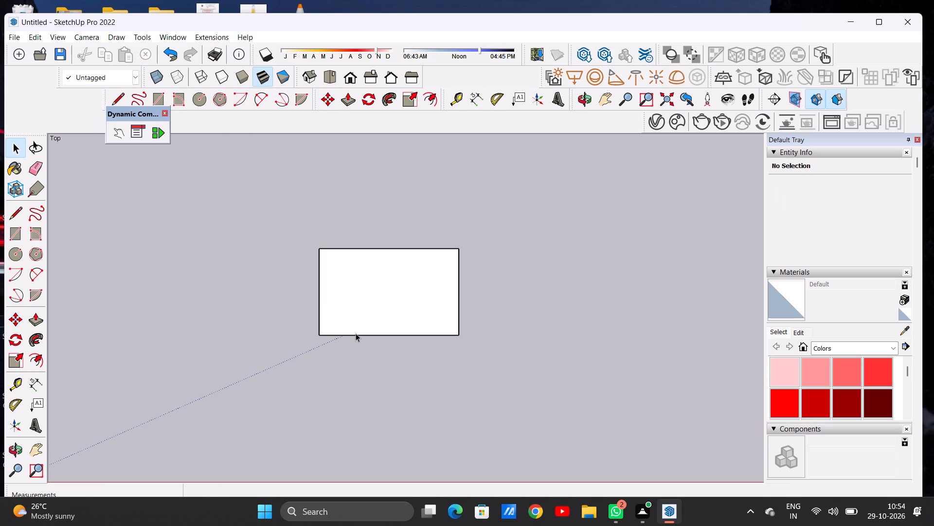
scroll(377, 279, "up", 3)
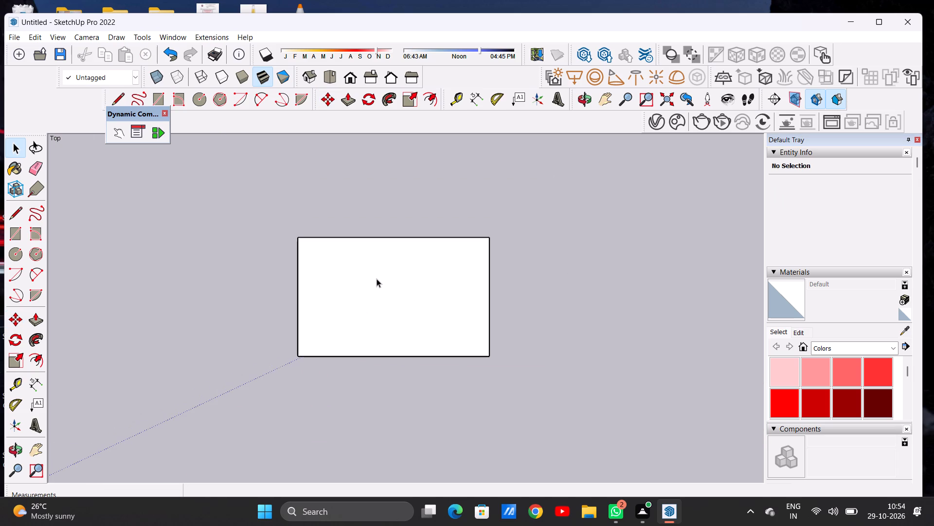
key("r")
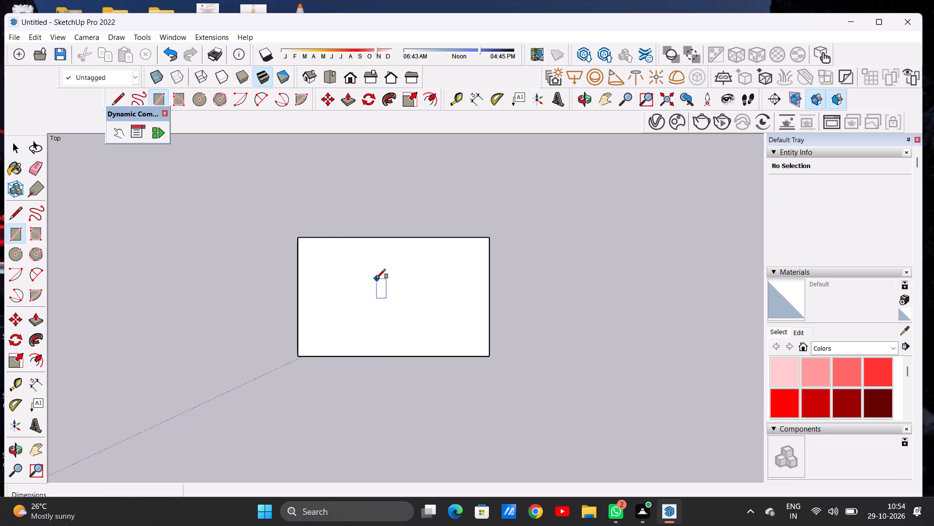
left_click(296, 238)
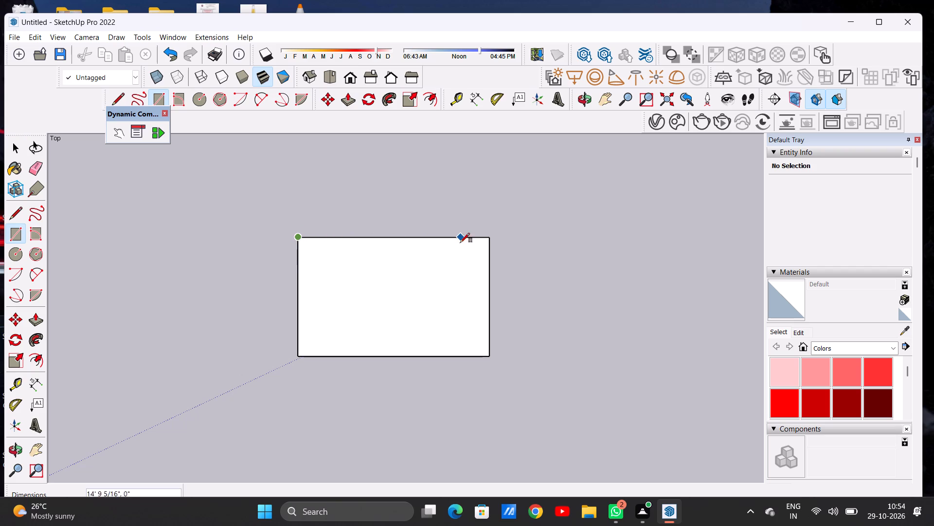
left_click(488, 239)
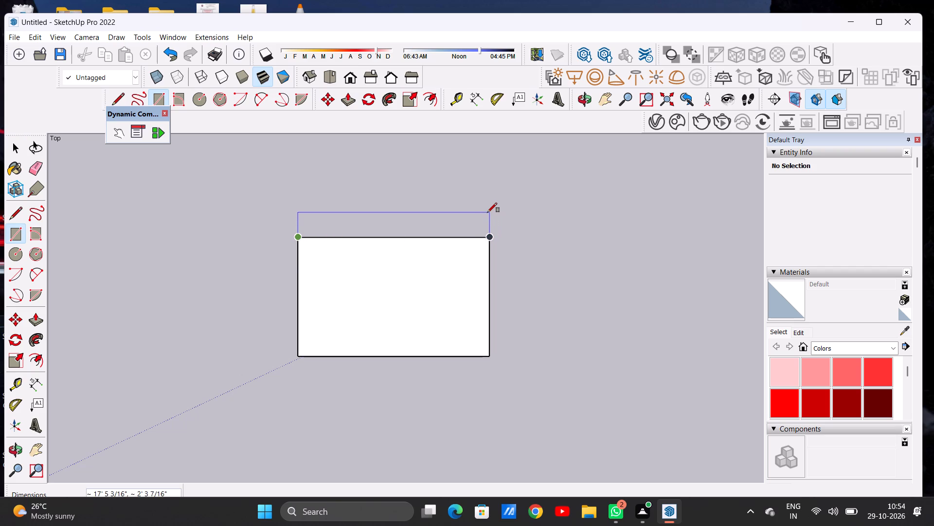
left_click(488, 216)
Draw an adjoining rectangle about 12' 9" by 4' 1" along the combined right edge of both rectangles.
left_click(486, 219)
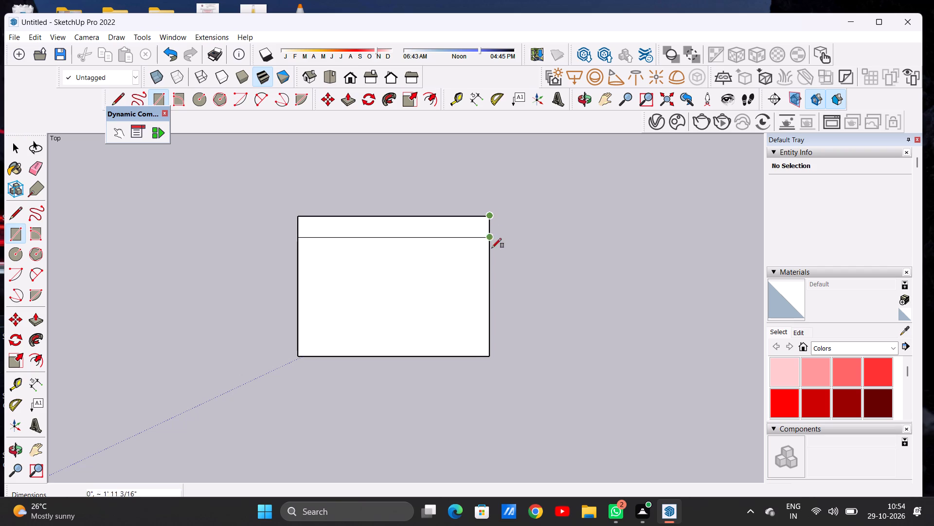
left_click(489, 353)
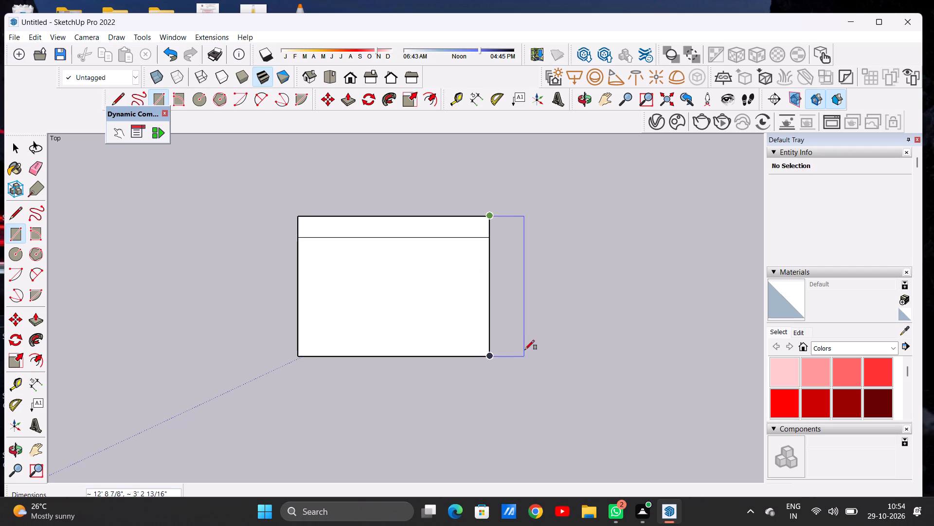
left_click(534, 351)
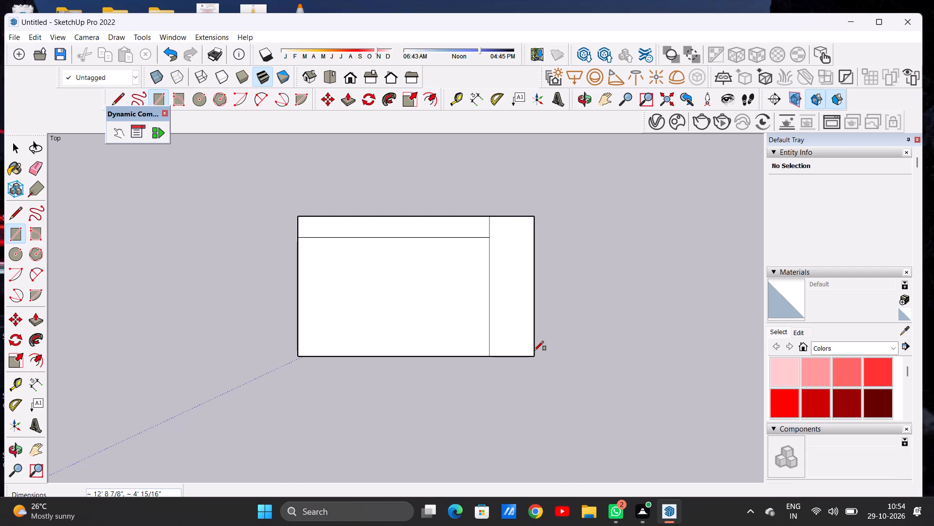
Erase the two interior dividing lines to merge the three rectangles into one face.
key("e")
scroll(480, 228, "up", 5)
left_click_drag(481, 241, 485, 249)
left_click_drag(498, 237, 497, 247)
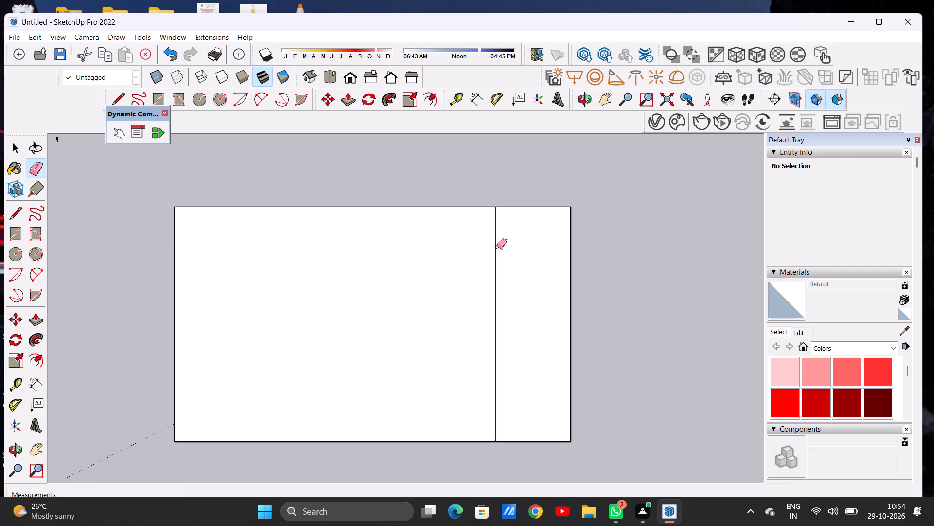
left_click_drag(497, 247, 494, 252)
key("space")
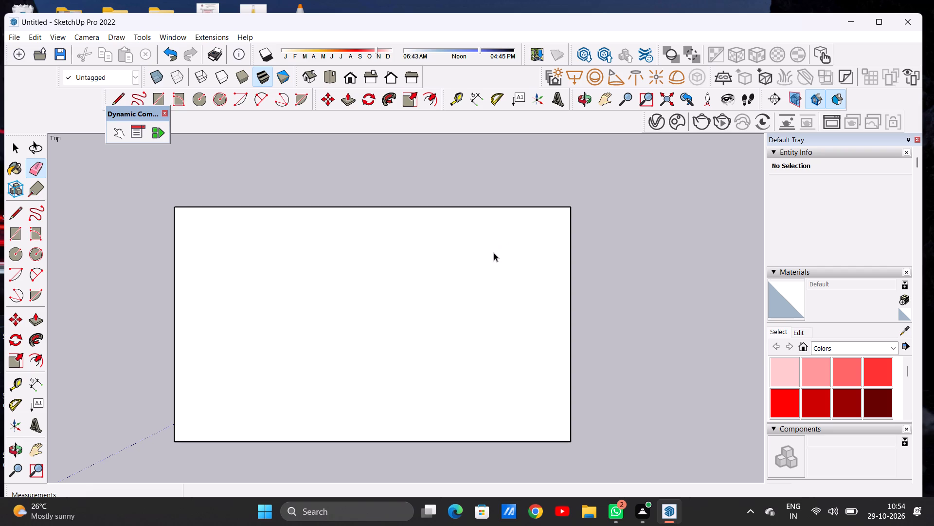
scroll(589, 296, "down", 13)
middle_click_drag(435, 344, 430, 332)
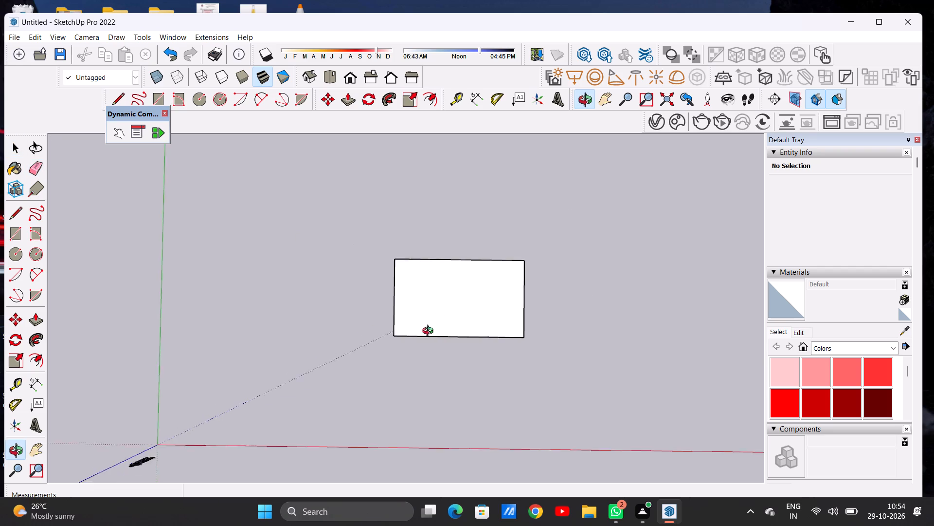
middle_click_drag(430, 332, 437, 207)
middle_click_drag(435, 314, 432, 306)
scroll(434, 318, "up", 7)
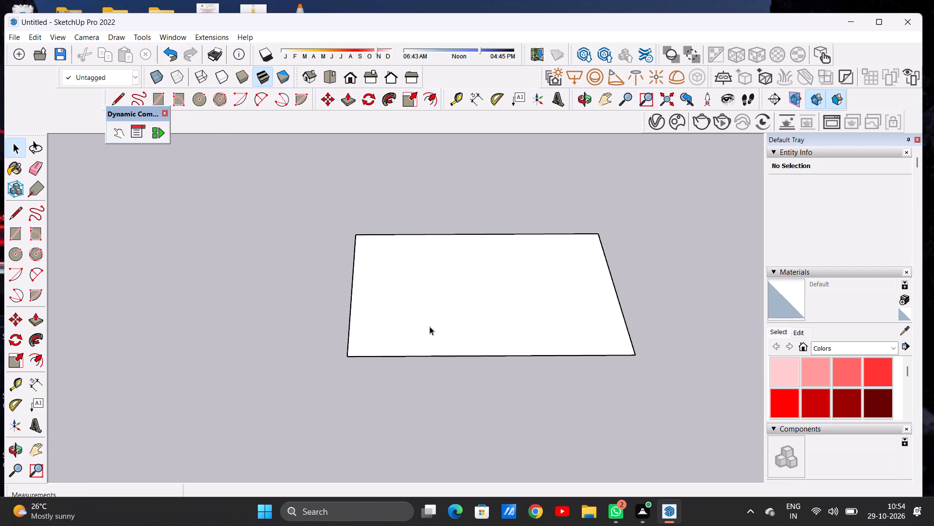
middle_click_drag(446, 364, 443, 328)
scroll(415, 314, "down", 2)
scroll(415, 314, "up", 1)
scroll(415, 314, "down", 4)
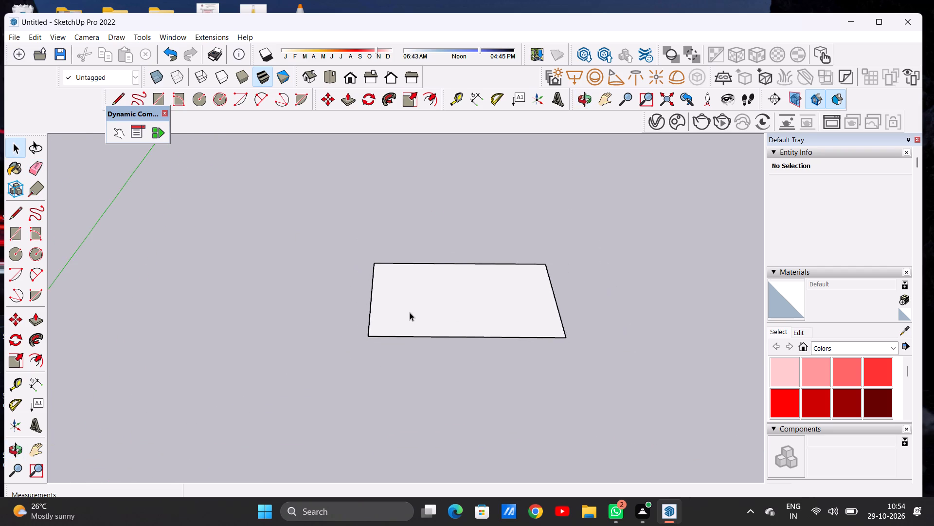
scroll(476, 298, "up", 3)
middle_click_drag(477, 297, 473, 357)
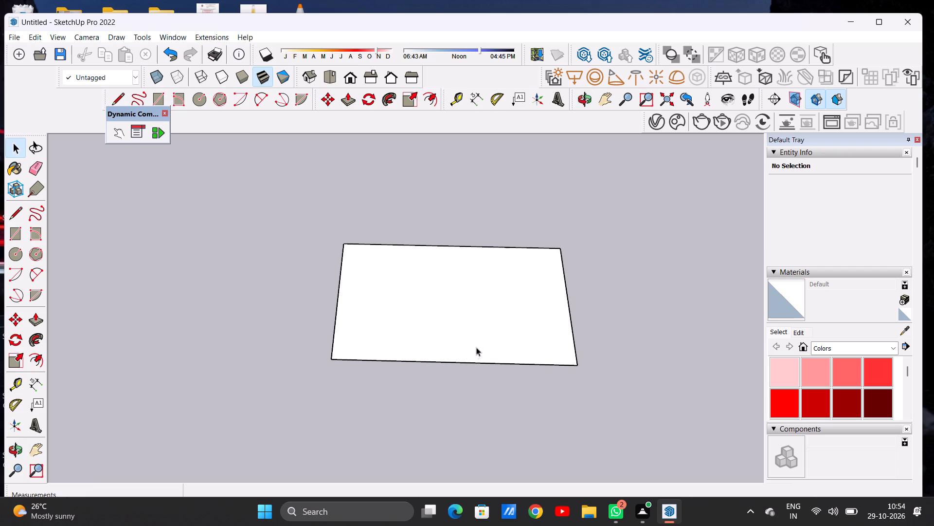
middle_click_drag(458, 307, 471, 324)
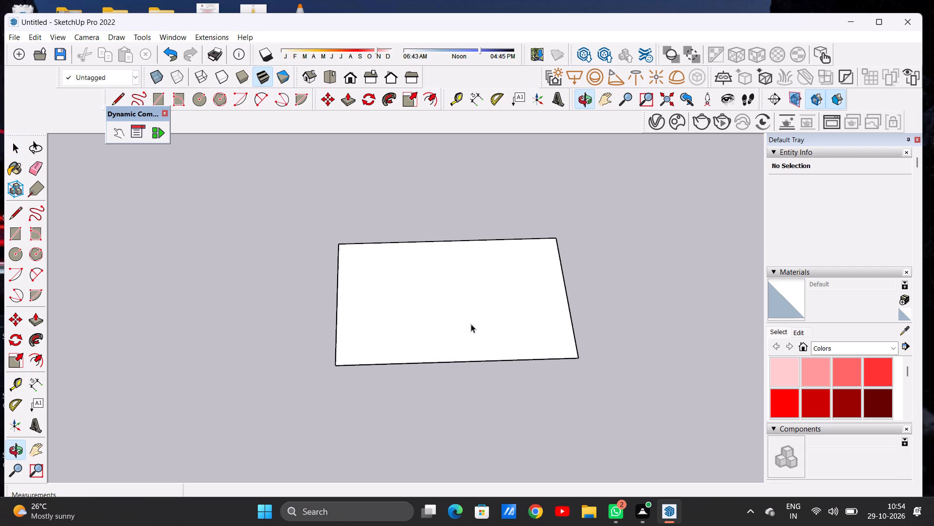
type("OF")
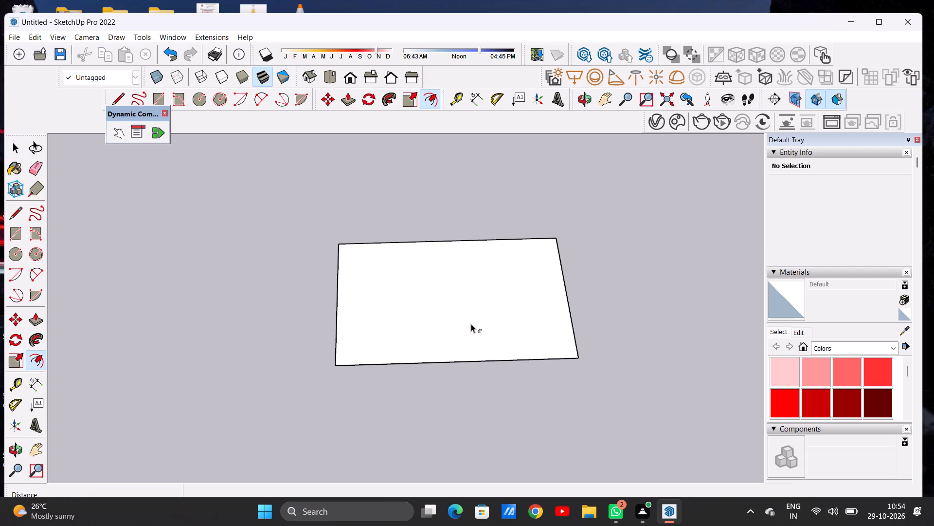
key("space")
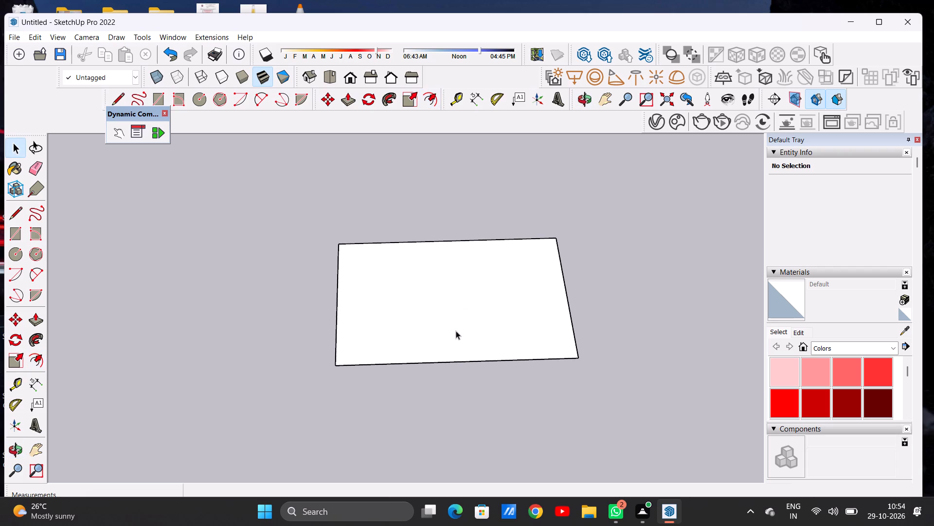
Push/Pull the merged rectangular face upward about 2' 9" to form a solid slab.
scroll(467, 337, "down", 7)
middle_click_drag(483, 368, 477, 298)
scroll(475, 334, "up", 2)
scroll(476, 335, "down", 1)
scroll(476, 335, "up", 3)
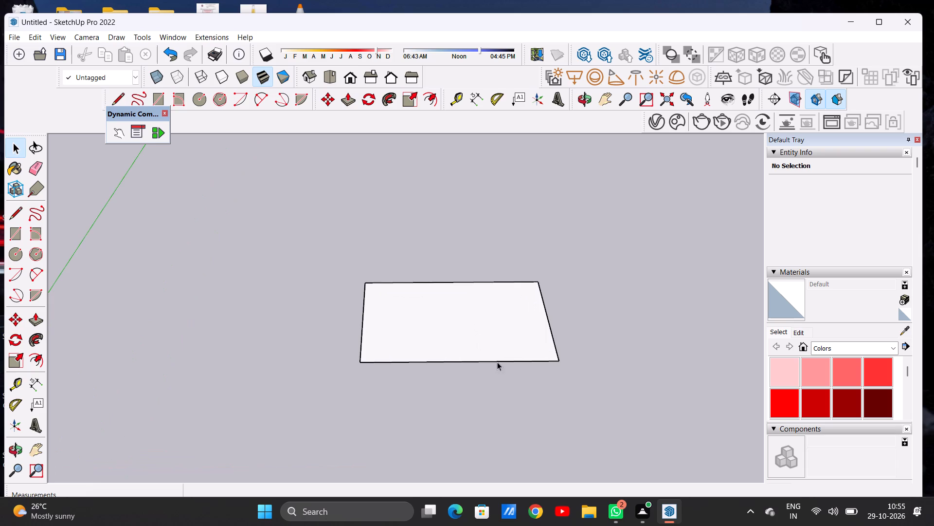
middle_click_drag(493, 355, 489, 348)
scroll(489, 346, "up", 4)
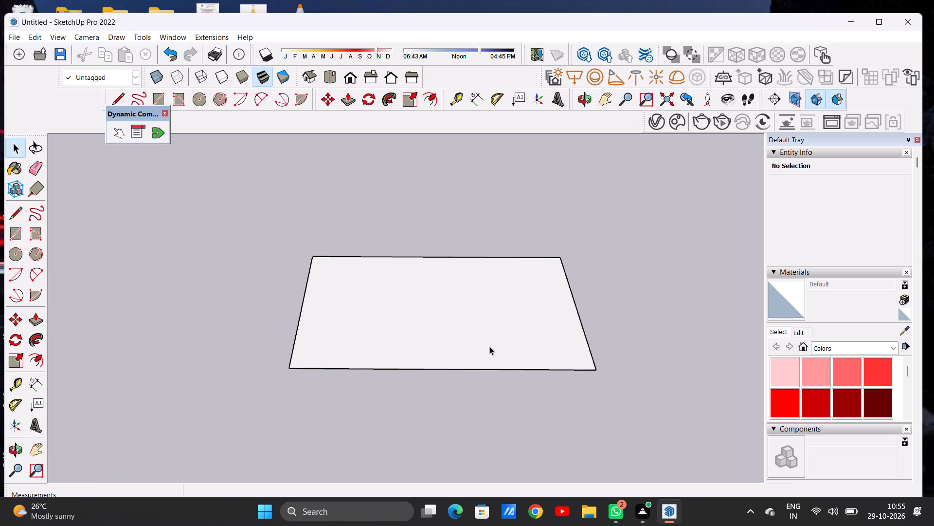
key("p")
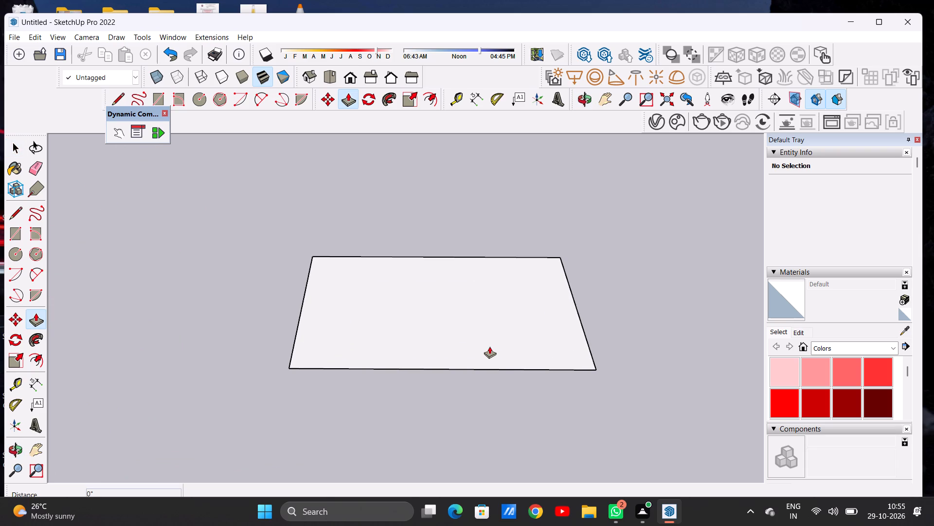
left_click(511, 346)
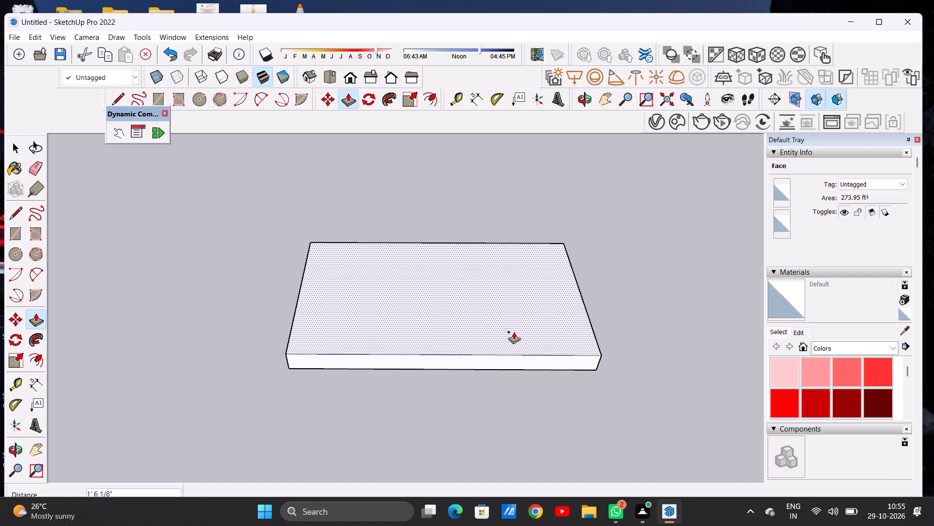
middle_click_drag(522, 341, 518, 327)
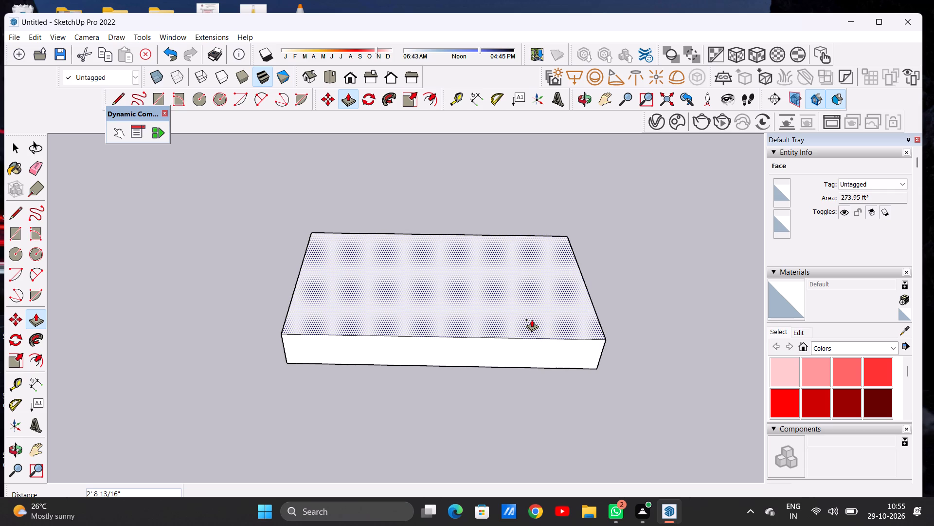
left_click(532, 319)
key("space")
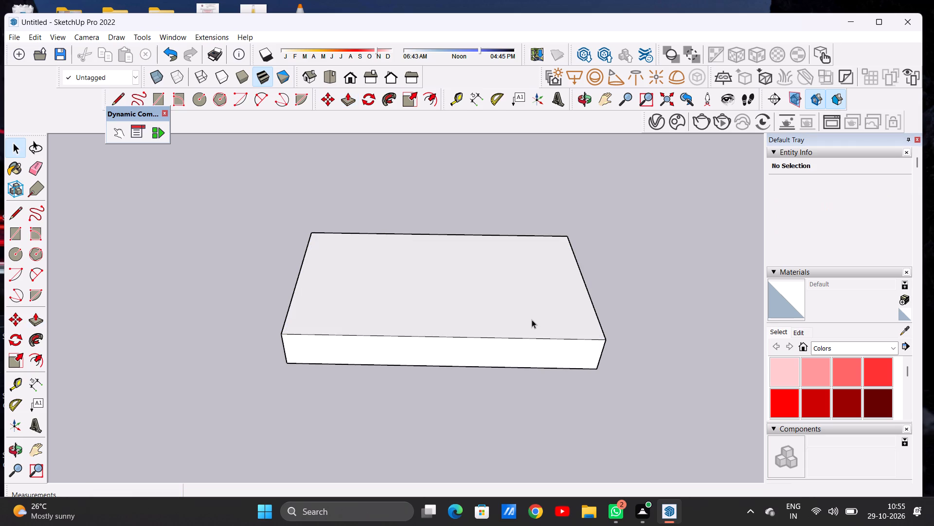
Push/Pull the slab's long side face farthest from the red axis outward by about 4' 5".
scroll(370, 303, "down", 3)
middle_click_drag(412, 272, 411, 384)
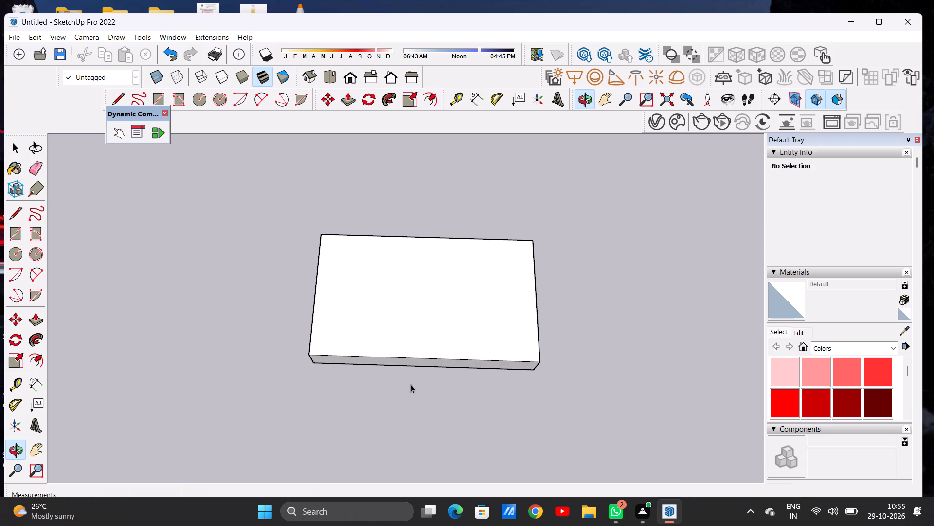
scroll(465, 309, "up", 2)
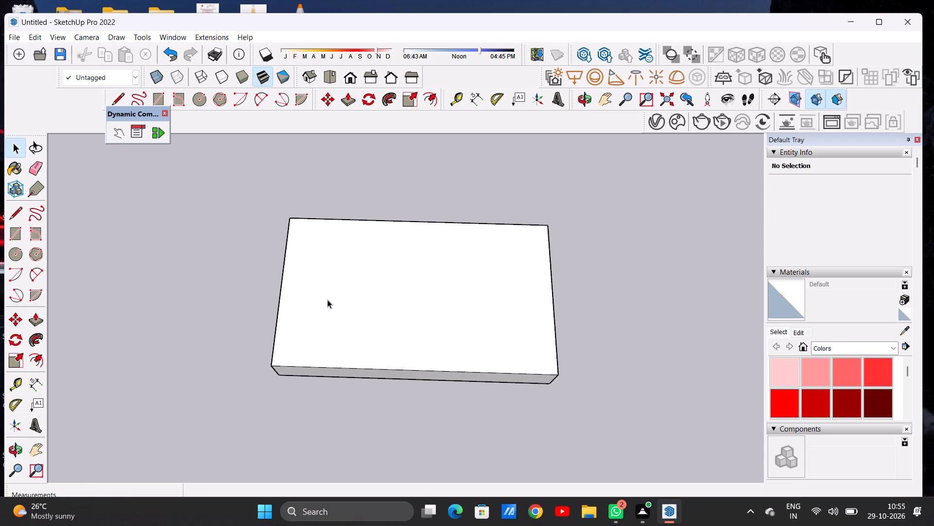
scroll(327, 300, "down", 4)
middle_click_drag(481, 281, 243, 258)
middle_click_drag(465, 292, 288, 171)
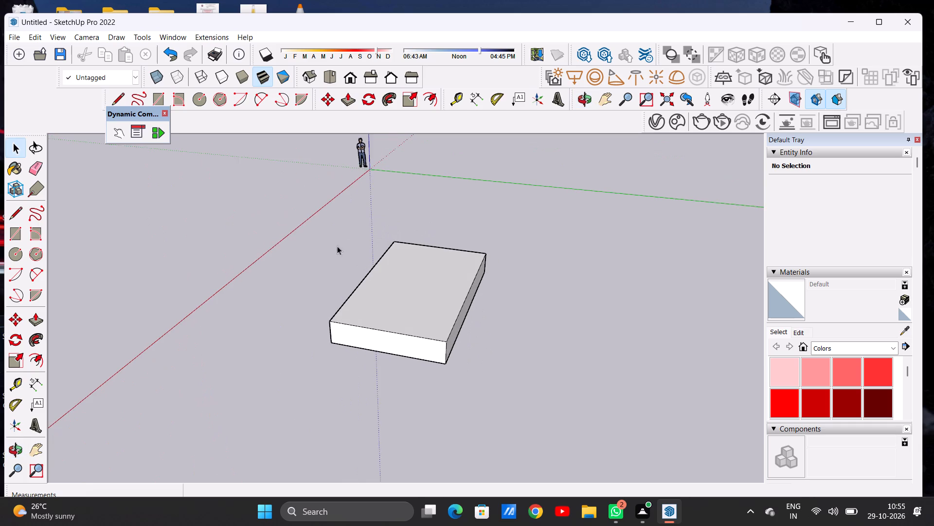
scroll(405, 348, "up", 3)
key("p")
scroll(445, 348, "up", 1)
scroll(445, 348, "down", 1)
scroll(445, 348, "up", 1)
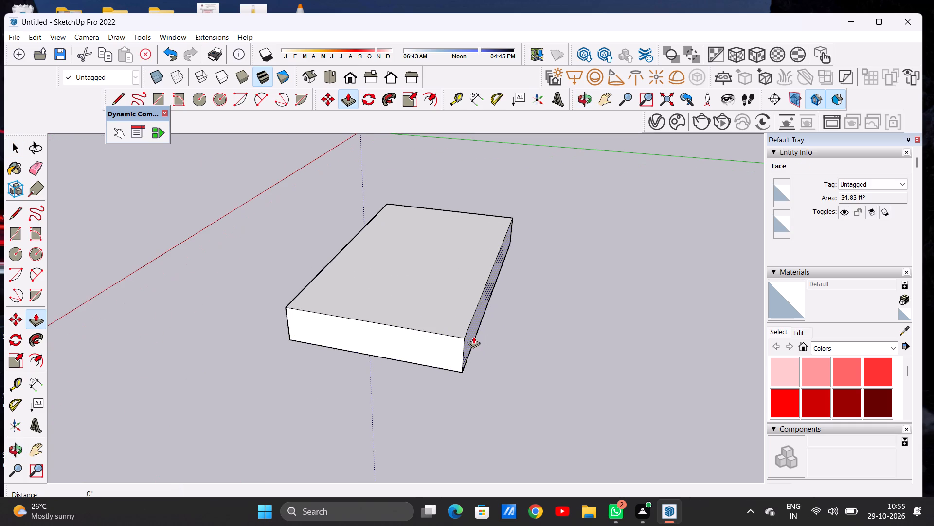
left_click(471, 336)
left_click(537, 342)
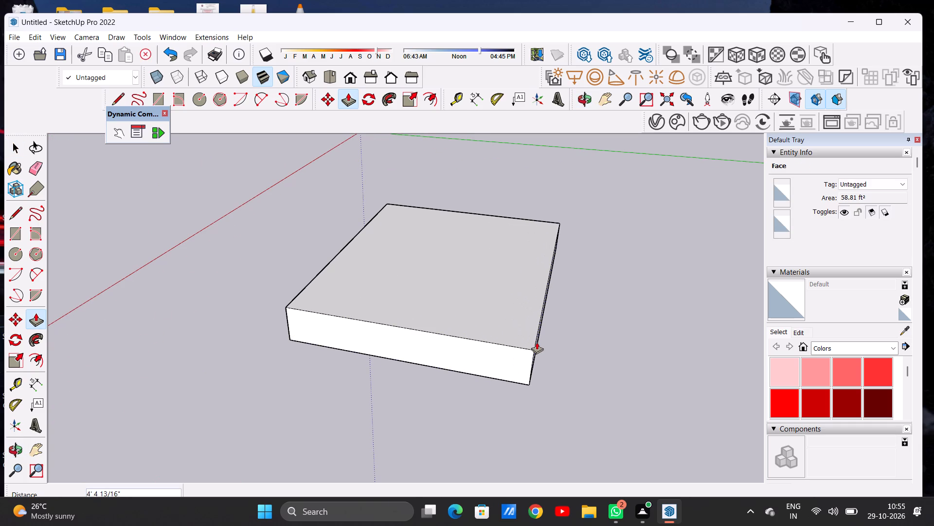
key("space")
Offset the outline of the slab's top face inward by about 1'.
middle_click_drag(290, 343, 524, 344)
scroll(492, 340, "down", 5)
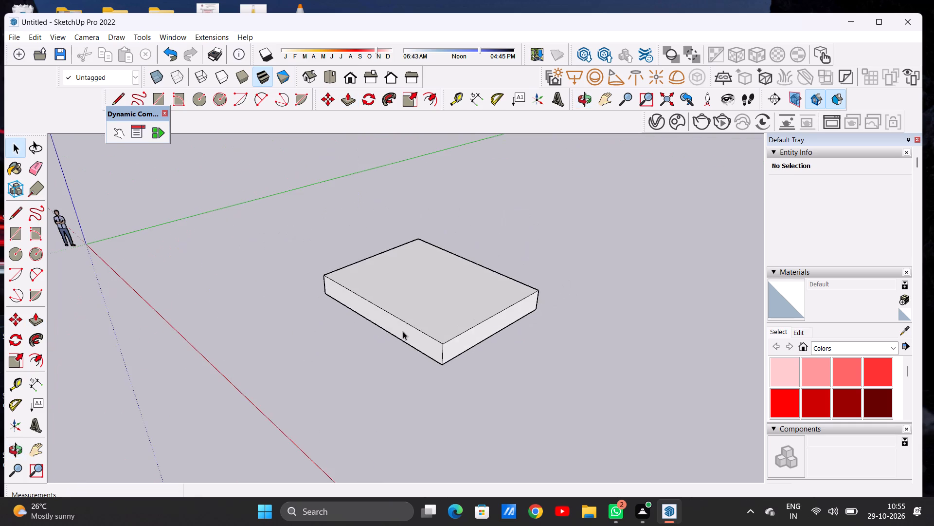
middle_click_drag(383, 333, 593, 324)
middle_click_drag(429, 269, 397, 391)
middle_click_drag(422, 308, 428, 346)
scroll(443, 306, "up", 1)
type("OF")
left_click(369, 230)
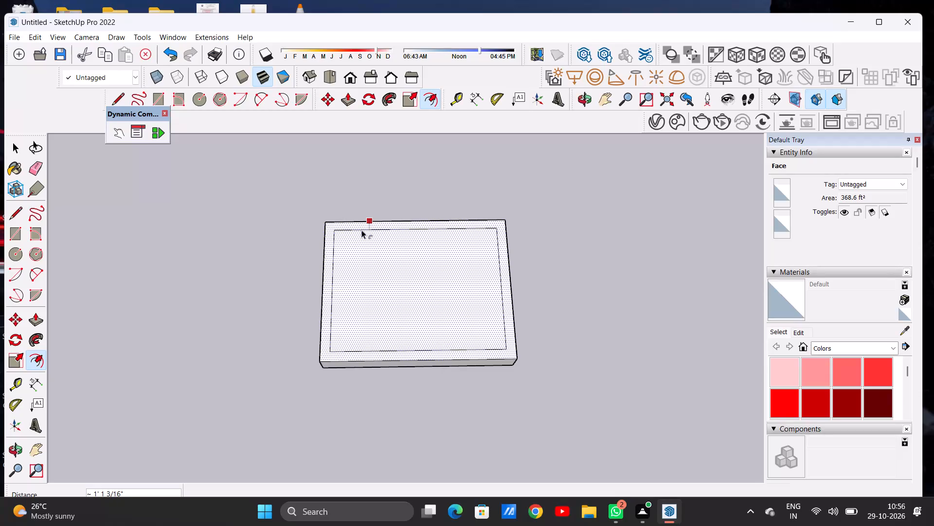
left_click(361, 229)
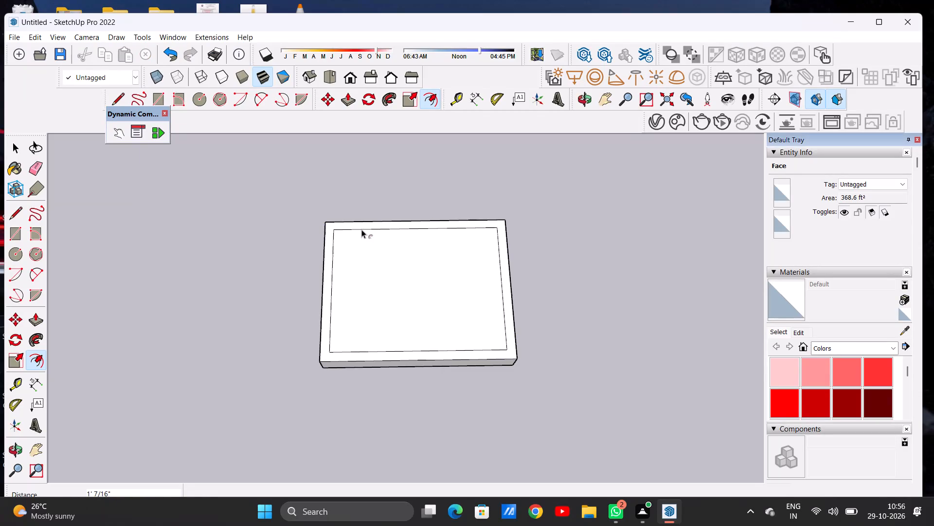
key("space")
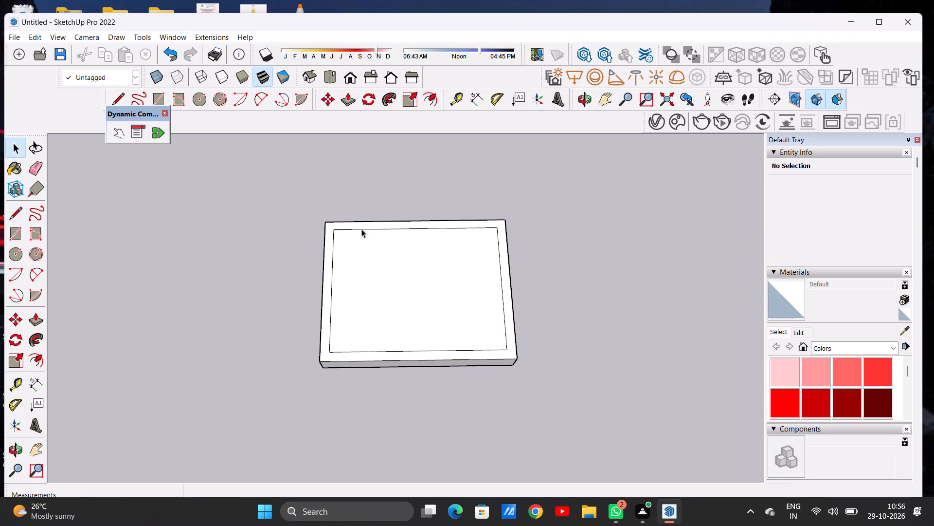
Draw two lines about 1' long, extending the inset rectangle's sides from its two front corners to the slab's front edge.
key("l")
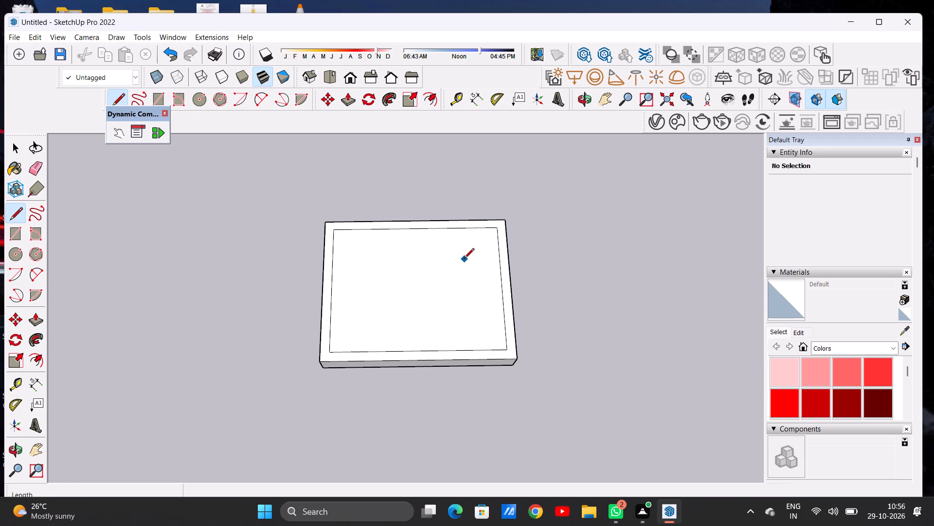
scroll(509, 361, "up", 11)
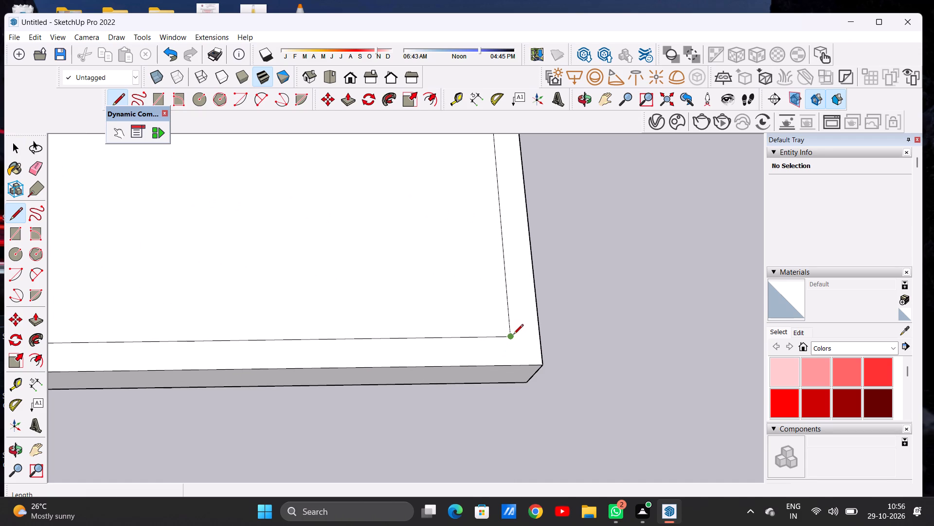
left_click(513, 335)
left_click(514, 364)
scroll(601, 396, "down", 8)
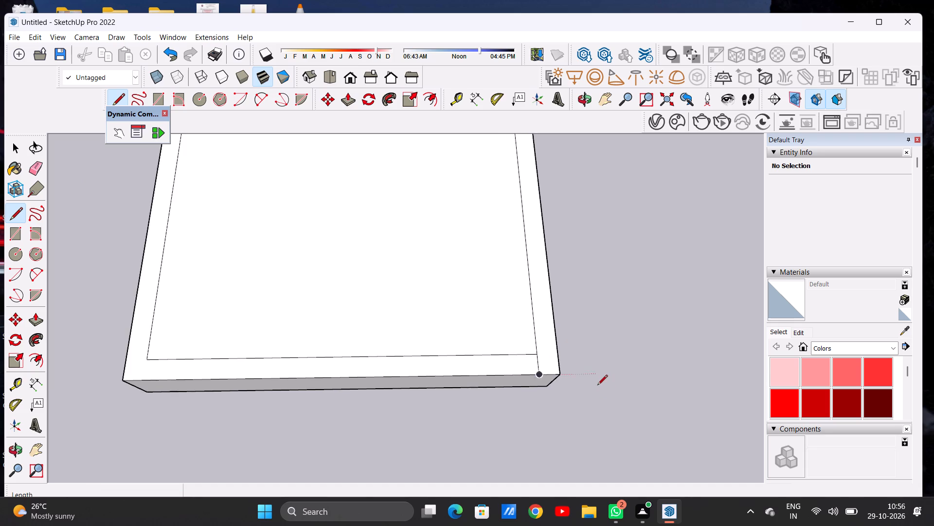
scroll(597, 386, "down", 2)
scroll(184, 417, "up", 5)
scroll(277, 332, "up", 3)
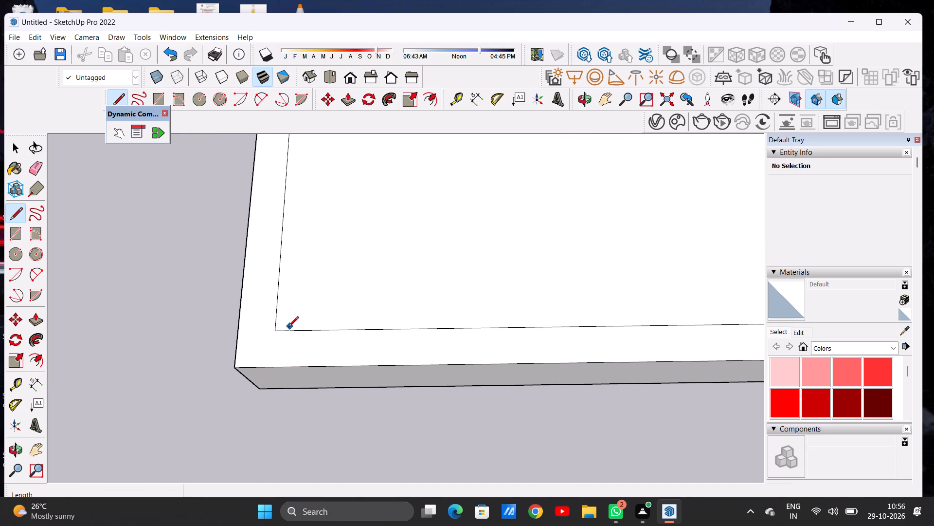
left_click(274, 333)
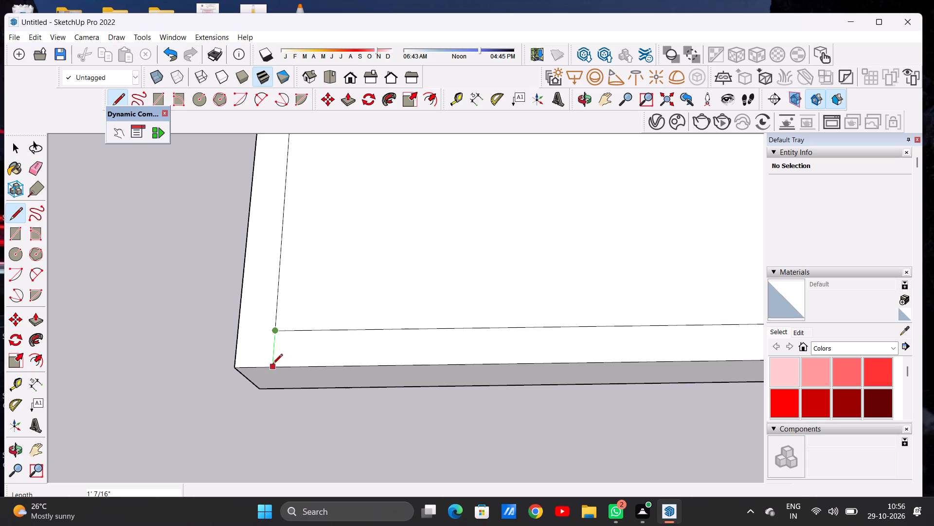
left_click(272, 365)
key("space")
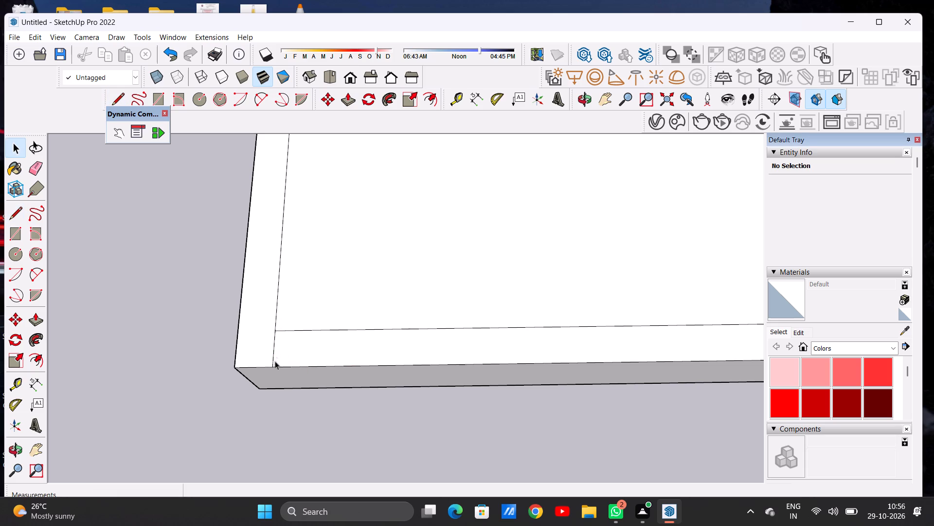
Push/Pull the U-shaped border face on the slab's top upward by 10' to form the back and side walls.
scroll(271, 354, "down", 16)
scroll(467, 358, "down", 3)
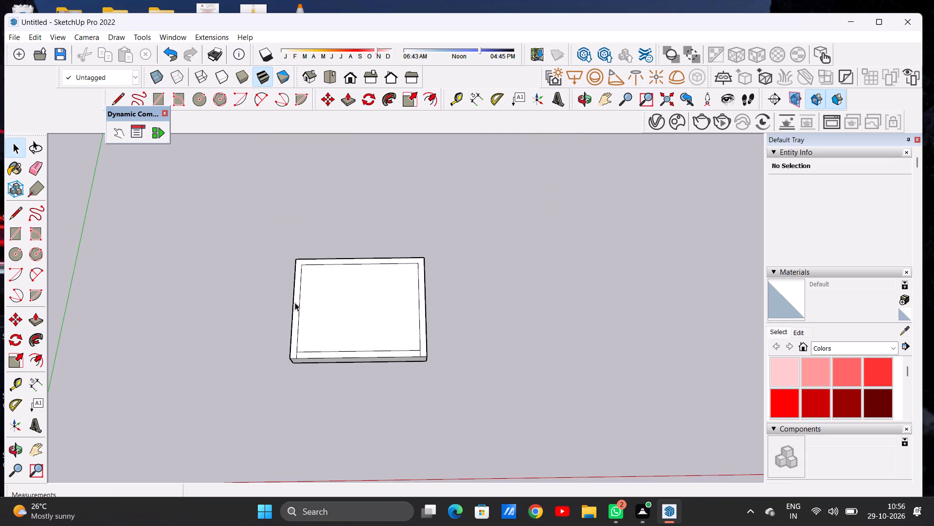
scroll(298, 294, "up", 5)
scroll(380, 297, "down", 3)
middle_click_drag(383, 328, 382, 283)
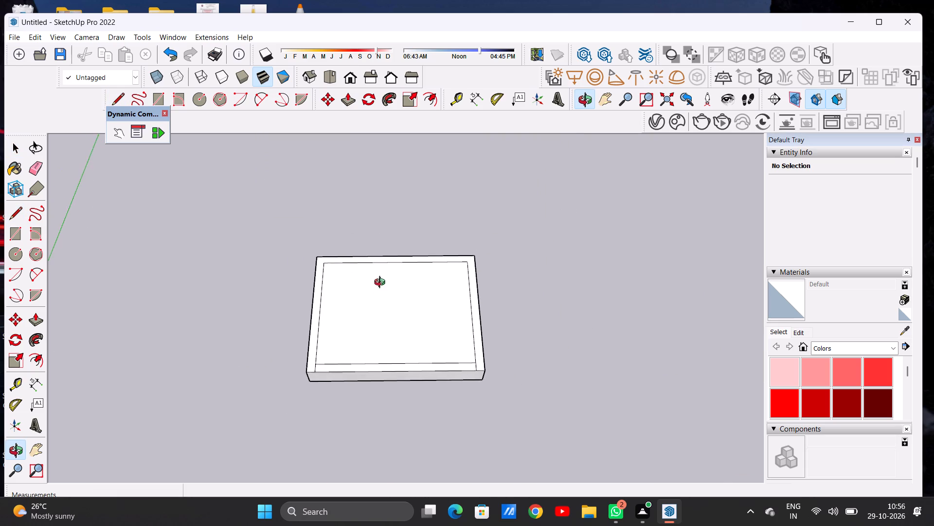
middle_click_drag(382, 283, 383, 278)
scroll(398, 266, "up", 4)
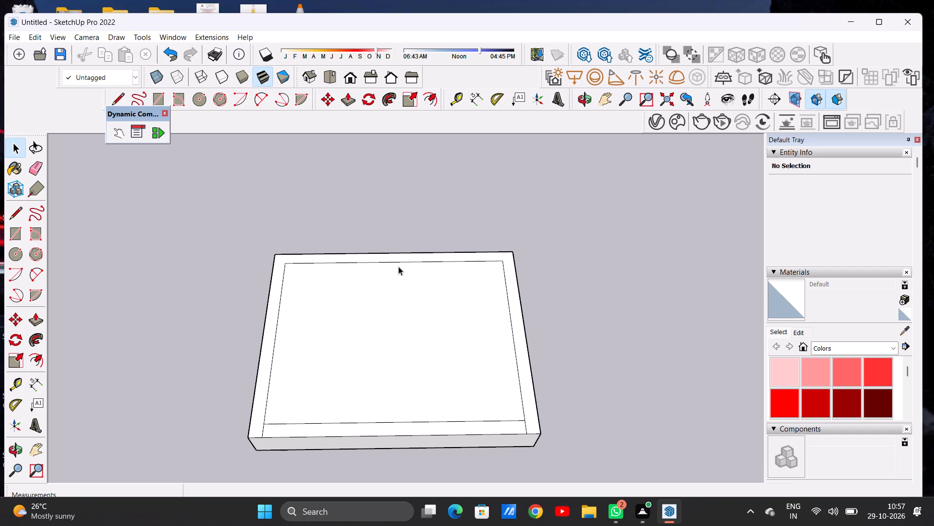
key("p")
scroll(504, 259, "down", 5)
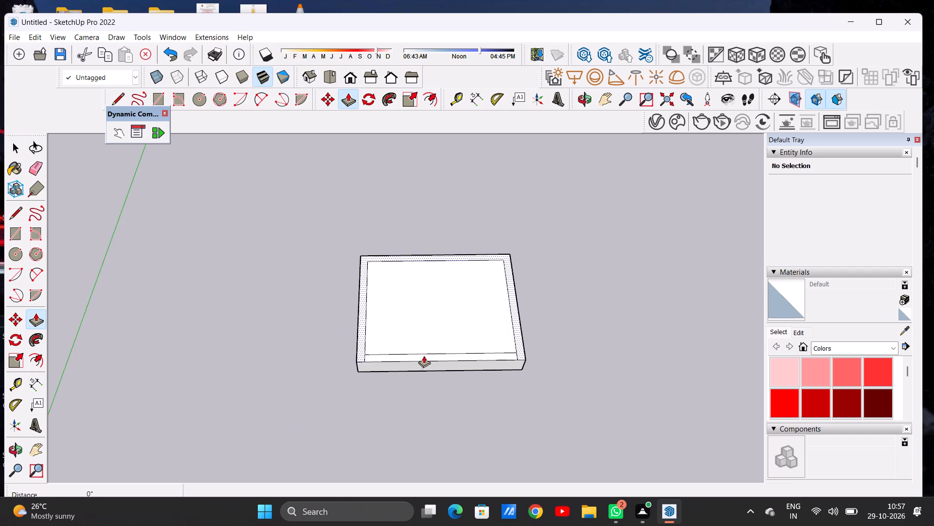
middle_click_drag(419, 352, 413, 315)
scroll(538, 340, "up", 9)
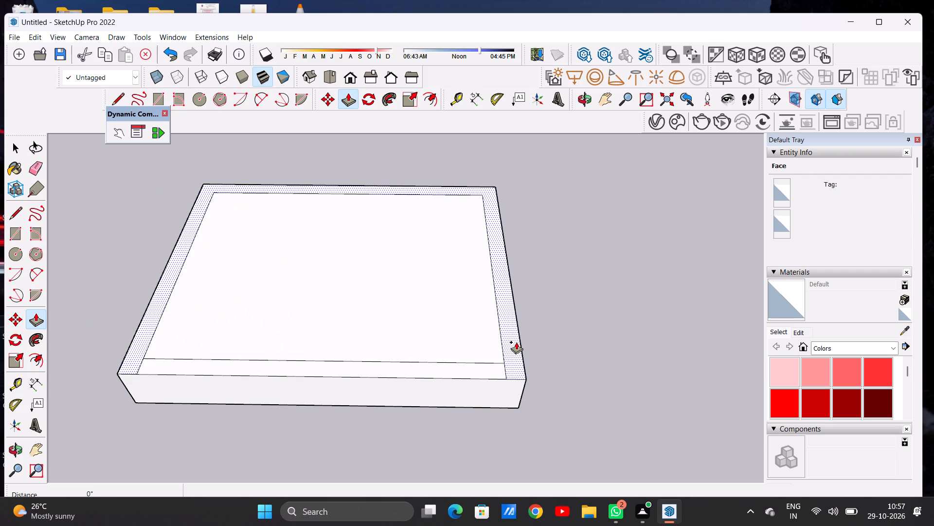
left_click(516, 342)
scroll(530, 339, "down", 11)
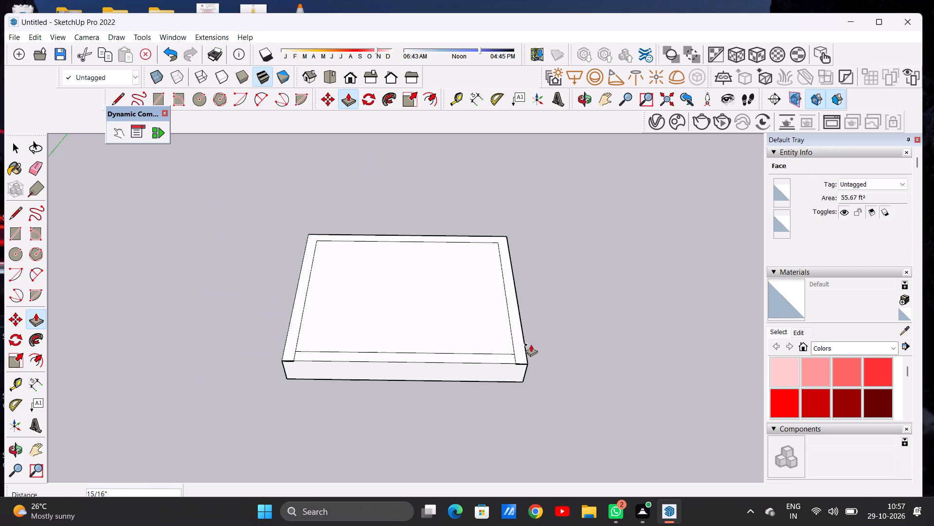
middle_click_drag(529, 289, 539, 197)
middle_click_drag(550, 275, 540, 266)
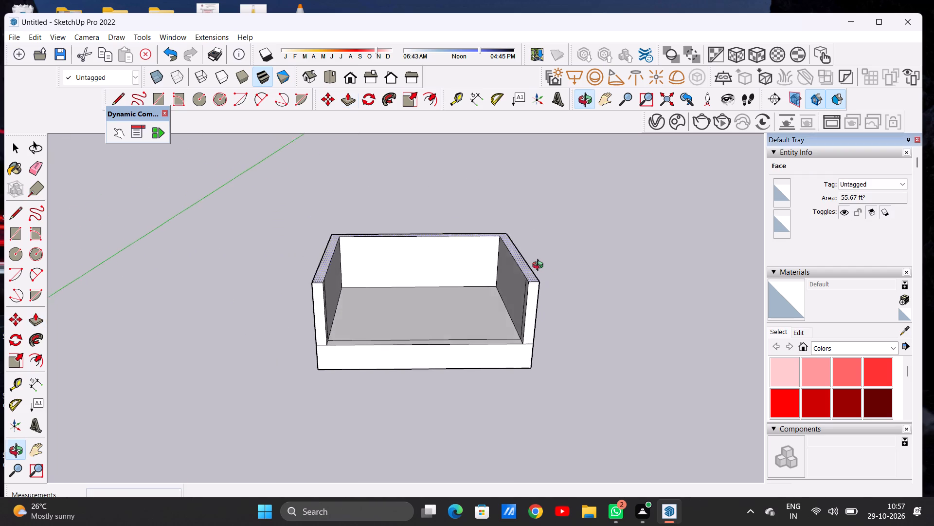
middle_click_drag(540, 266, 516, 231)
scroll(514, 212, "up", 6)
scroll(533, 228, "down", 5)
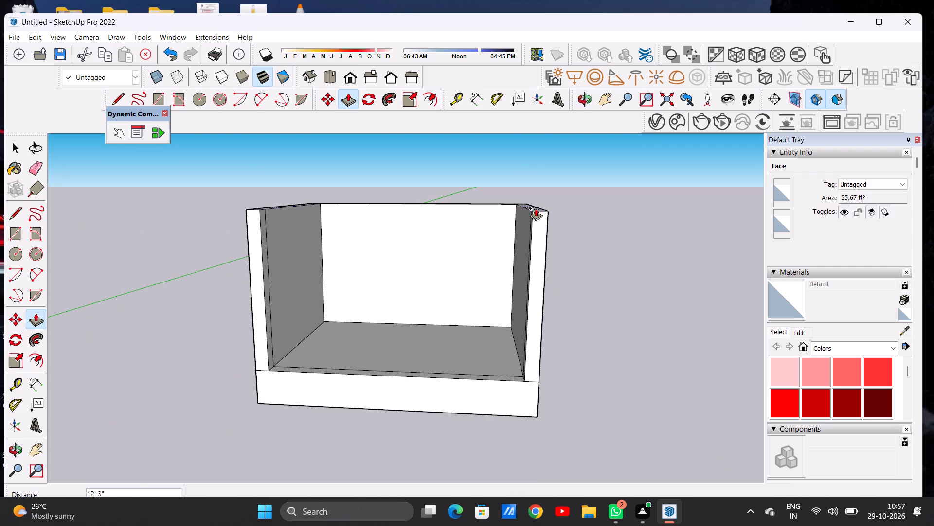
type("10'")
key("Return")
key("space")
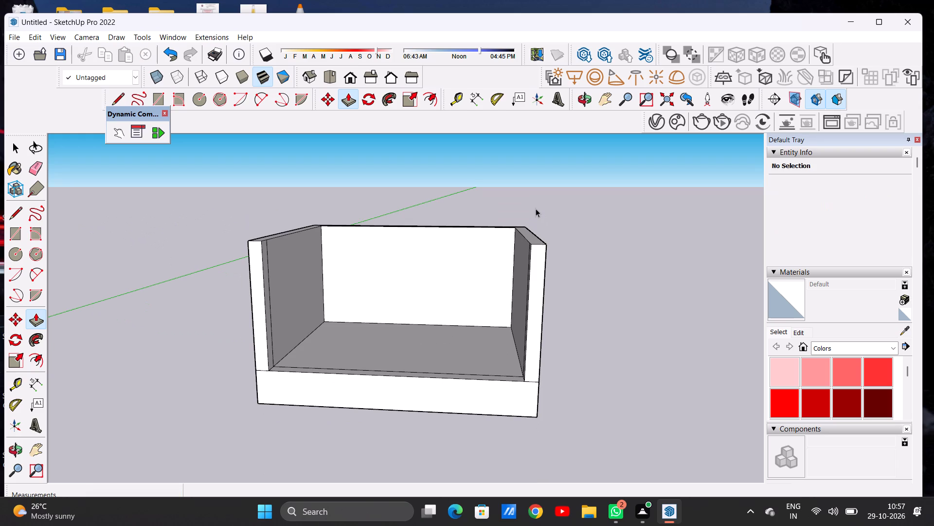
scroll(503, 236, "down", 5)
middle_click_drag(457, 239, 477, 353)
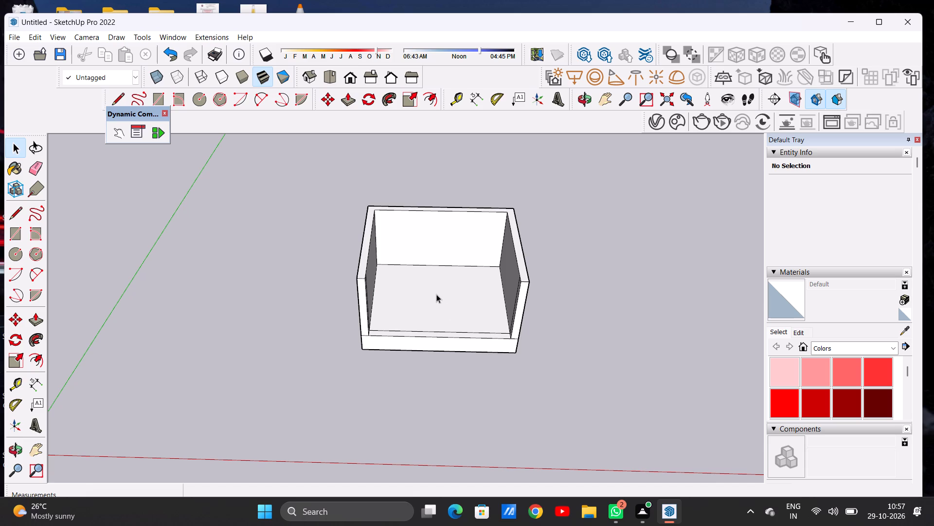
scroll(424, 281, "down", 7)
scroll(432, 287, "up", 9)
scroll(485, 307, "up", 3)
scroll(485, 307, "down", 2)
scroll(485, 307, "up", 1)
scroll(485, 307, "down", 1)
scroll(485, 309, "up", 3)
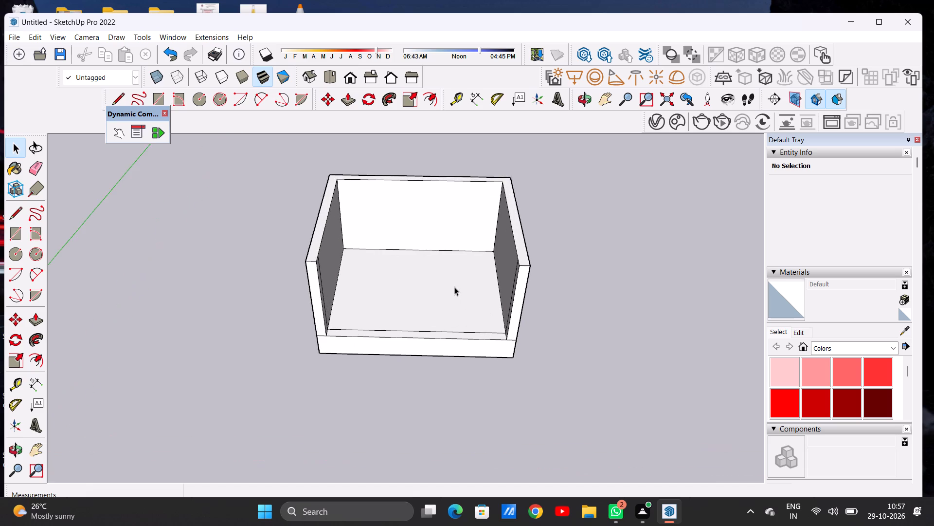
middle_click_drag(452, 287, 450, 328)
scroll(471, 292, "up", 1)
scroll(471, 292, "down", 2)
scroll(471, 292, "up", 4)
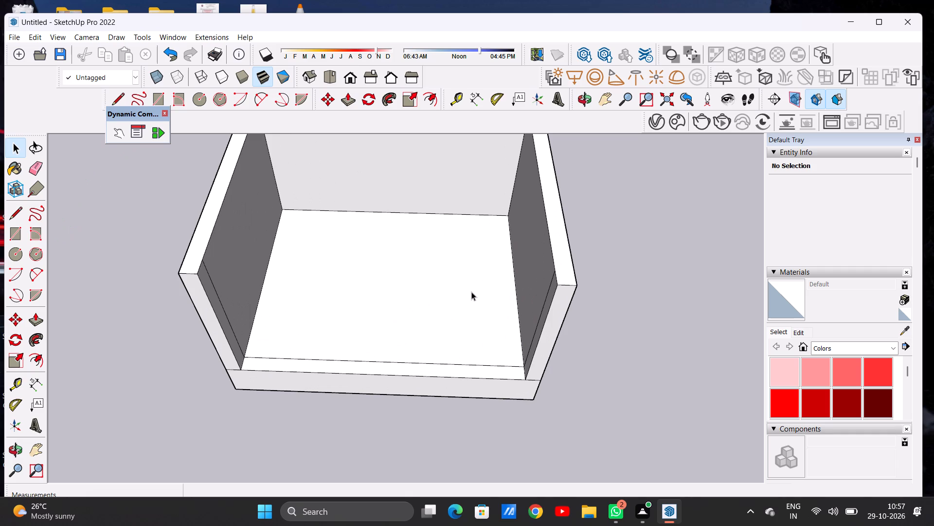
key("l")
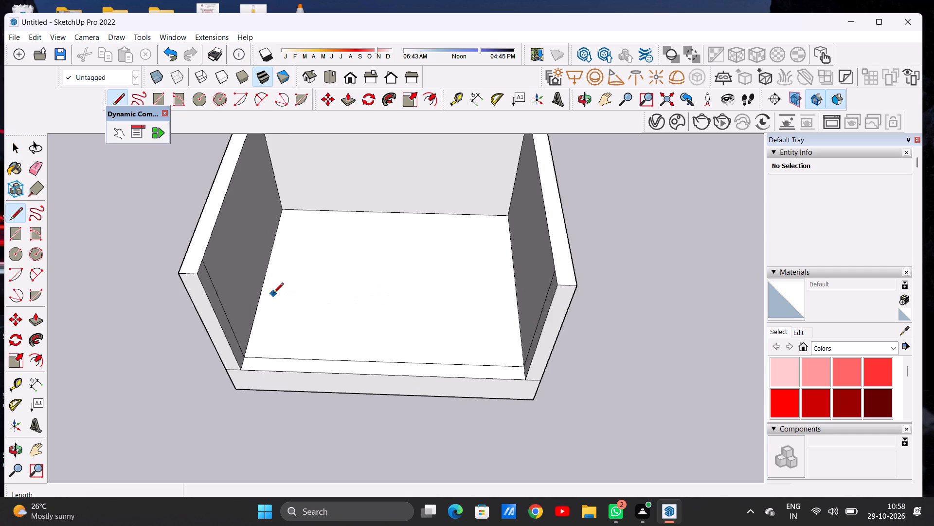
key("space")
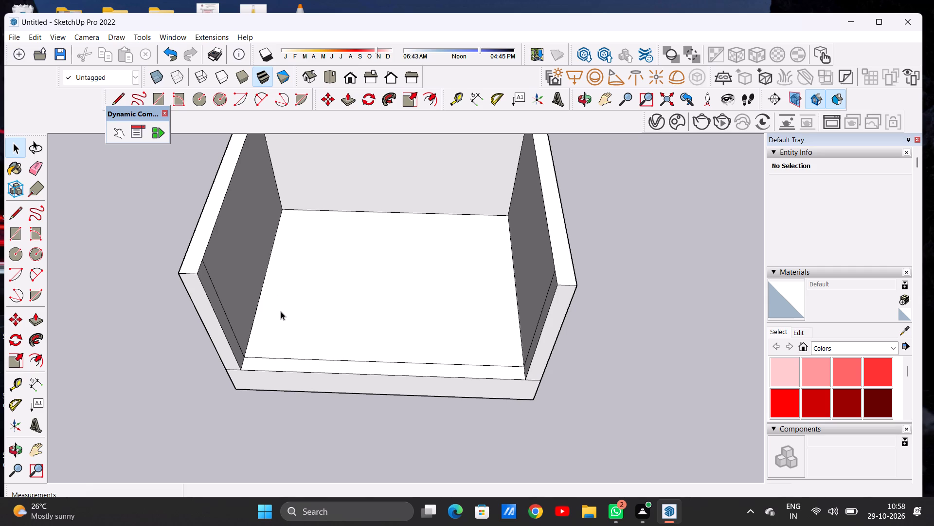
Push/Pull the narrow front strip between the side walls upward 10', level with the tops of the side walls.
scroll(478, 318, "down", 5)
scroll(443, 342, "down", 9)
scroll(481, 328, "up", 1)
scroll(486, 328, "down", 7)
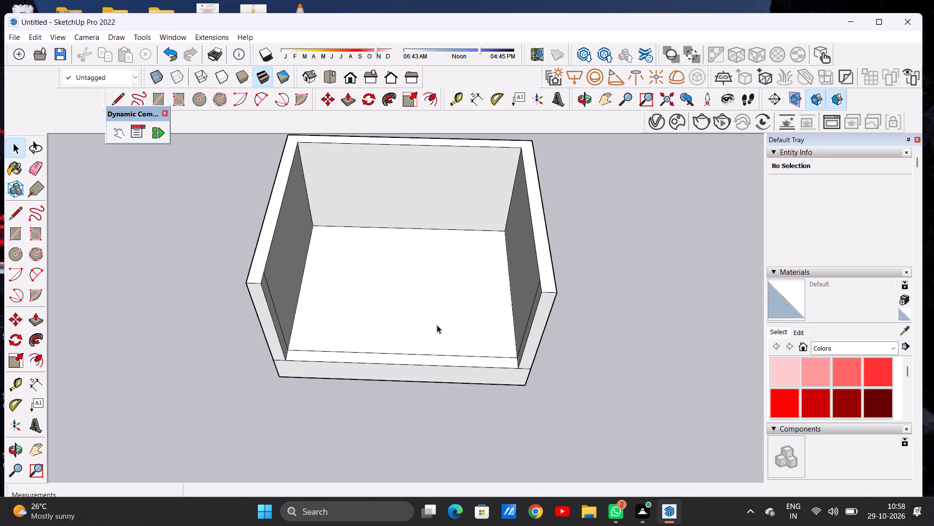
scroll(435, 330, "down", 5)
middle_click_drag(447, 346, 438, 332)
scroll(438, 332, "down", 1)
scroll(438, 332, "up", 4)
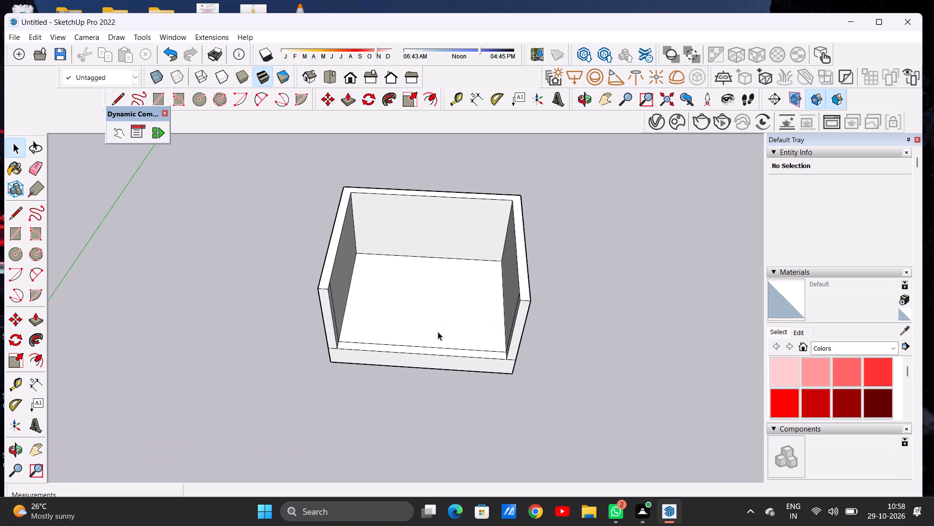
scroll(438, 332, "up", 2)
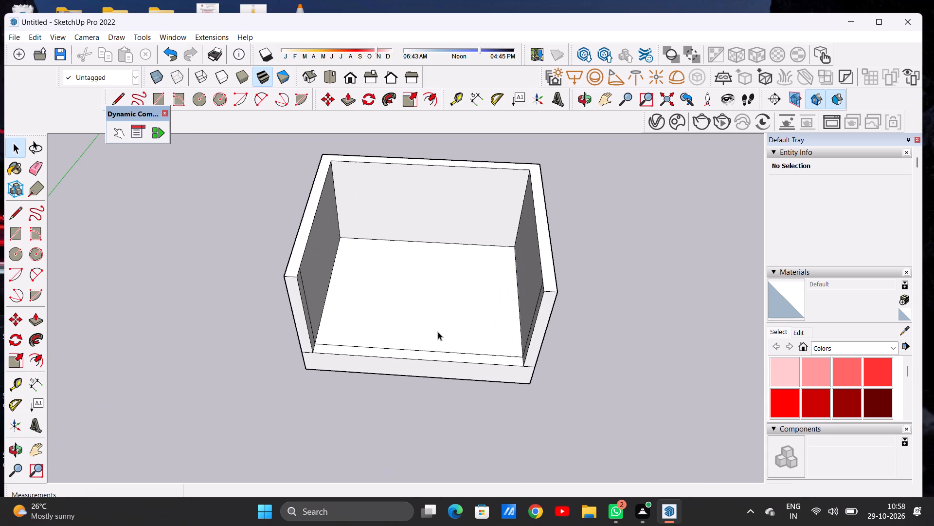
key("p")
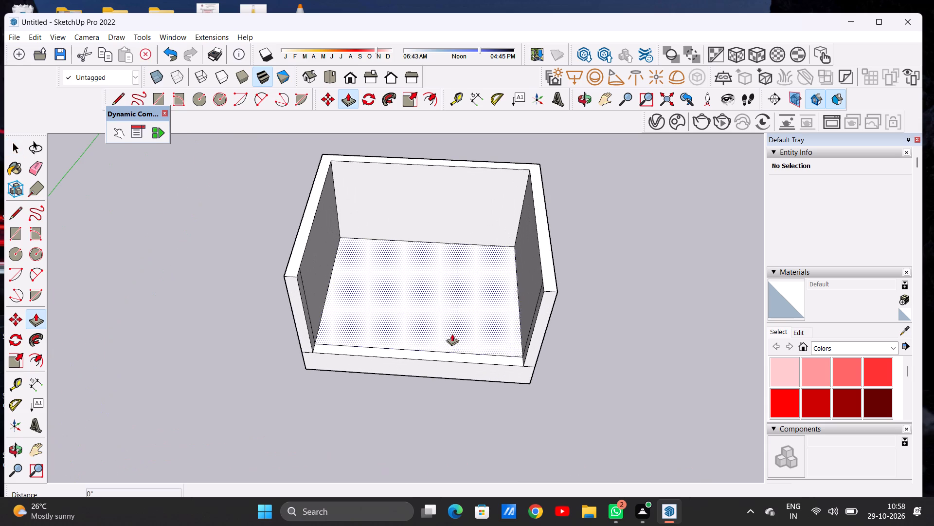
scroll(517, 344, "up", 5)
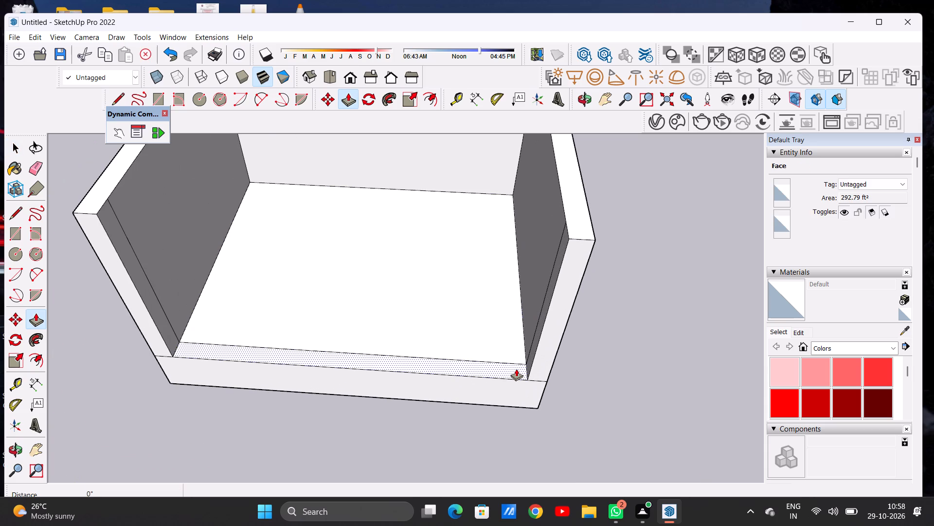
left_click(516, 369)
scroll(563, 229, "up", 1)
scroll(564, 229, "down", 1)
scroll(565, 229, "up", 1)
scroll(565, 230, "down", 1)
scroll(565, 231, "up", 3)
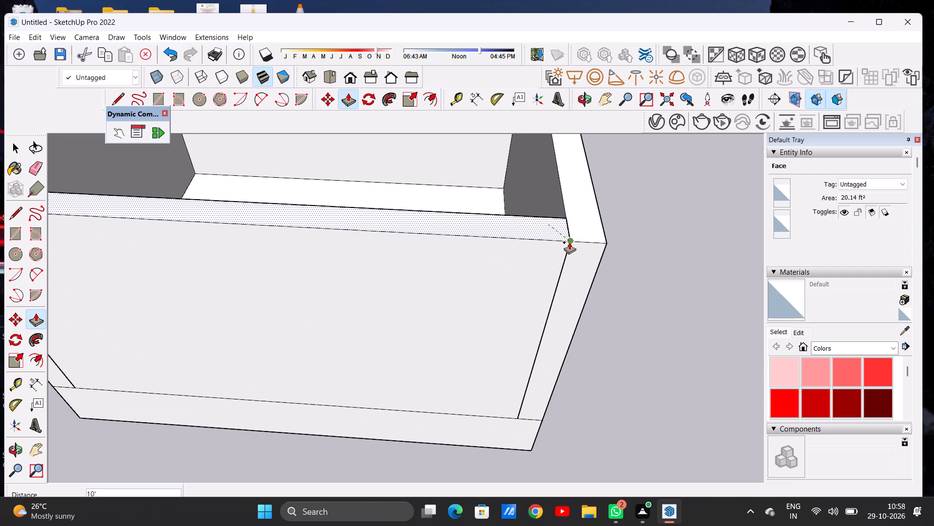
left_click(570, 242)
key("space")
scroll(526, 356, "down", 15)
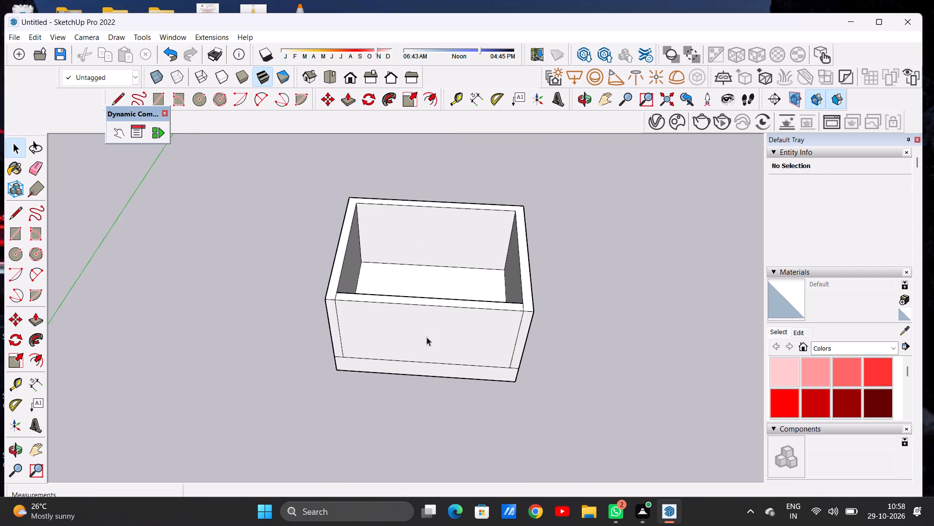
Draw a door rectangle about 4' 8" wide and 9' 1" high on the front wall, rising from the slab line near the right end.
middle_click_drag(413, 358, 409, 204)
scroll(419, 281, "up", 4)
middle_click(441, 327)
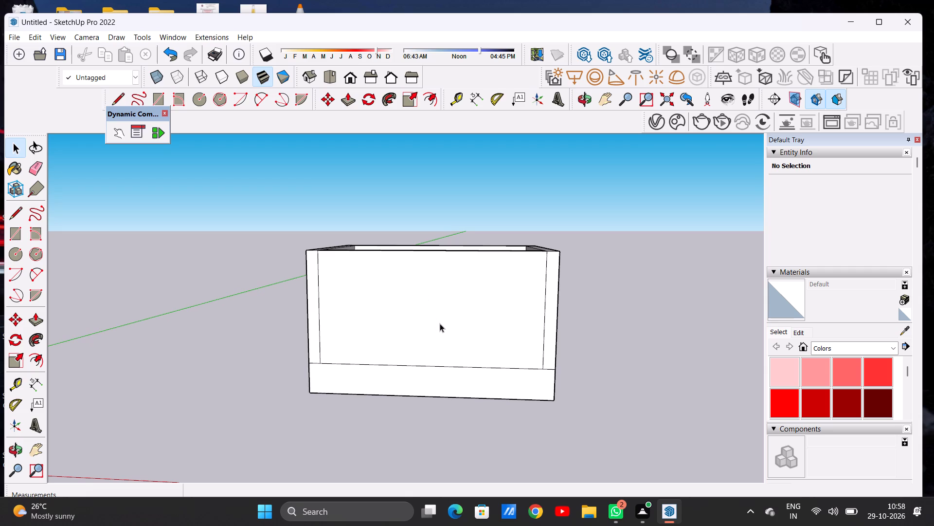
key("r")
scroll(440, 323, "up", 2)
scroll(440, 323, "down", 1)
scroll(440, 323, "up", 3)
scroll(440, 324, "down", 2)
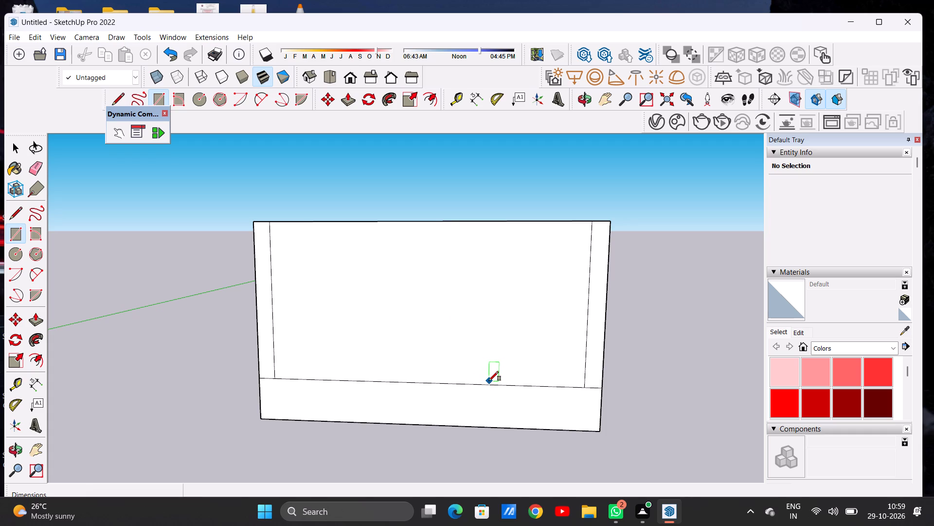
left_click(489, 382)
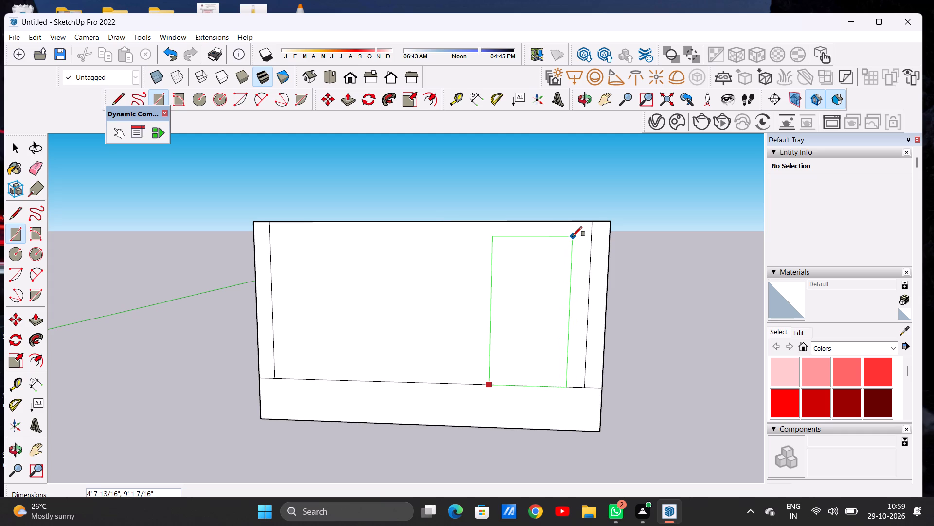
left_click(573, 236)
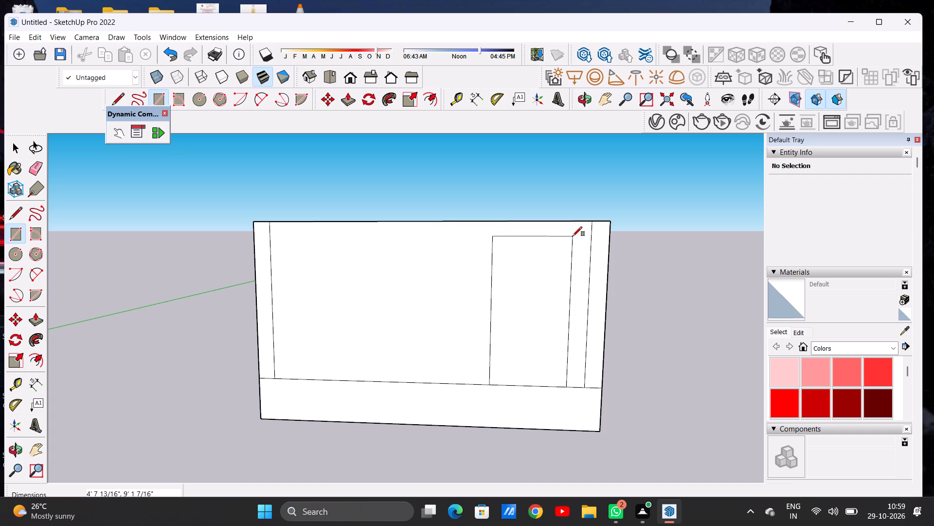
key("space")
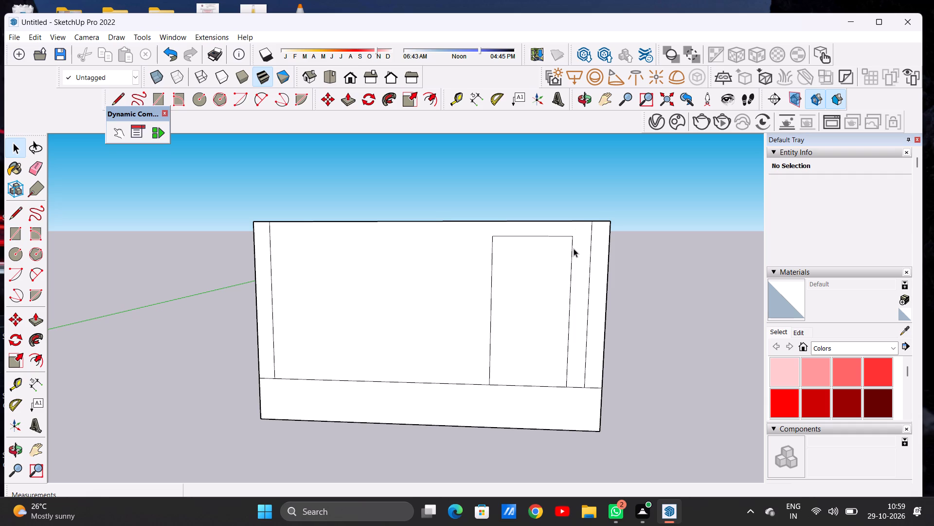
Draw a window rectangle about 2' 4" wide and 2' 7" high on the upper front wall, just left of the door outline.
scroll(522, 213, "down", 5)
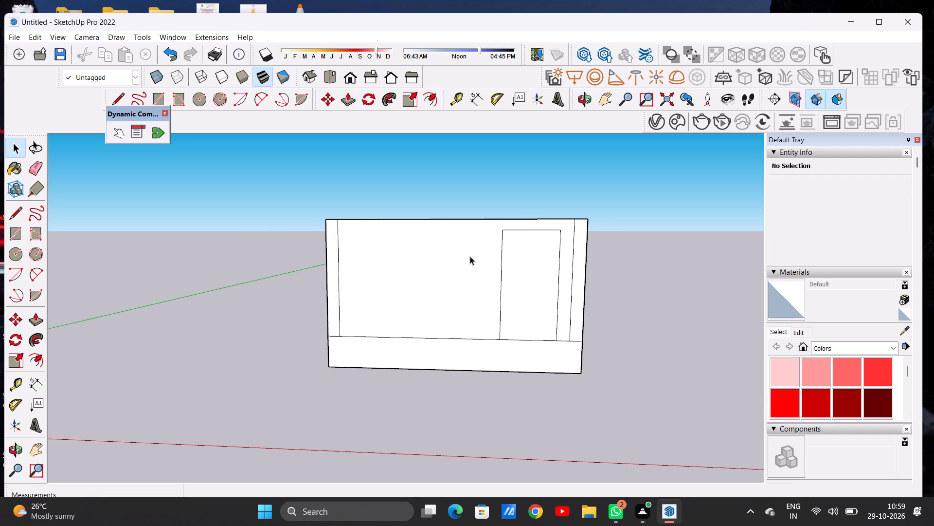
scroll(462, 268, "up", 7)
middle_click_drag(485, 256, 498, 248)
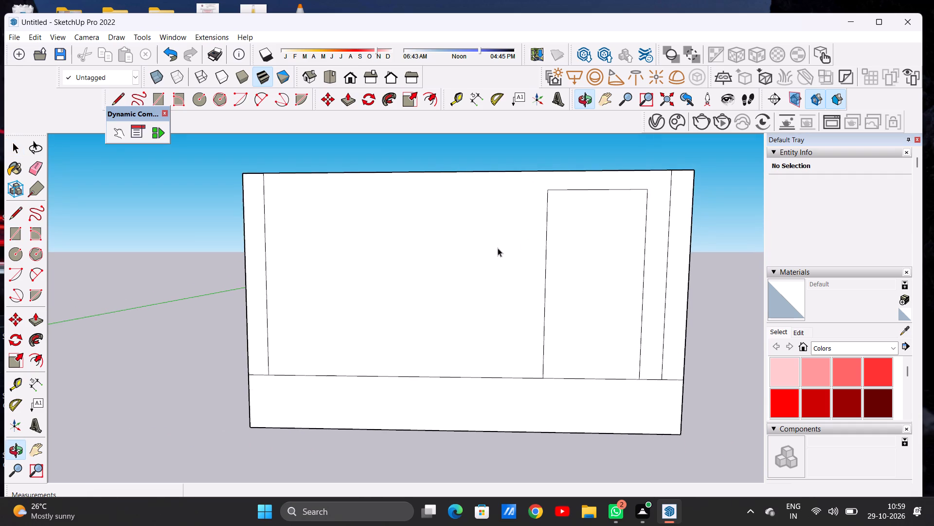
scroll(457, 266, "down", 6)
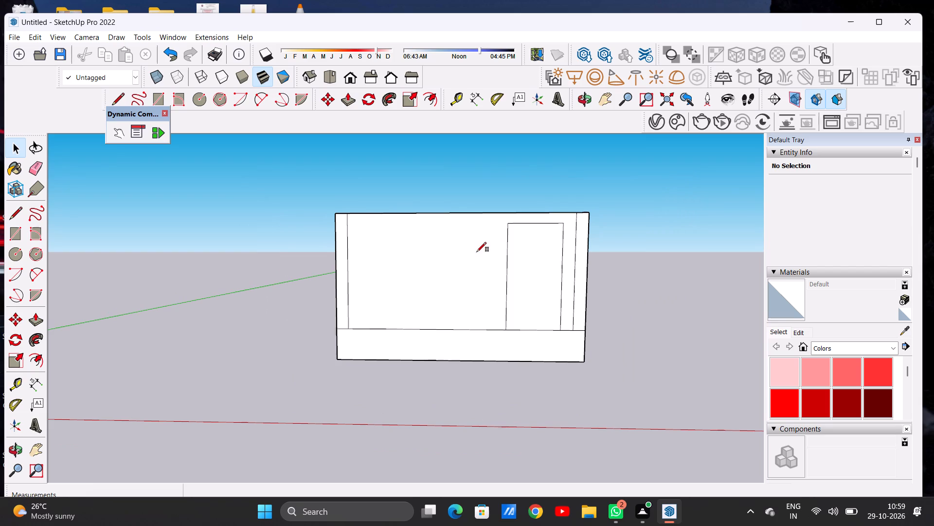
key("r")
scroll(480, 250, "up", 4)
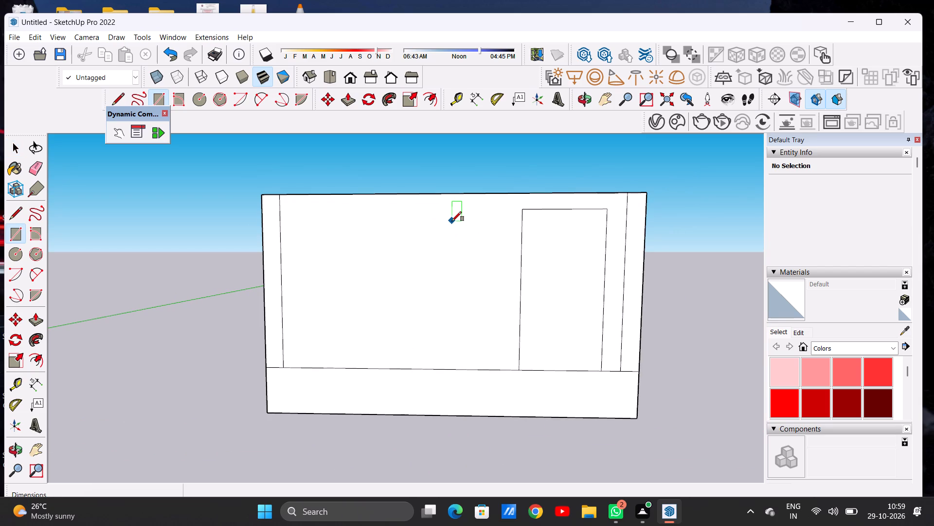
left_click(452, 222)
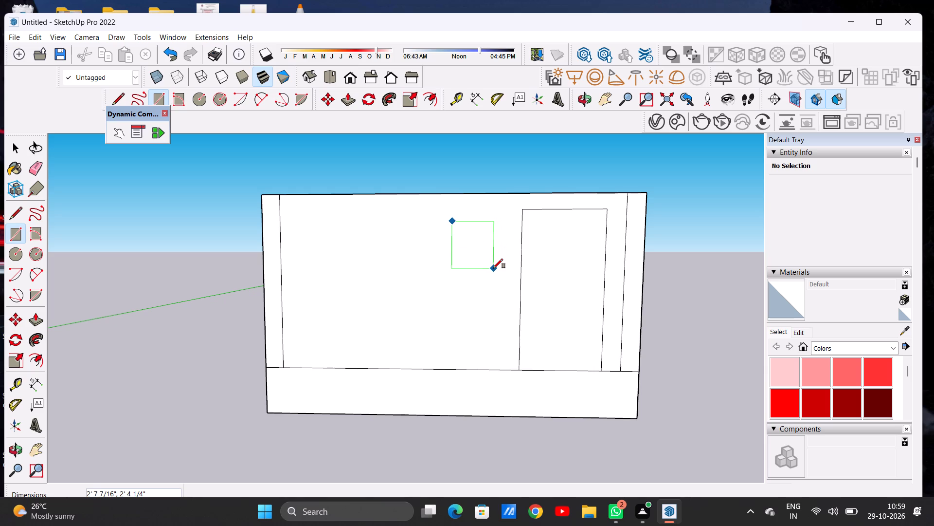
left_click(493, 270)
key("space")
Offset the window rectangle's edges inward by about 4 11/16" to outline a frame border on the front wall.
type("O")
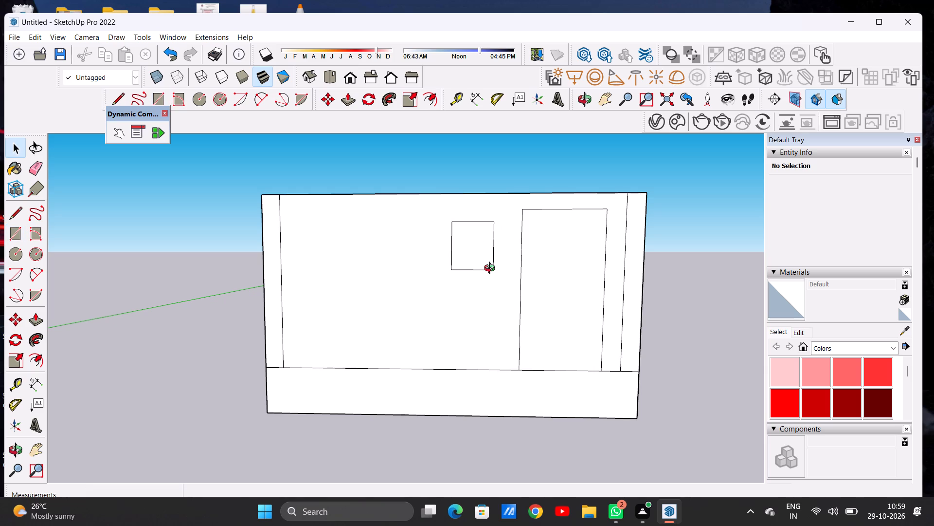
key("f")
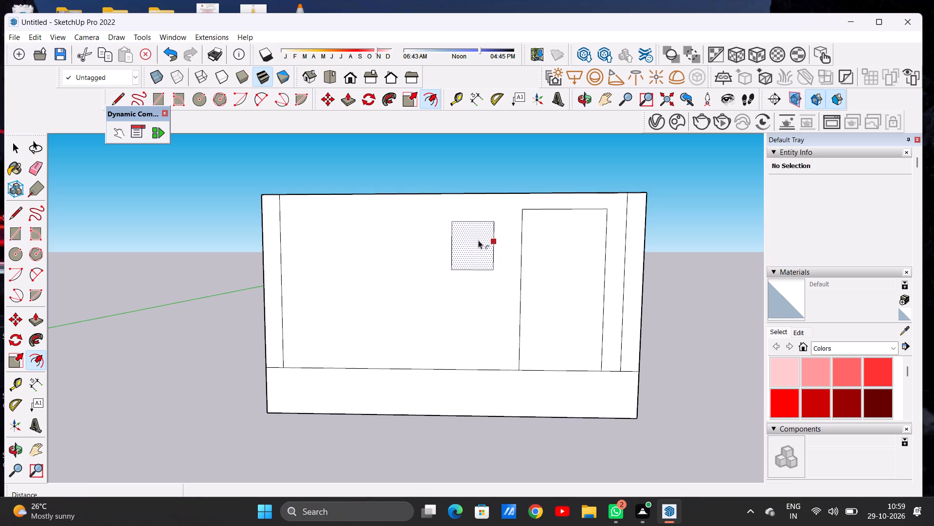
scroll(476, 239, "up", 3)
left_click(454, 232)
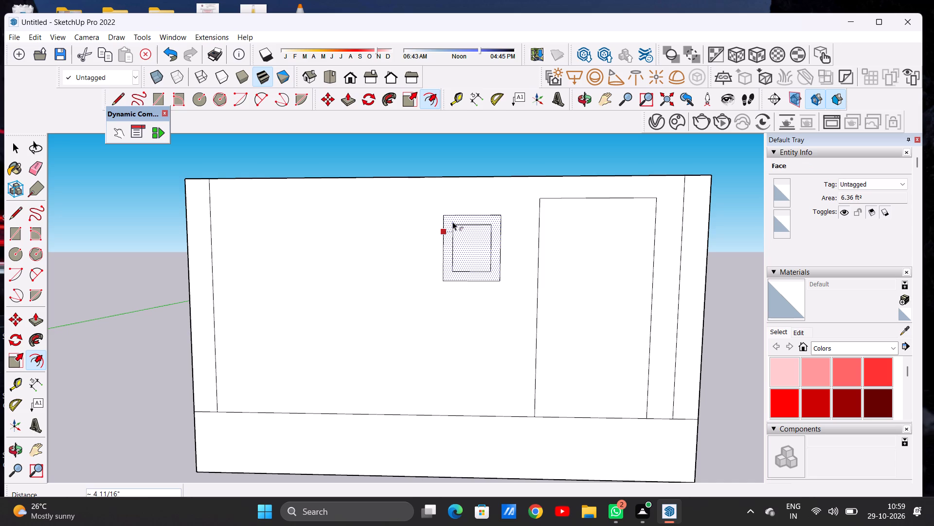
left_click(452, 222)
key("space")
scroll(468, 262, "down", 5)
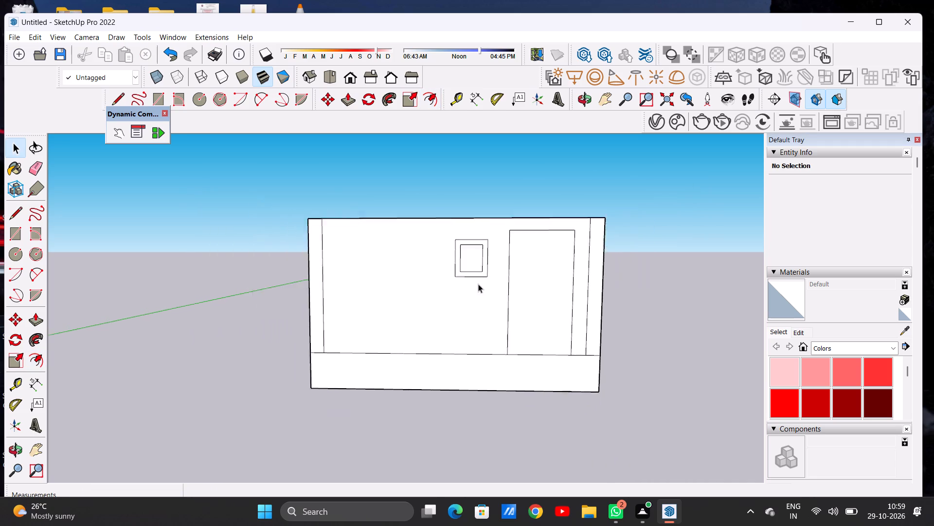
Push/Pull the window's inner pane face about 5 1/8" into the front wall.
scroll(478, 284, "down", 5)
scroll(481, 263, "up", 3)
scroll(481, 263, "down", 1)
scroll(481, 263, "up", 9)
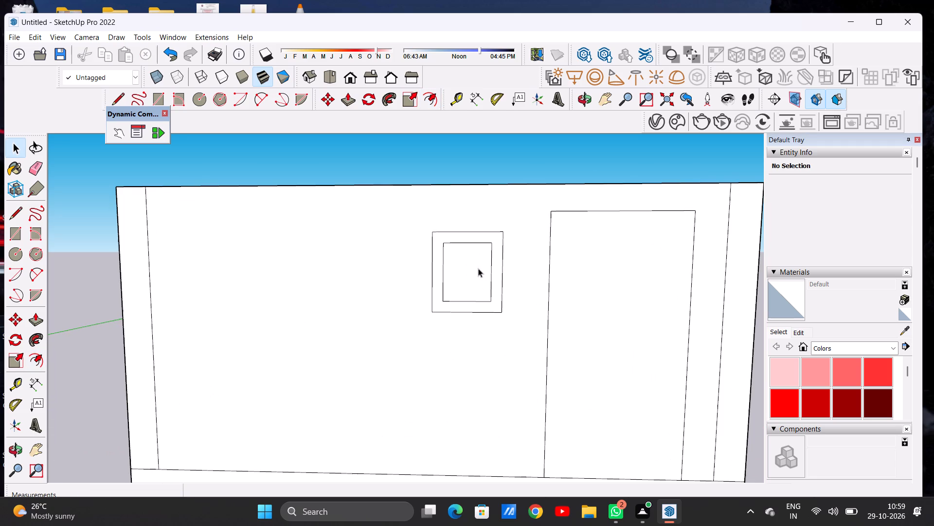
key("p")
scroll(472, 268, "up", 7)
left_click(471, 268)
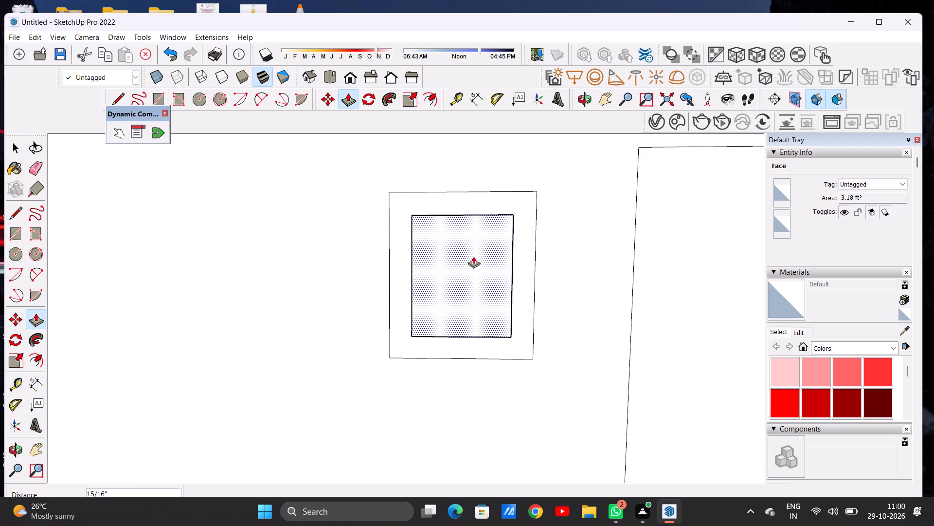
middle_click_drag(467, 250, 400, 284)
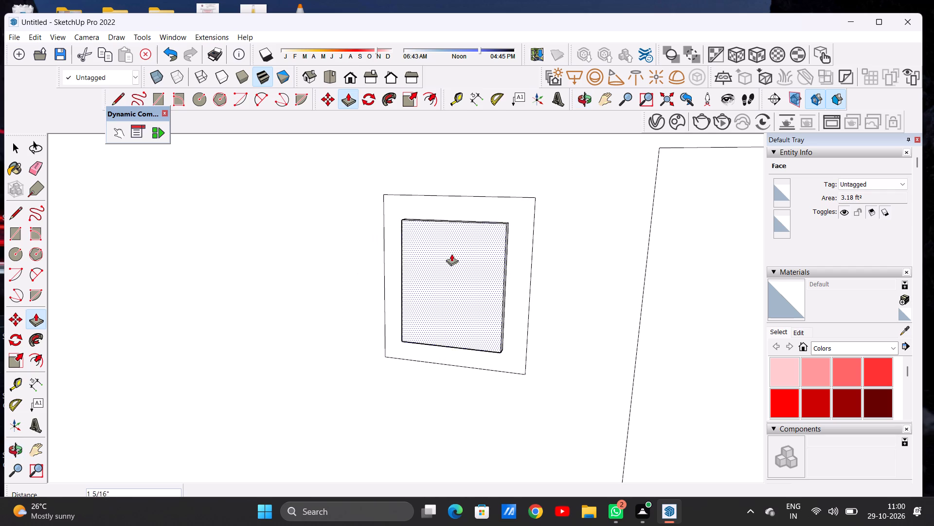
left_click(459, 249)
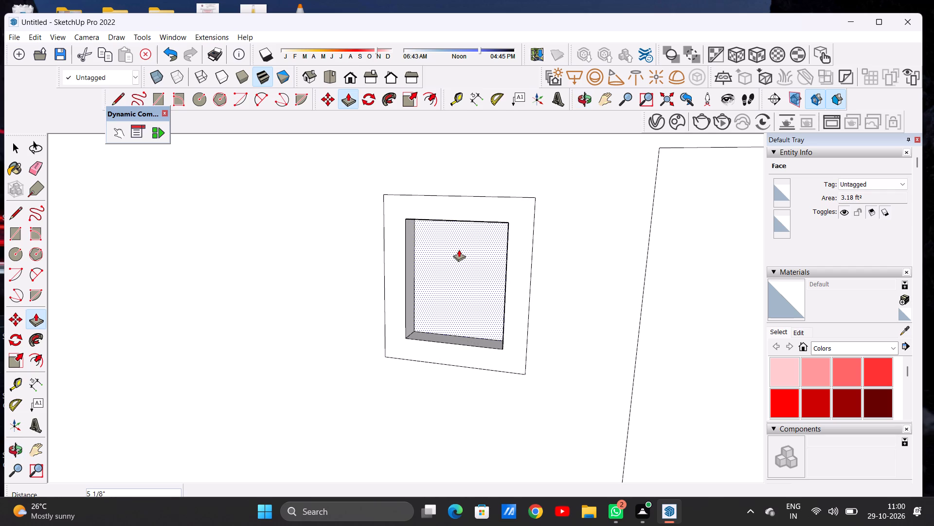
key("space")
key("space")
Examine the window and its recessed pane on the front wall from several angles.
scroll(448, 265, "down", 20)
scroll(448, 265, "down", 4)
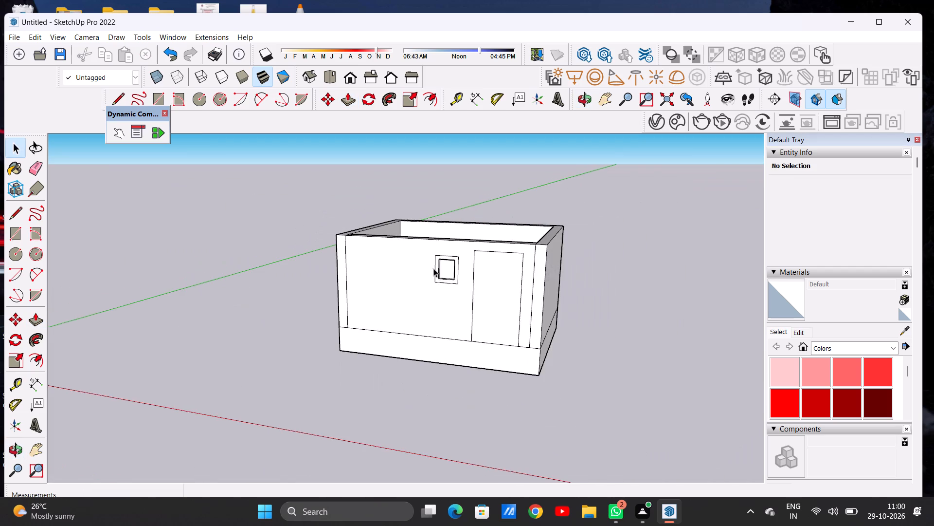
middle_click_drag(432, 268, 474, 244)
scroll(462, 256, "up", 7)
scroll(450, 264, "down", 1)
scroll(450, 264, "up", 7)
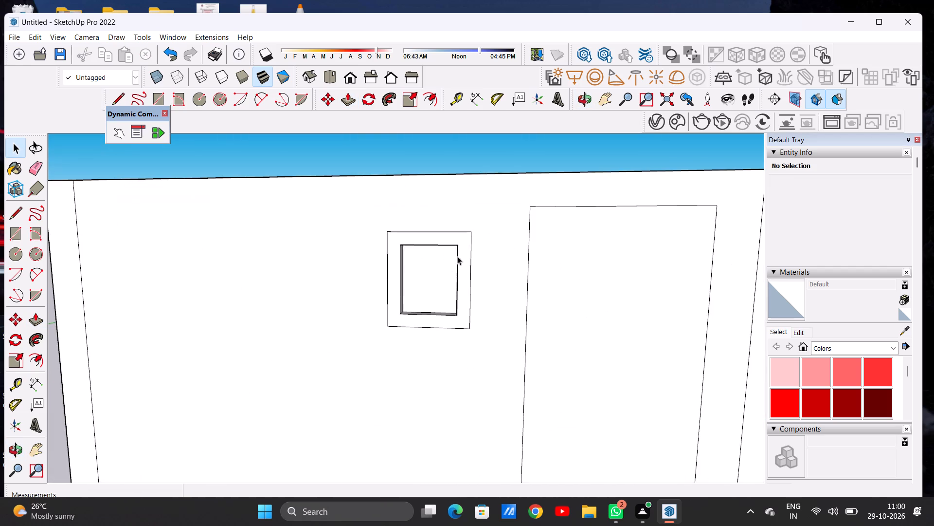
middle_click_drag(456, 256, 297, 291)
middle_click_drag(337, 282, 500, 249)
middle_click_drag(500, 249, 491, 255)
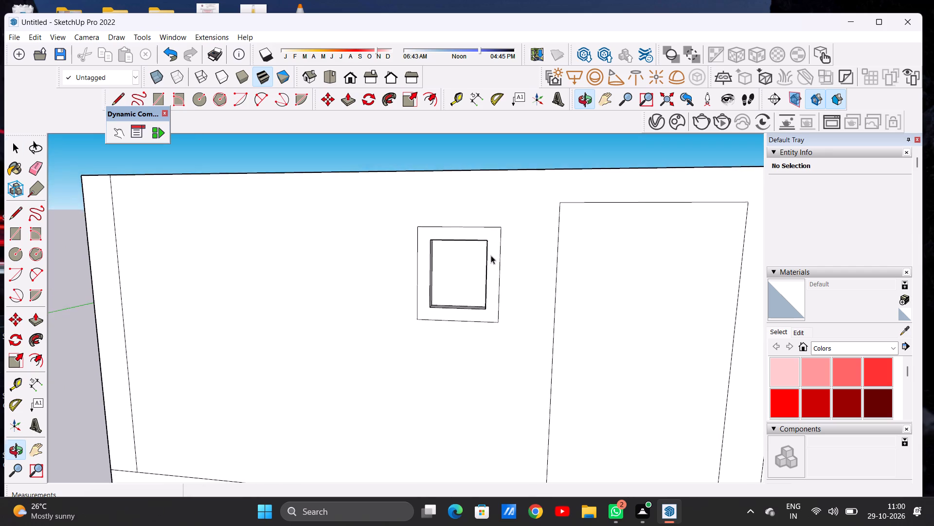
scroll(486, 291, "down", 10)
scroll(513, 281, "up", 1)
scroll(515, 281, "down", 4)
middle_click_drag(475, 317, 480, 289)
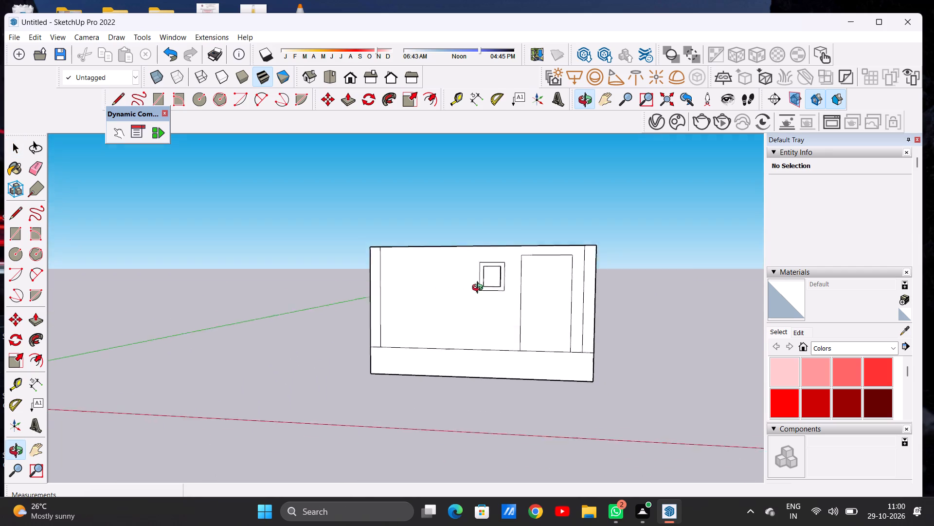
middle_click_drag(480, 289, 404, 315)
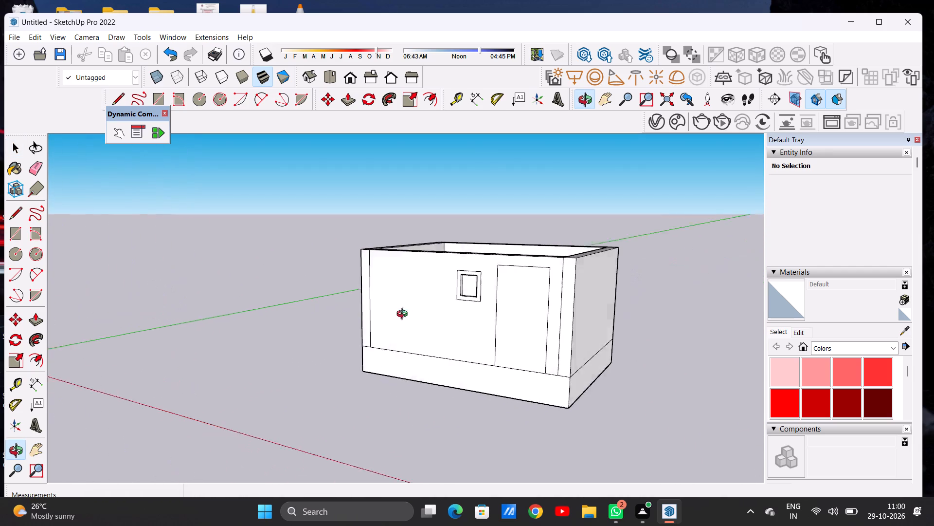
middle_click_drag(404, 315, 423, 312)
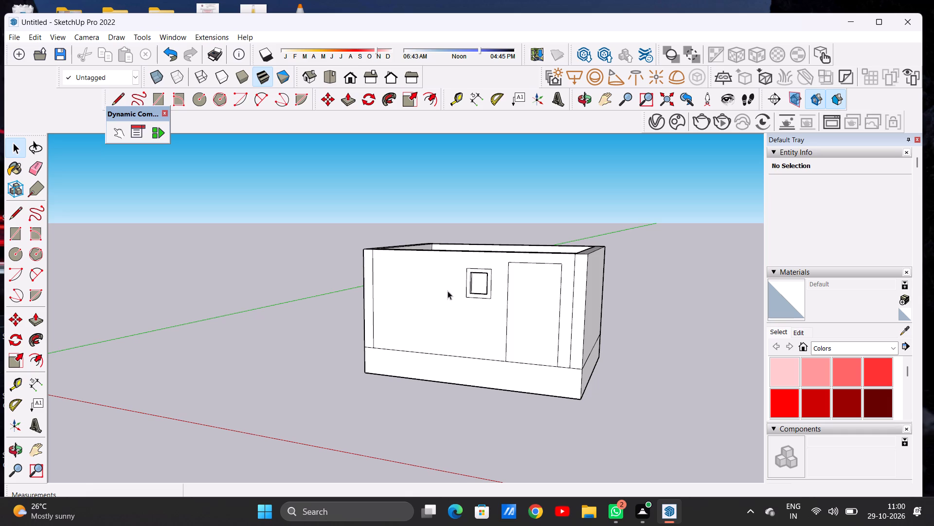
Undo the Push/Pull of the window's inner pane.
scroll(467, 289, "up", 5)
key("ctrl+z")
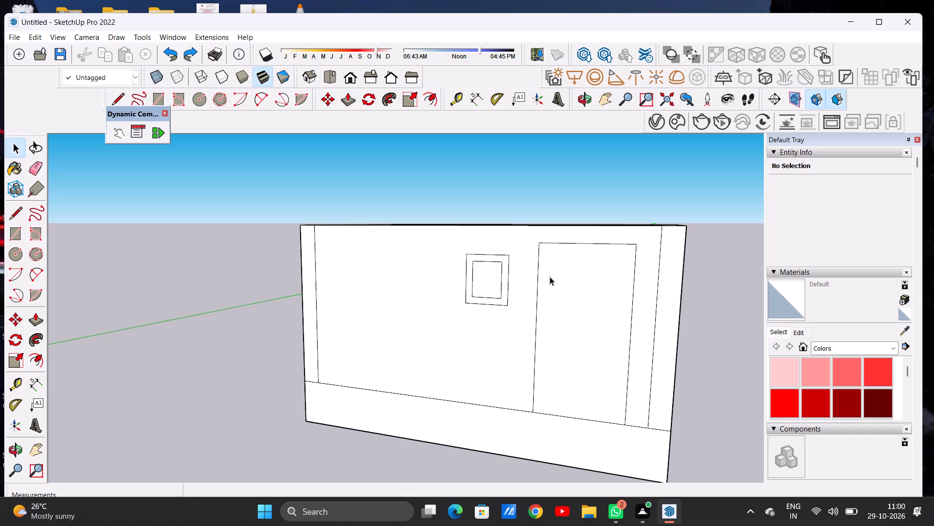
Push/Pull the window's frame border face outward from the front wall by about 3 1/4".
scroll(539, 277, "up", 5)
key("p")
middle_click_drag(454, 282, 391, 300)
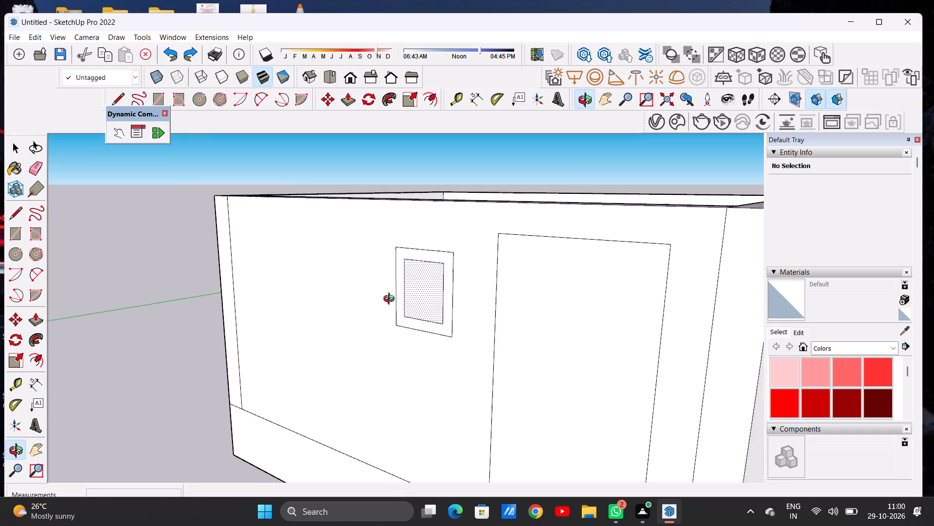
middle_click_drag(391, 300, 384, 305)
scroll(449, 263, "up", 4)
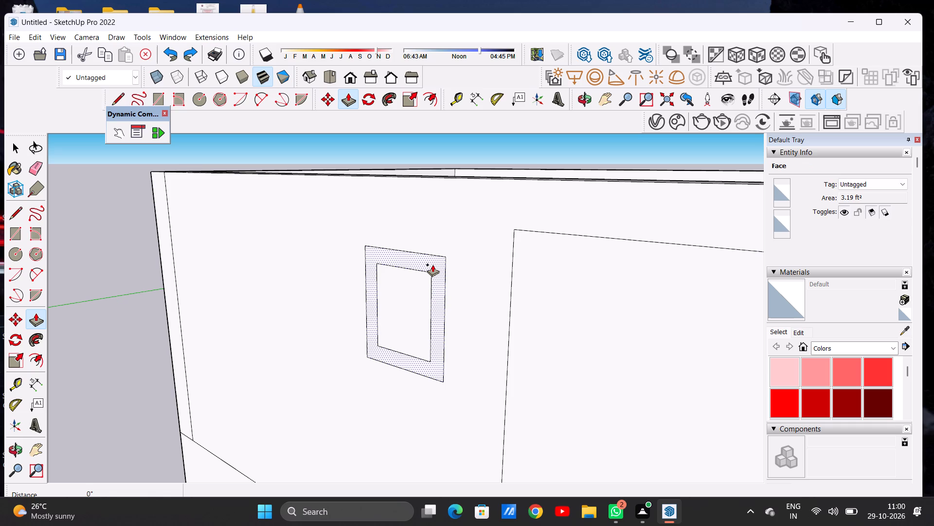
left_click(432, 264)
left_click(425, 272)
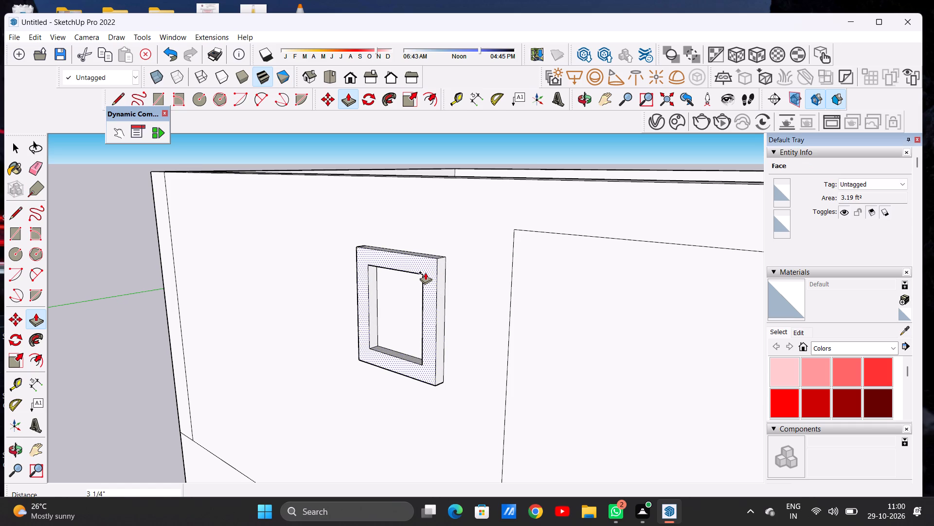
key("space")
Examine the front wall's window frame and door outline in the standard Front view.
scroll(452, 267, "down", 5)
scroll(404, 275, "down", 13)
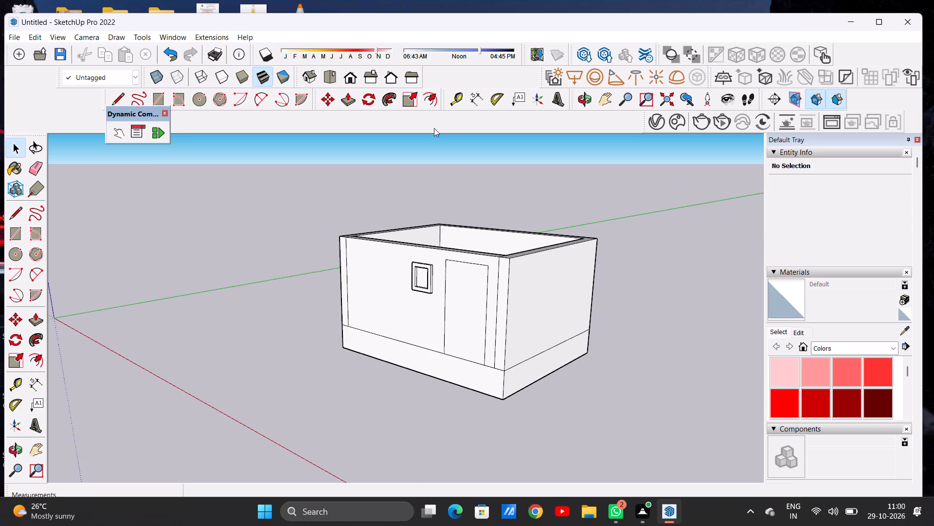
left_click(353, 76)
scroll(338, 290, "down", 4)
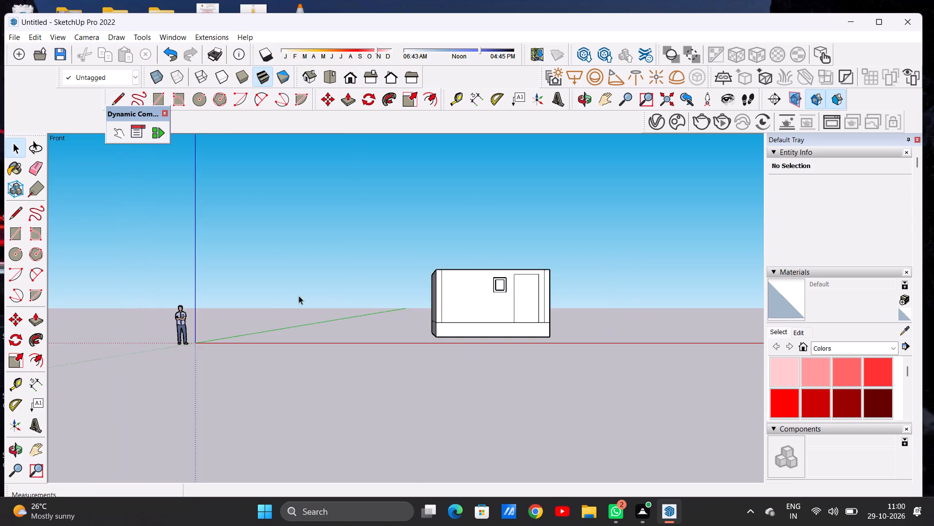
scroll(299, 296, "down", 8)
scroll(421, 282, "up", 16)
middle_click_drag(398, 320, 372, 341)
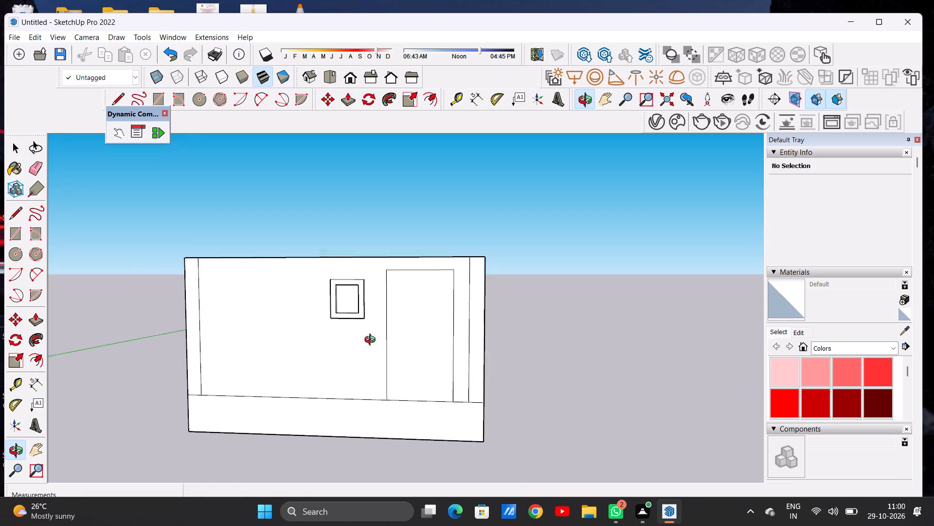
middle_click_drag(372, 341, 406, 344)
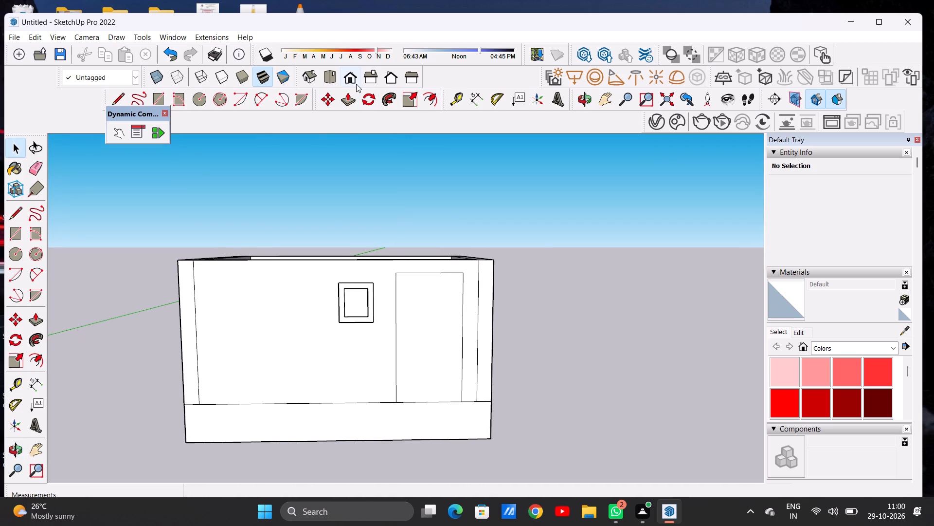
left_click(353, 83)
scroll(369, 283, "down", 2)
scroll(357, 295, "up", 1)
scroll(354, 298, "down", 2)
scroll(430, 274, "up", 4)
scroll(515, 254, "up", 4)
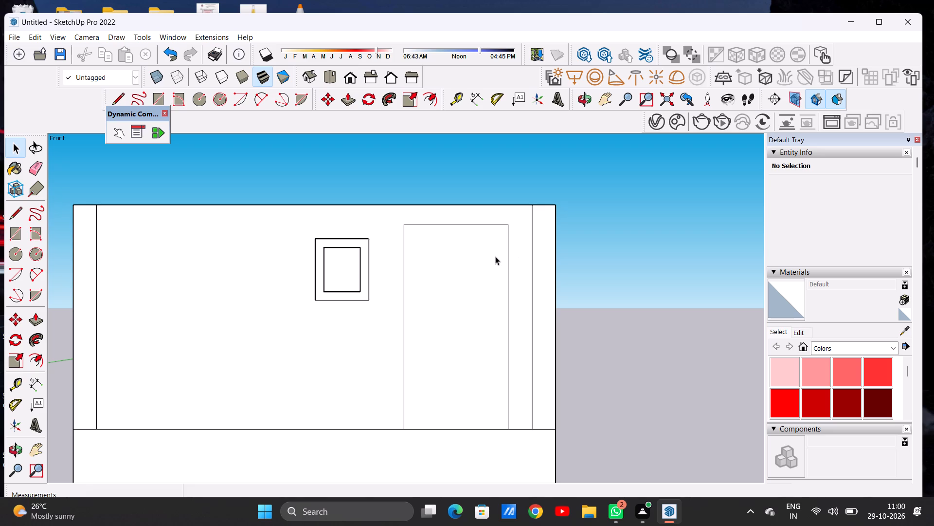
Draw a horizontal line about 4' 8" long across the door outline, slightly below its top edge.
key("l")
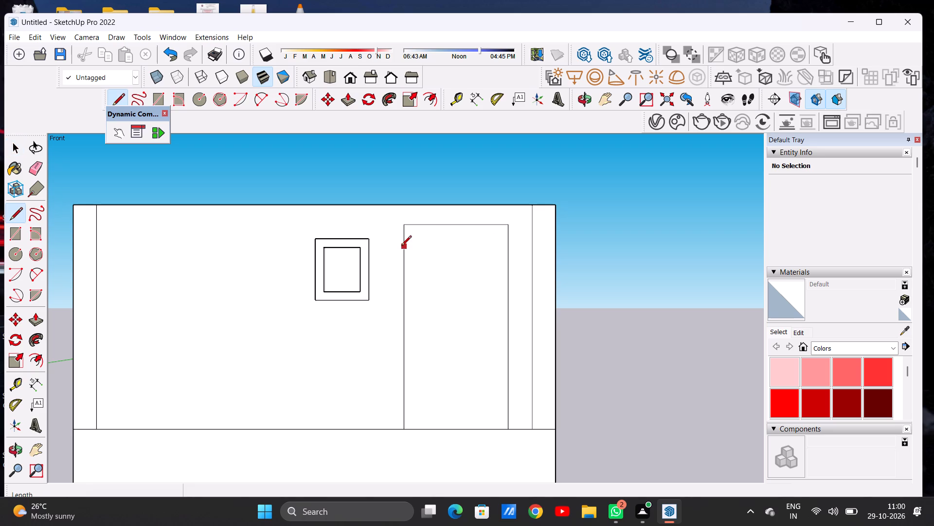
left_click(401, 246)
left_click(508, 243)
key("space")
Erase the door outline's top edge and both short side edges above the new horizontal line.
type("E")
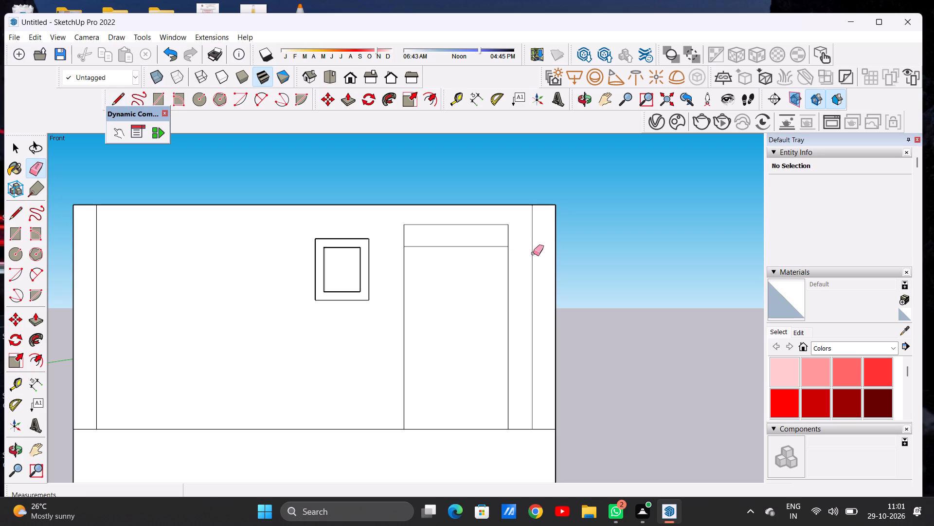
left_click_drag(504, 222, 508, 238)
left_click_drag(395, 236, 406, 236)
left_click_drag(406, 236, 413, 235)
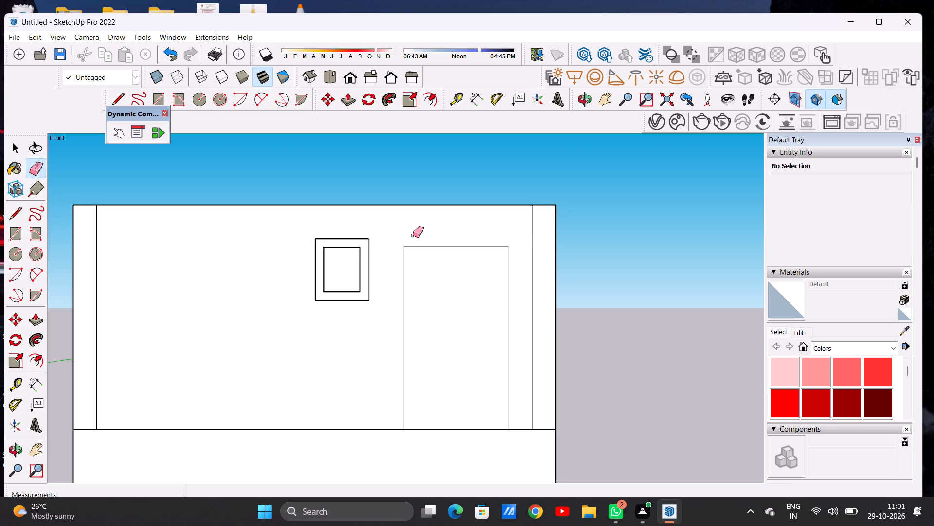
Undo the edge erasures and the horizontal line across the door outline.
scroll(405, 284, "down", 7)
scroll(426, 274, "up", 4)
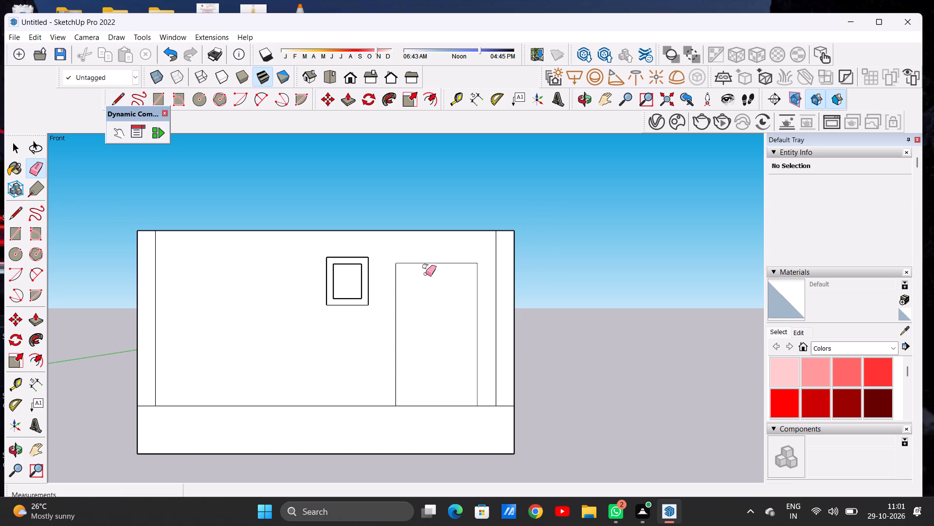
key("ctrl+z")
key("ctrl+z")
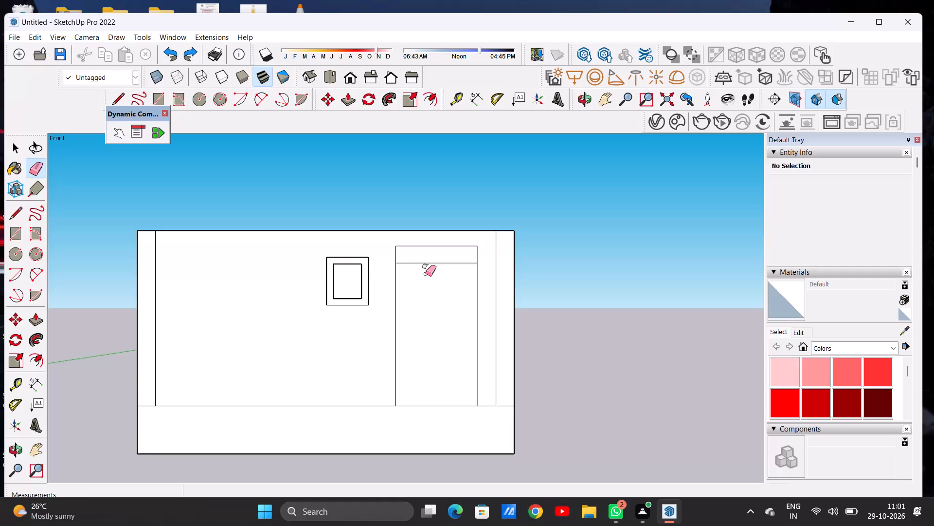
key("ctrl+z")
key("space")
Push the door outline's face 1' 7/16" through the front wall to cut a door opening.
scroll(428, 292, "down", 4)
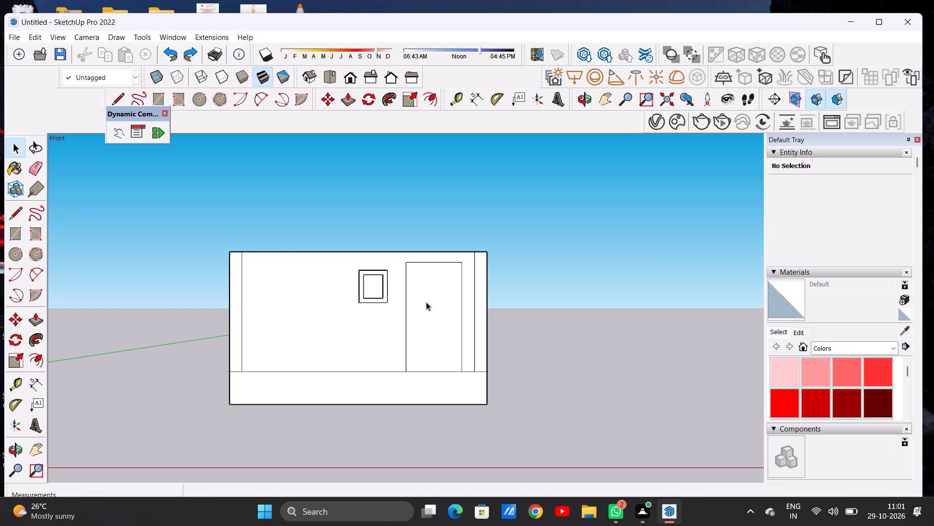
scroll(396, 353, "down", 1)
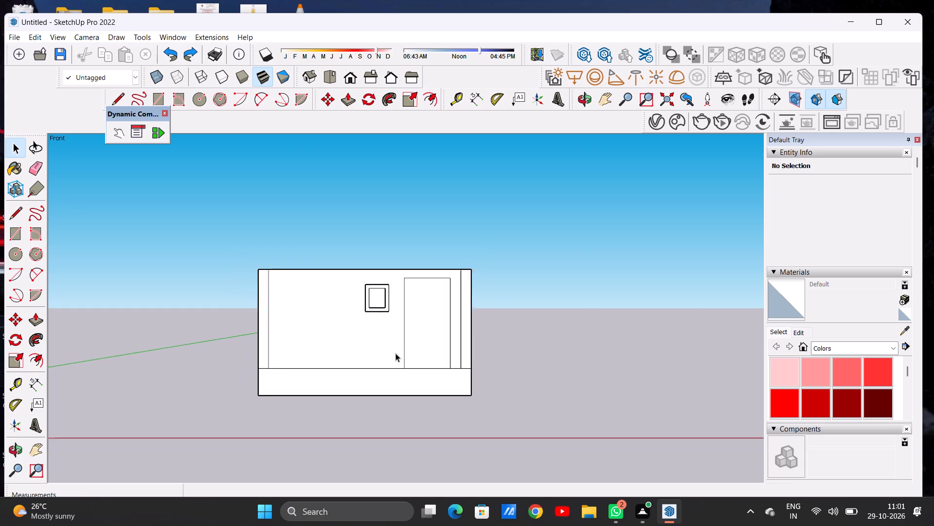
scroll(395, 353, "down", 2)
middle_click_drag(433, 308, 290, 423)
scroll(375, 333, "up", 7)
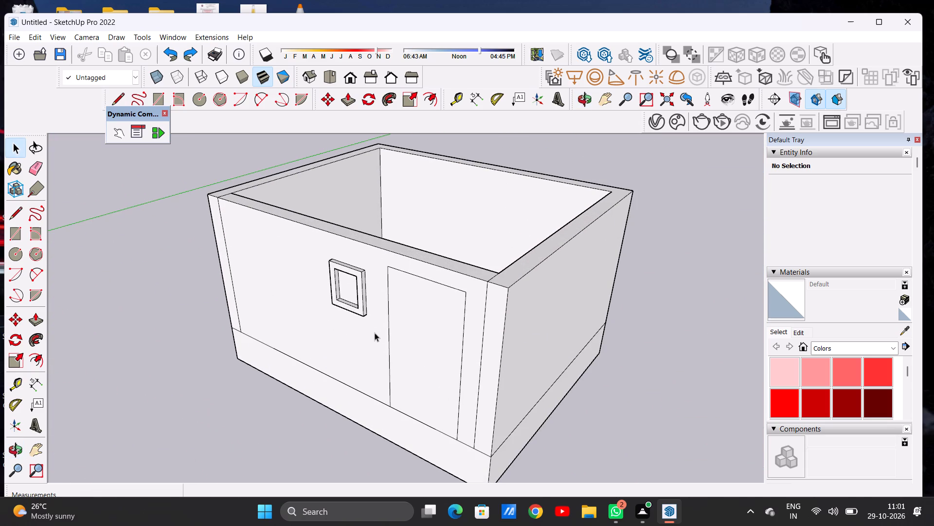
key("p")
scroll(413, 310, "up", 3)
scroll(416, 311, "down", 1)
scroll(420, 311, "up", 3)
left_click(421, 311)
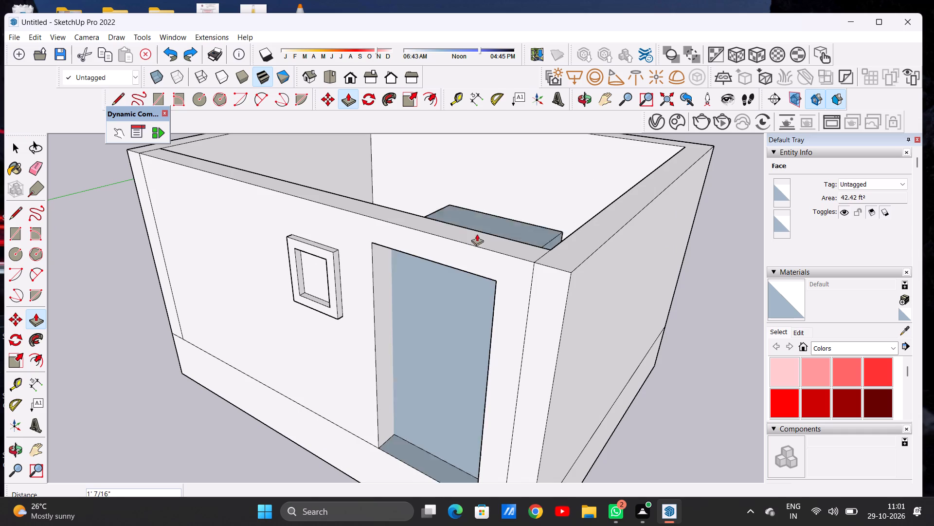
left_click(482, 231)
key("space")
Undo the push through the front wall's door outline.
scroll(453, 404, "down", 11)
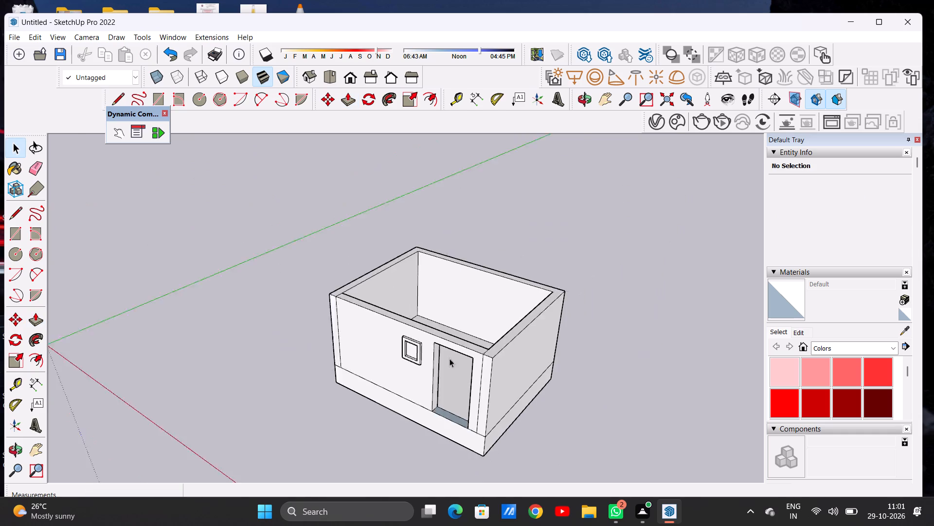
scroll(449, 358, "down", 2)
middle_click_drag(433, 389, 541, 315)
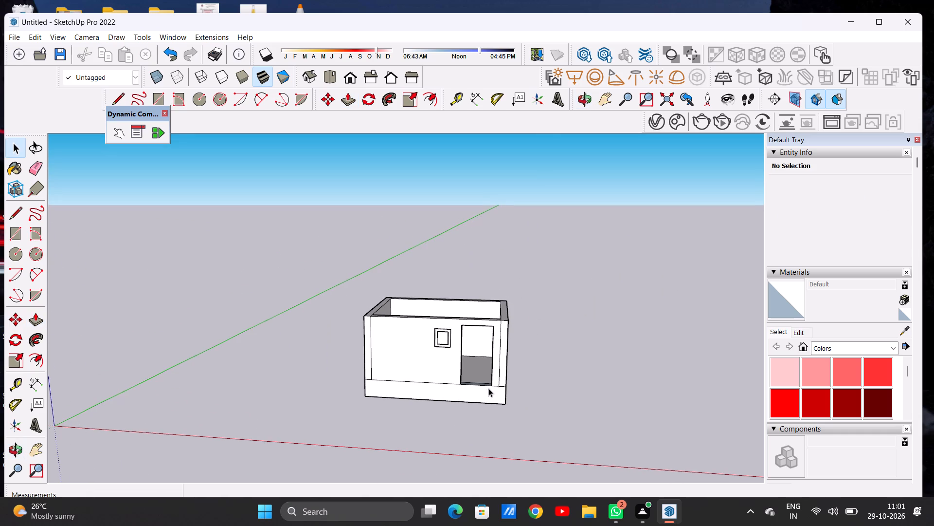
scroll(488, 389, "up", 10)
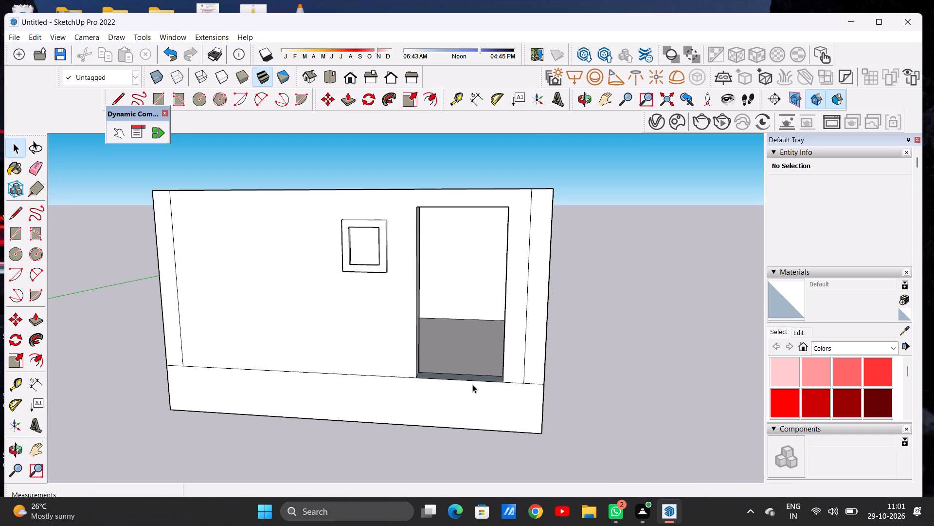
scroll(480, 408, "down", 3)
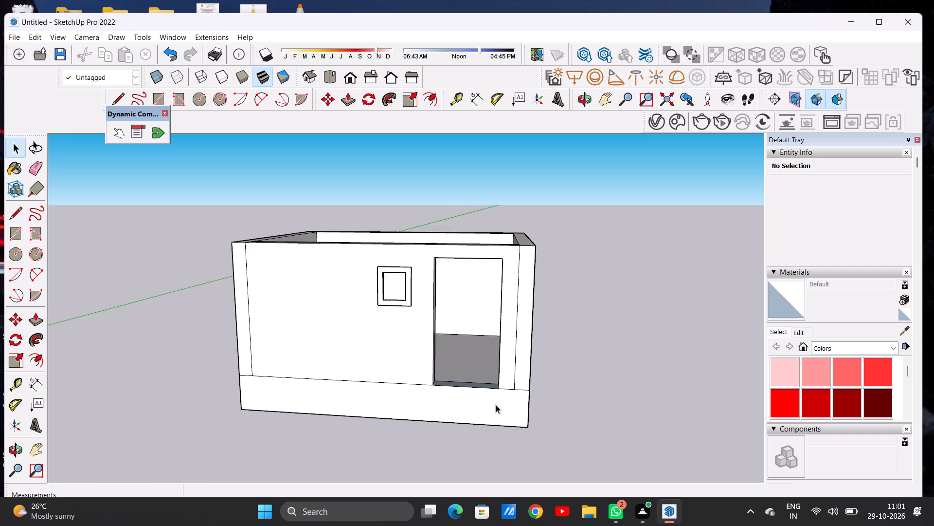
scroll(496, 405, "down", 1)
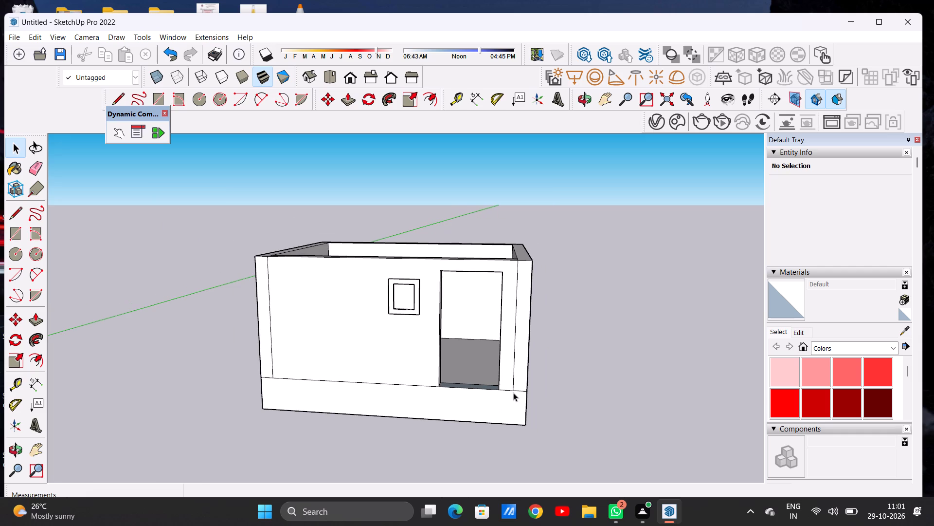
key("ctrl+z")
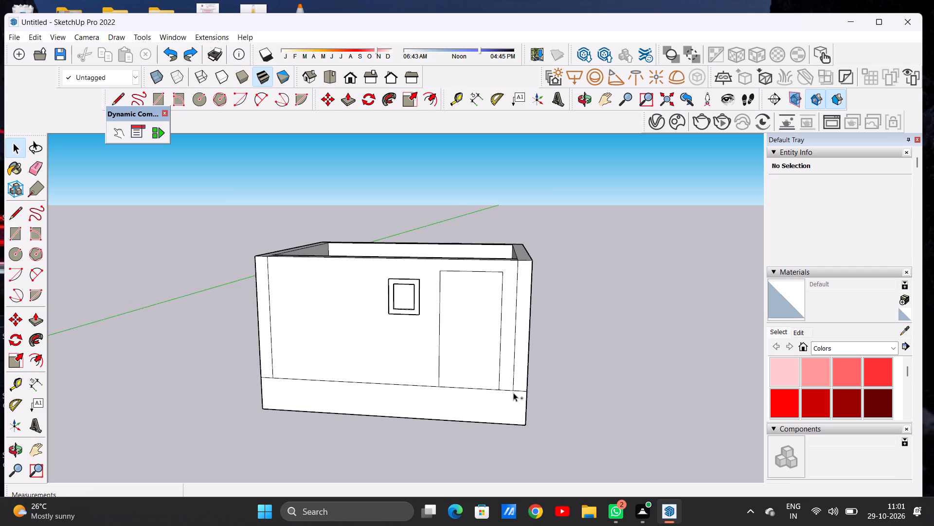
Widen the door outline by extending its top edge about 1' 7/8" to the wall's nearby vertical line and erasing the old side edge.
key("l")
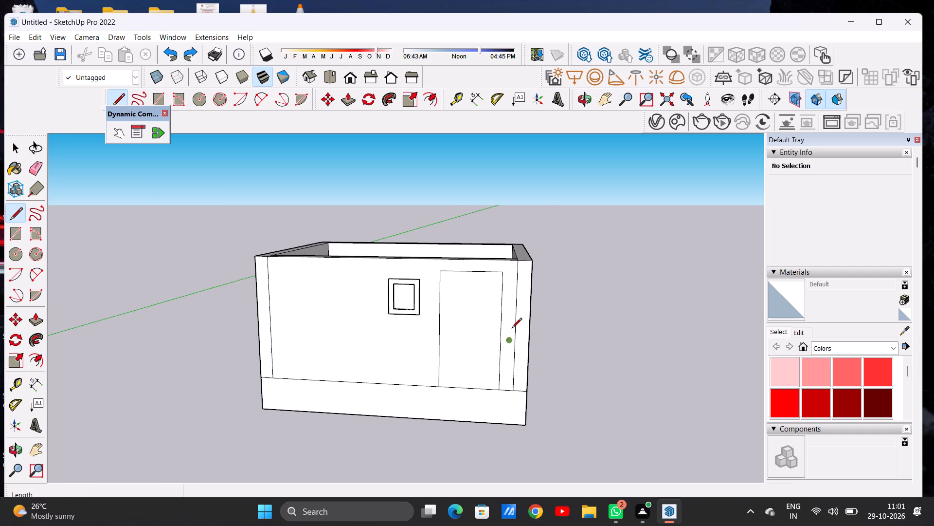
scroll(511, 320, "up", 7)
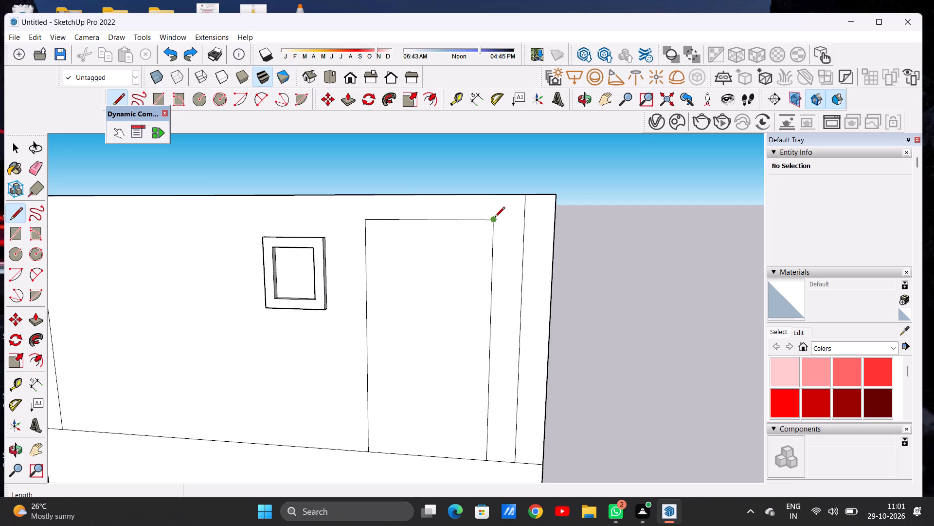
left_click(495, 220)
left_click(521, 220)
scroll(511, 238, "down", 3)
key("space")
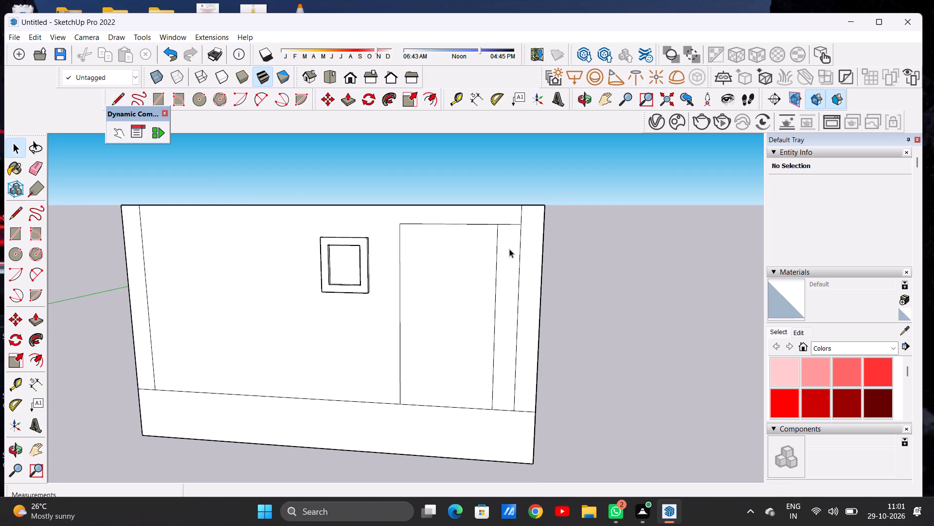
key("e")
left_click_drag(497, 284, 489, 297)
key("space")
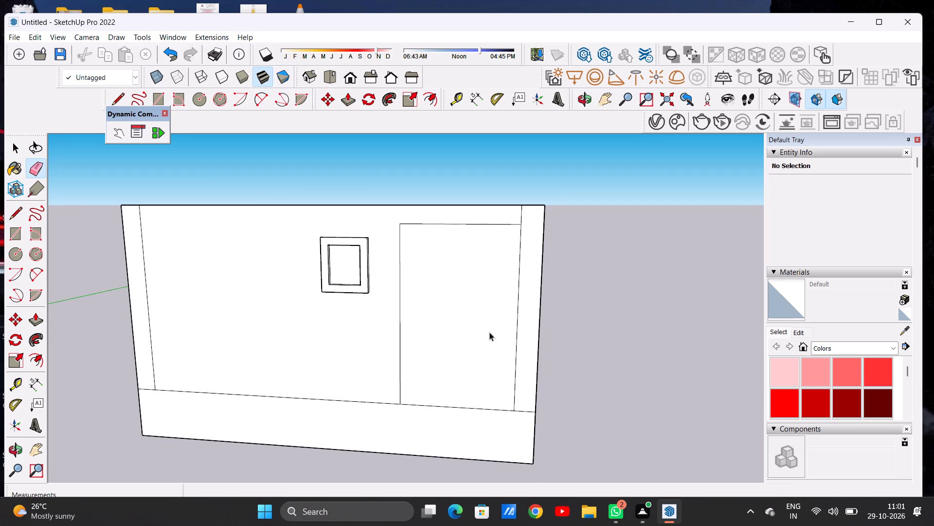
Push the widened door face 1' 7/16" through the front wall to cut the door opening.
scroll(492, 340, "down", 7)
middle_click_drag(484, 336, 413, 389)
scroll(467, 330, "up", 2)
scroll(467, 330, "down", 1)
scroll(467, 330, "up", 1)
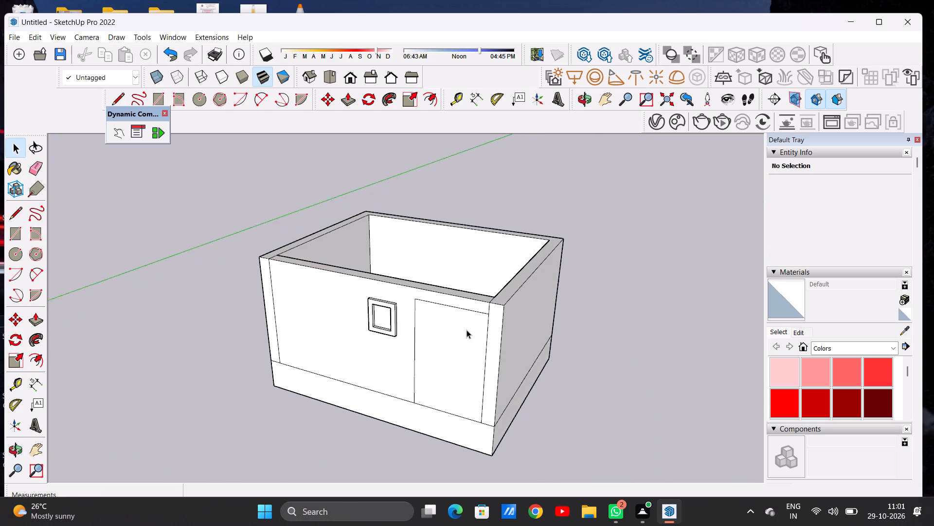
scroll(467, 330, "up", 1)
key("p")
middle_click_drag(458, 319, 411, 392)
scroll(421, 367, "up", 4)
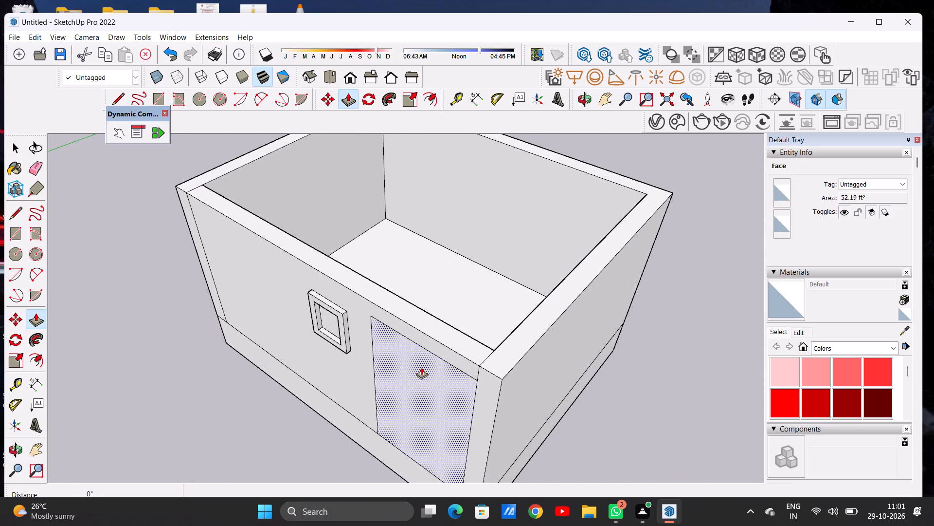
left_click(421, 367)
left_click(451, 330)
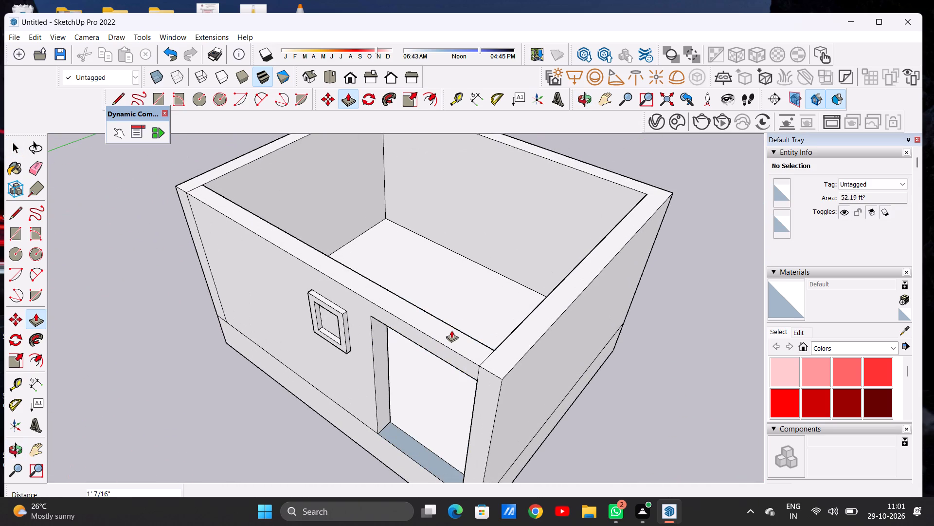
key("space")
Erase the vertical line on the front wall near the end farthest from the door.
scroll(462, 392, "down", 12)
middle_click_drag(438, 394, 547, 279)
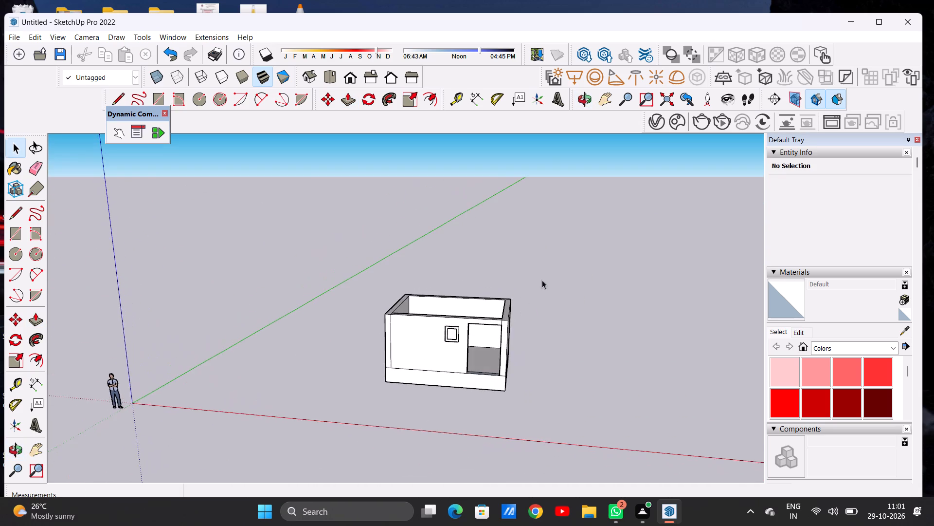
scroll(512, 328, "up", 8)
middle_click_drag(469, 353, 500, 314)
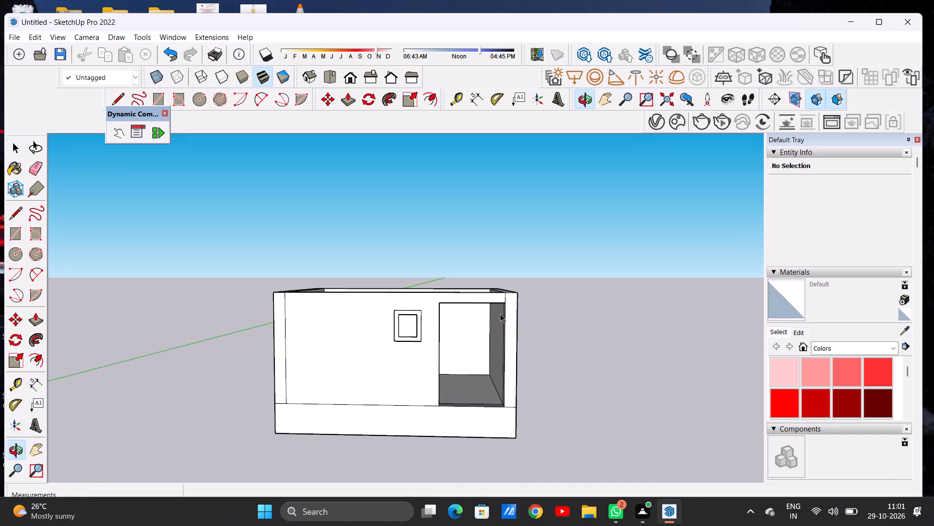
scroll(378, 413, "down", 6)
scroll(415, 425, "up", 4)
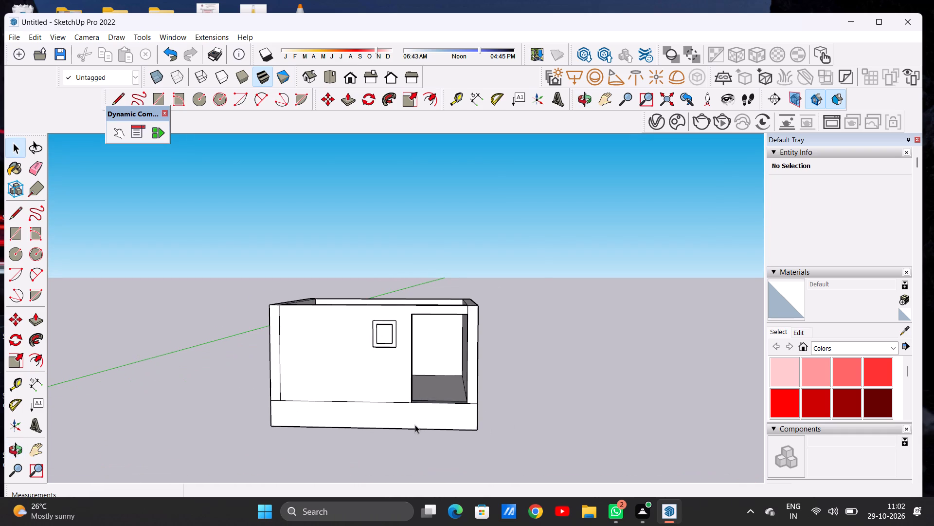
scroll(332, 339, "up", 4)
middle_click_drag(344, 385, 371, 380)
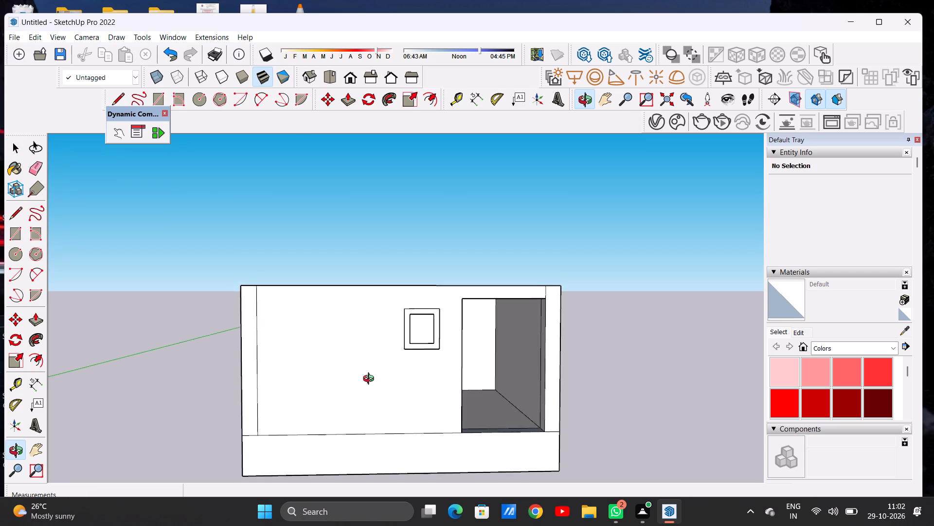
middle_click_drag(371, 380, 344, 376)
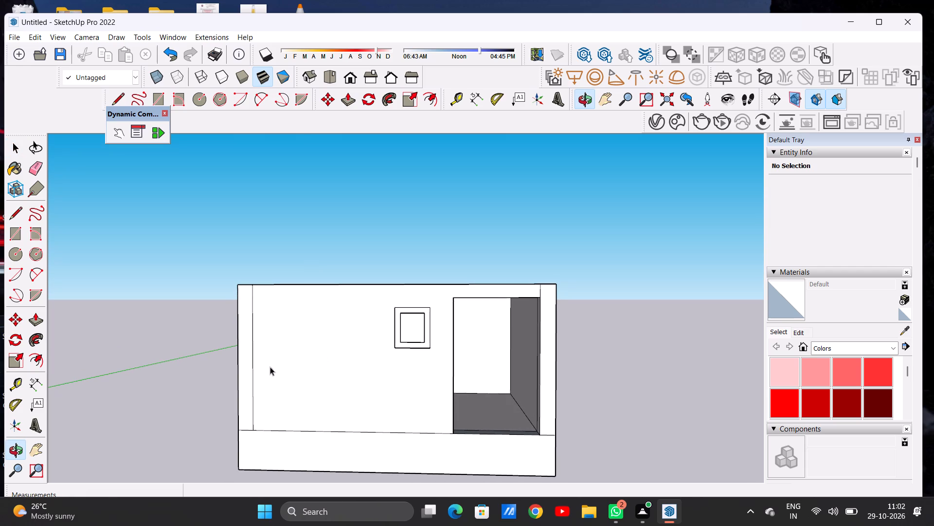
scroll(262, 394, "up", 2)
key("e")
left_click(254, 399)
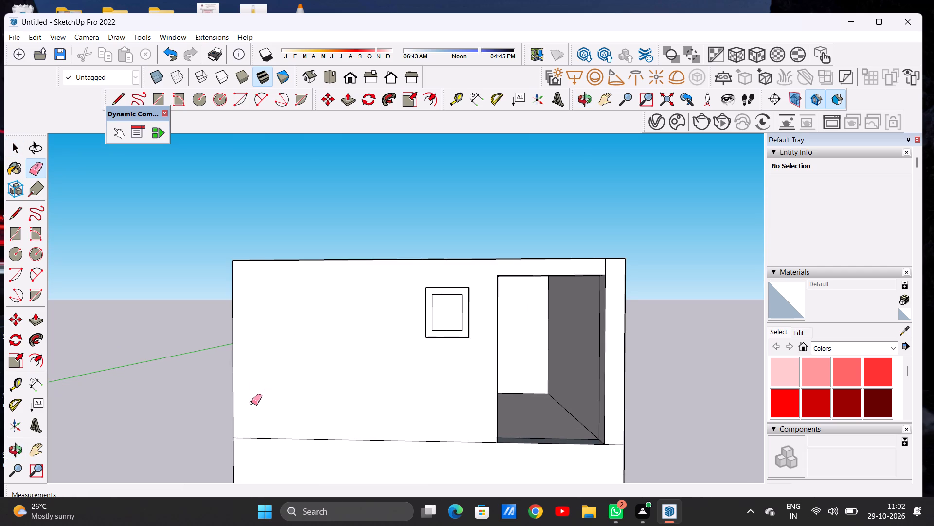
key("space")
Pull the outer face of the end wall farthest from the door outward 2' 1 1/4".
scroll(341, 395, "down", 13)
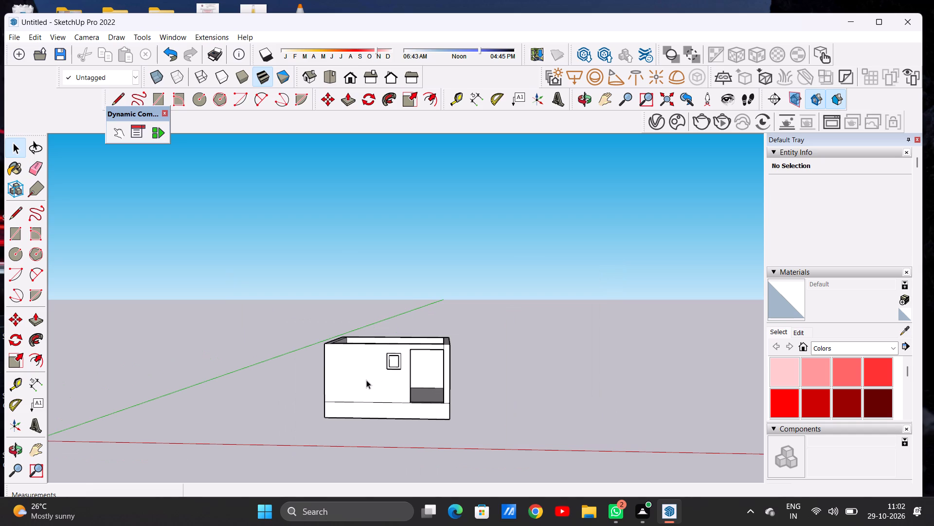
middle_click_drag(321, 384, 393, 390)
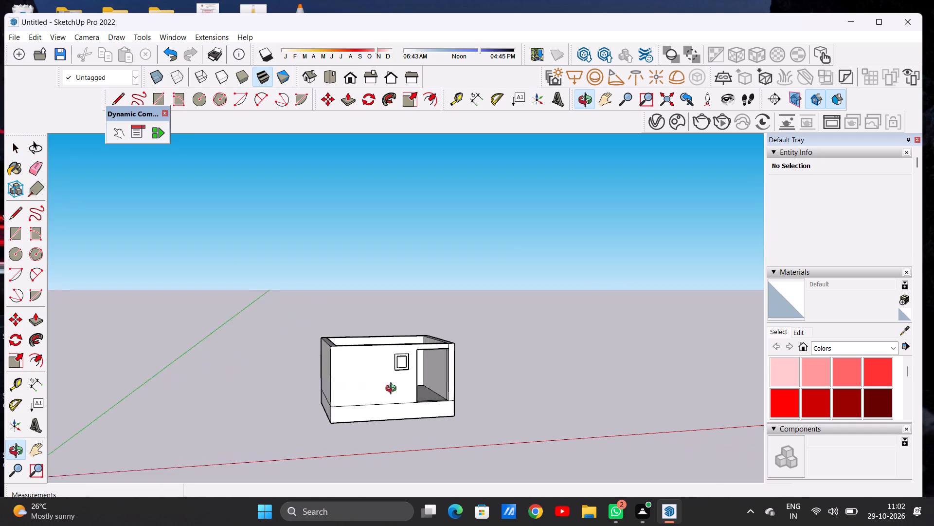
middle_click_drag(393, 390, 430, 408)
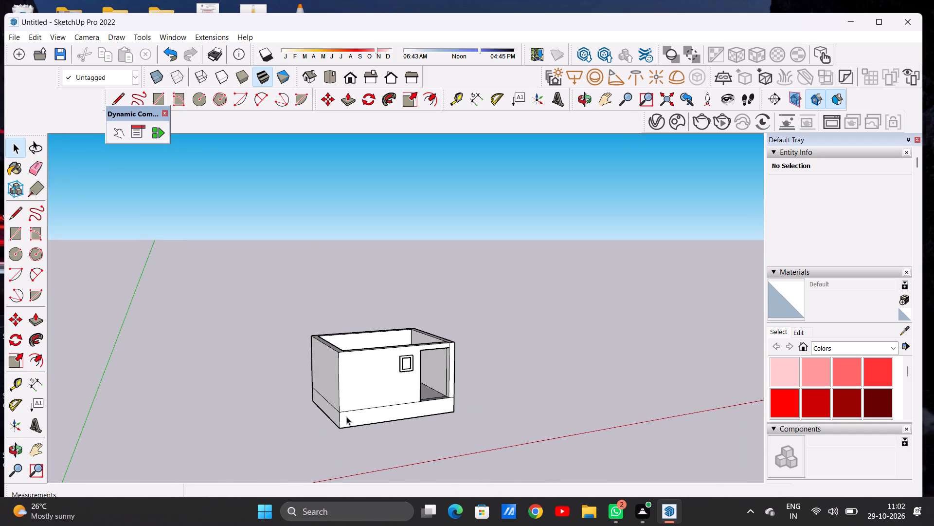
scroll(342, 413, "up", 1)
scroll(341, 412, "down", 1)
scroll(341, 412, "up", 9)
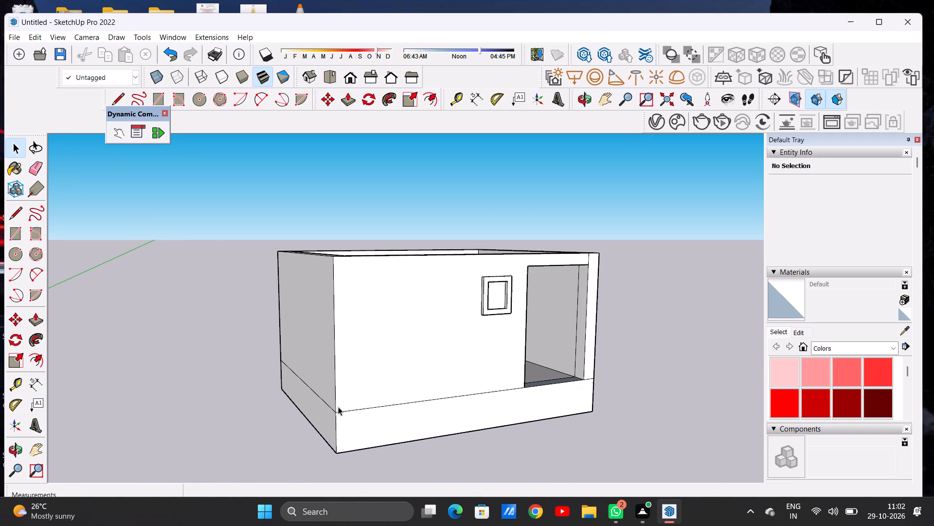
middle_click_drag(325, 394, 337, 415)
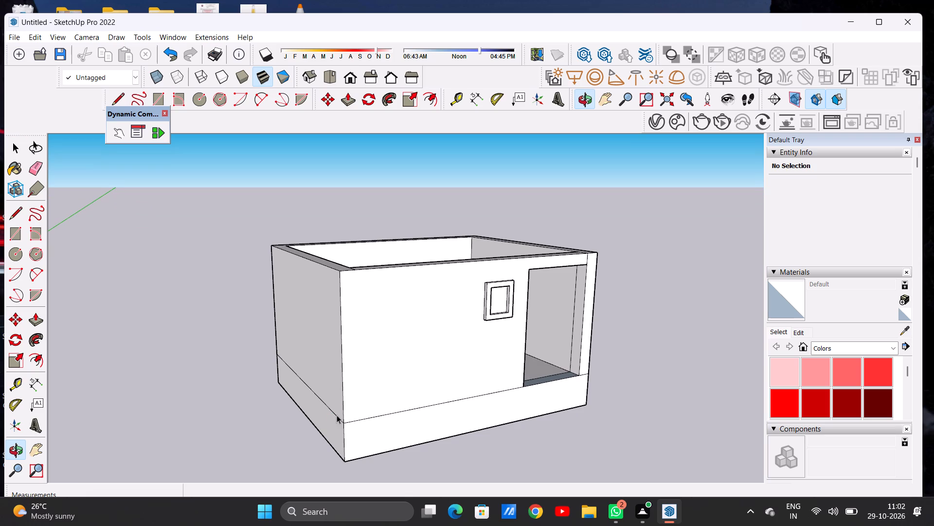
key("p")
scroll(331, 409, "up", 6)
left_click(341, 399)
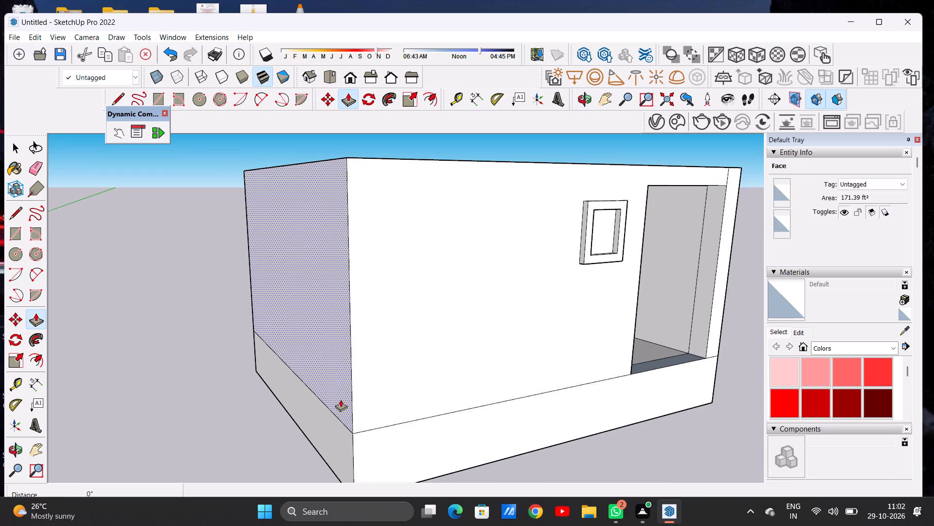
left_click(287, 409)
Pull the slab's end face below that wall outward 2' 1 1/4" so it sits flush with the extended wall.
scroll(328, 373, "down", 4)
scroll(332, 370, "up", 1)
scroll(334, 369, "down", 2)
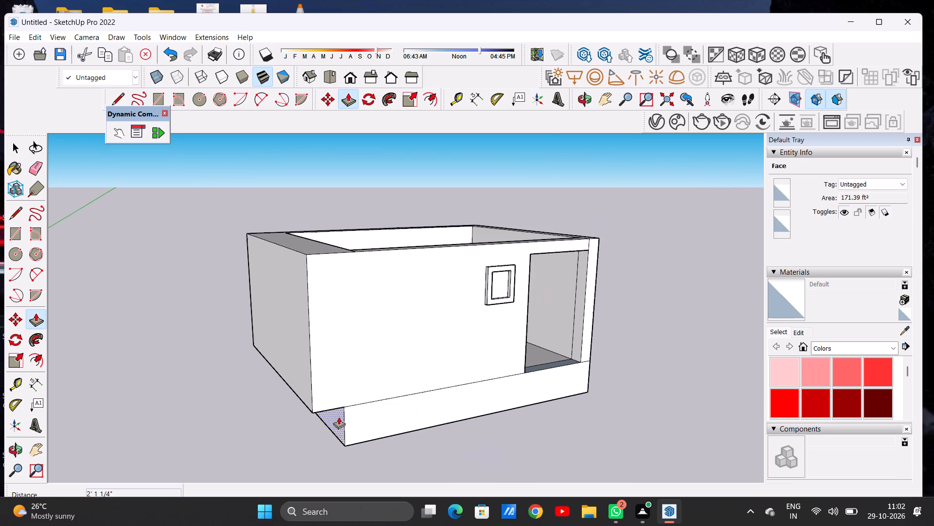
scroll(341, 422, "up", 7)
left_click(341, 422)
left_click(287, 401)
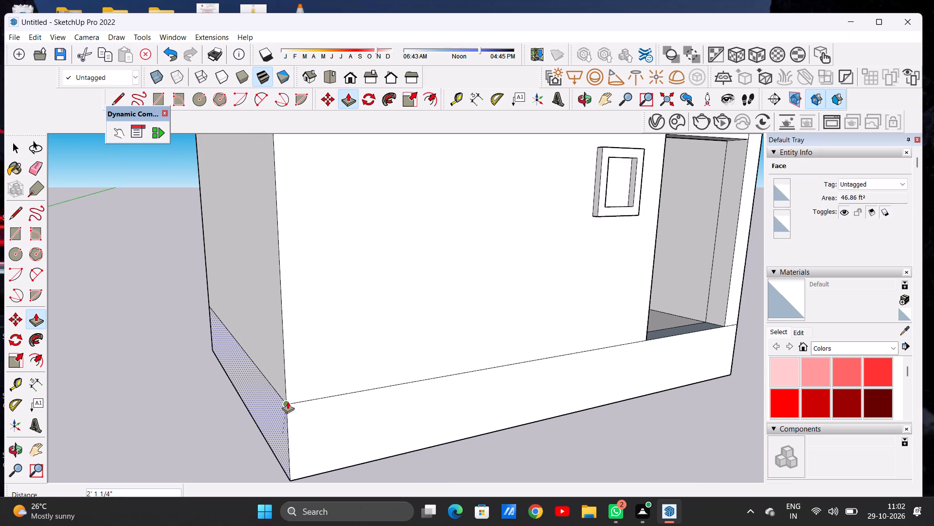
key("space")
Examine the lengthened front wall, window frame and door opening from the front.
scroll(377, 398, "down", 6)
middle_click_drag(431, 403, 306, 363)
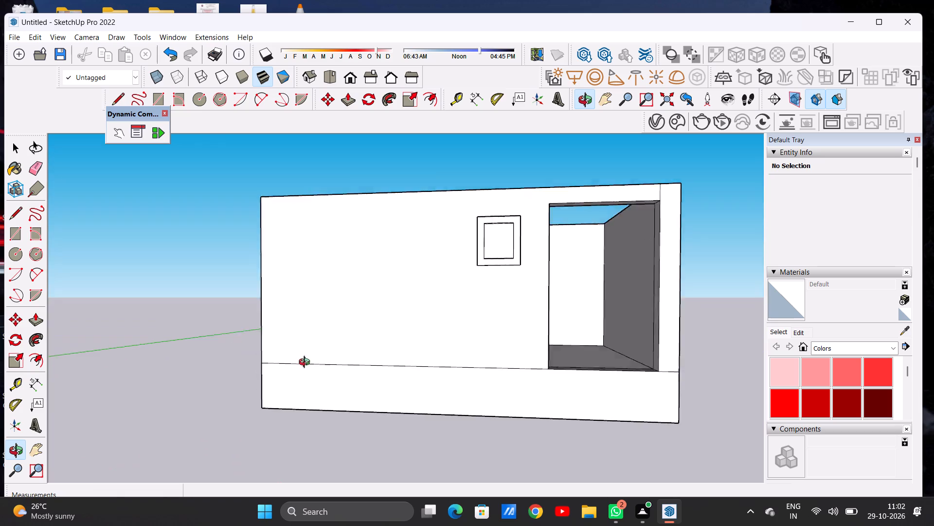
middle_click_drag(306, 363, 328, 368)
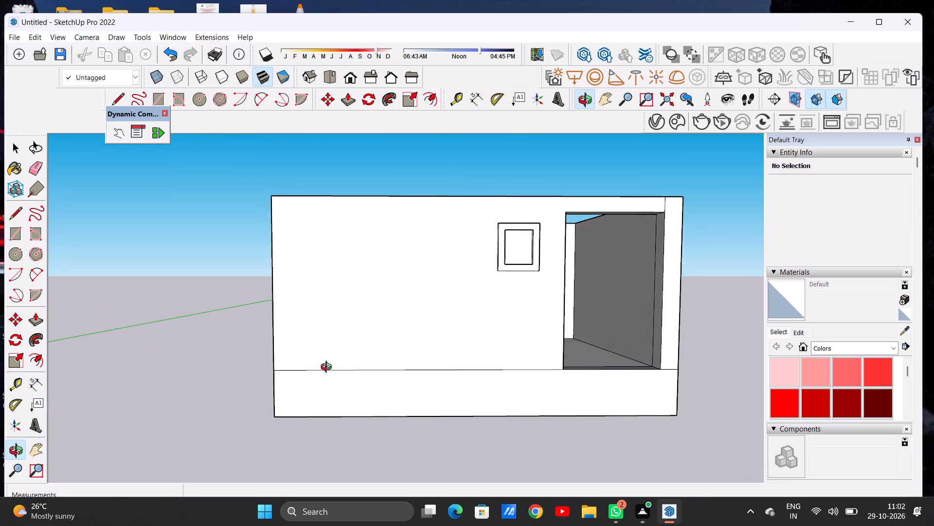
middle_click_drag(328, 368, 318, 368)
middle_click(318, 368)
scroll(309, 377, "down", 6)
middle_click_drag(342, 376, 331, 369)
scroll(431, 387, "up", 4)
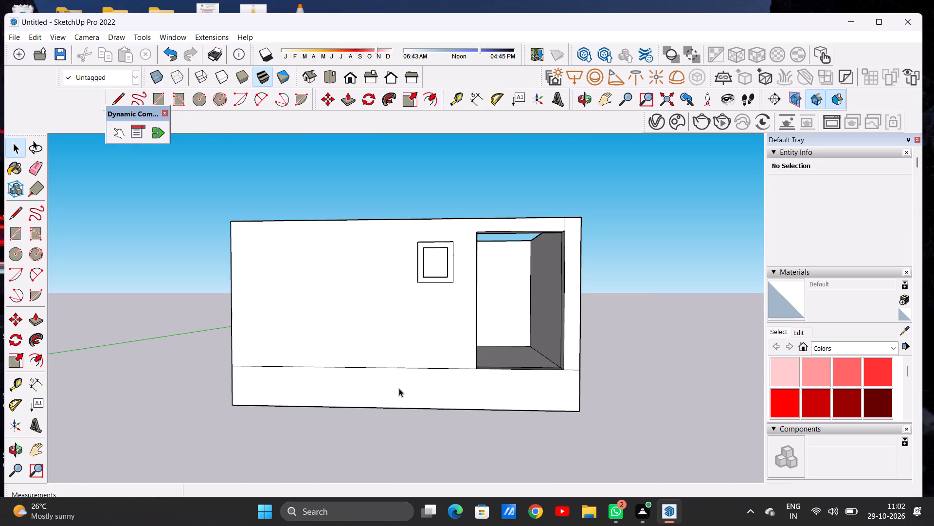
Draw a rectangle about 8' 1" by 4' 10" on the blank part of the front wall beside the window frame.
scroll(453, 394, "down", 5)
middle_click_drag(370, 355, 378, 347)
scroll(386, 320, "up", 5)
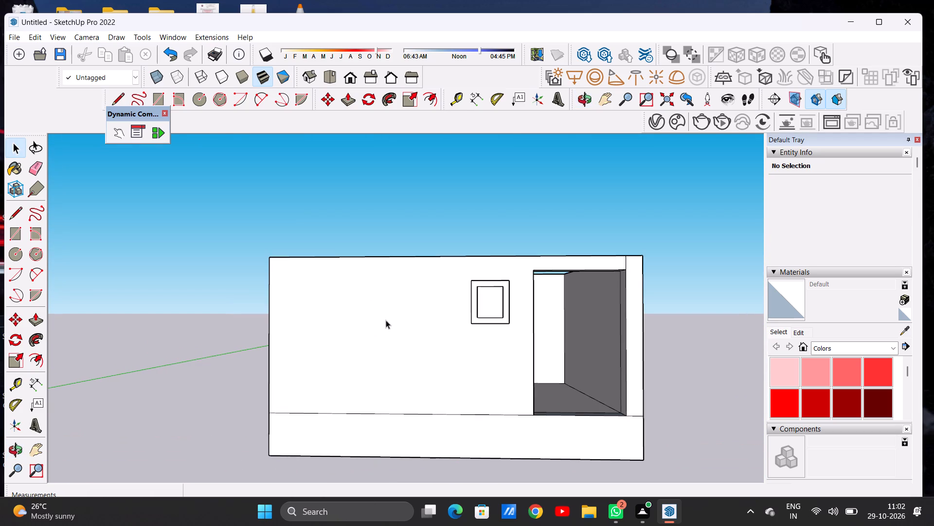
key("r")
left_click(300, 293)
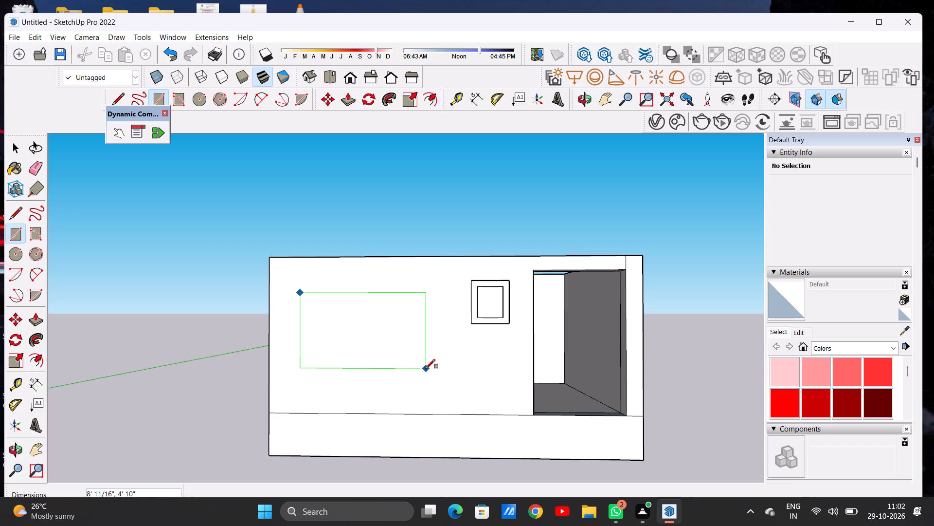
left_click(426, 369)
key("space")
Draw a 10' vertical line on the front wall between the rectangle and the window frame, from the top edge to the slab.
scroll(307, 380, "down", 5)
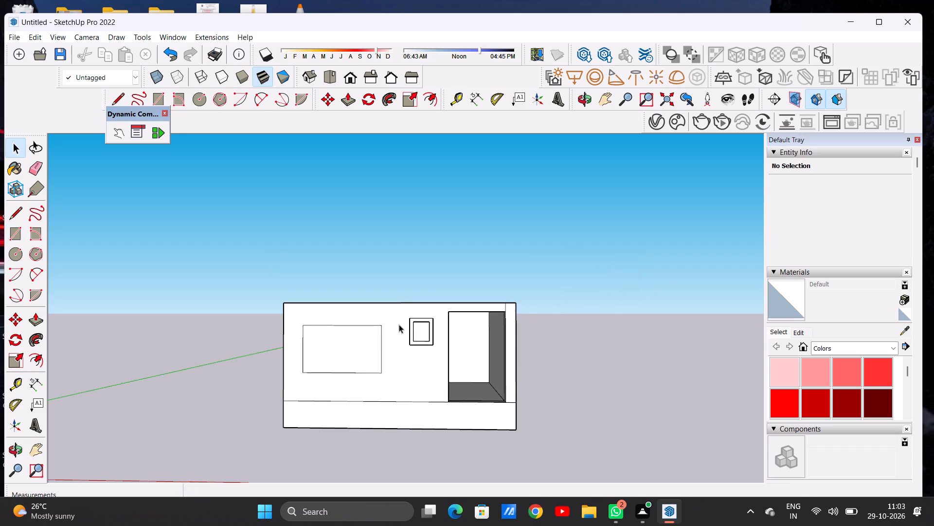
scroll(405, 321, "up", 6)
key("l")
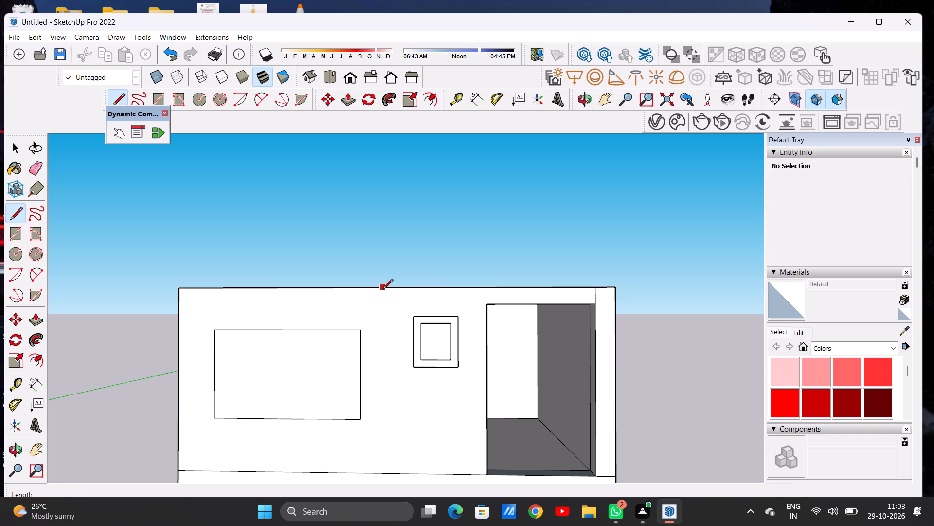
left_click(383, 289)
scroll(392, 304, "down", 11)
scroll(405, 357, "up", 7)
scroll(395, 372, "down", 1)
scroll(392, 371, "up", 5)
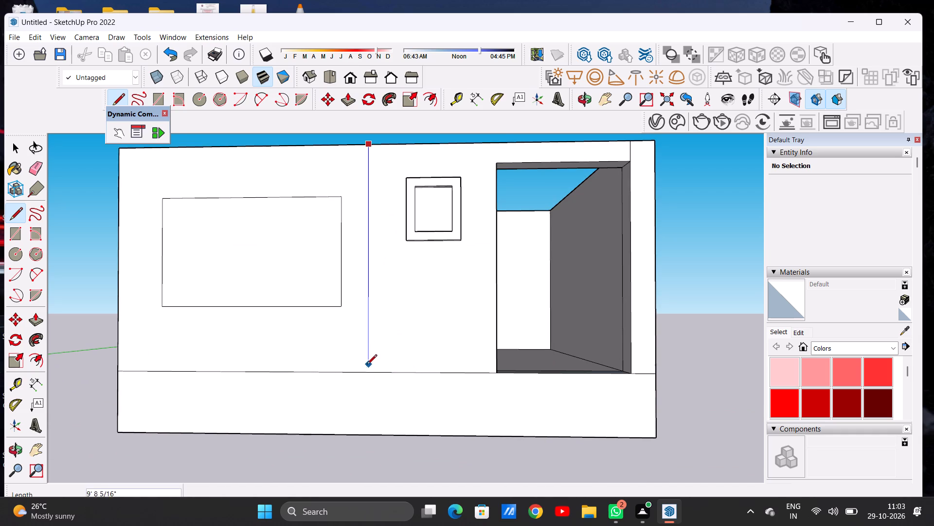
left_click(370, 371)
key("space")
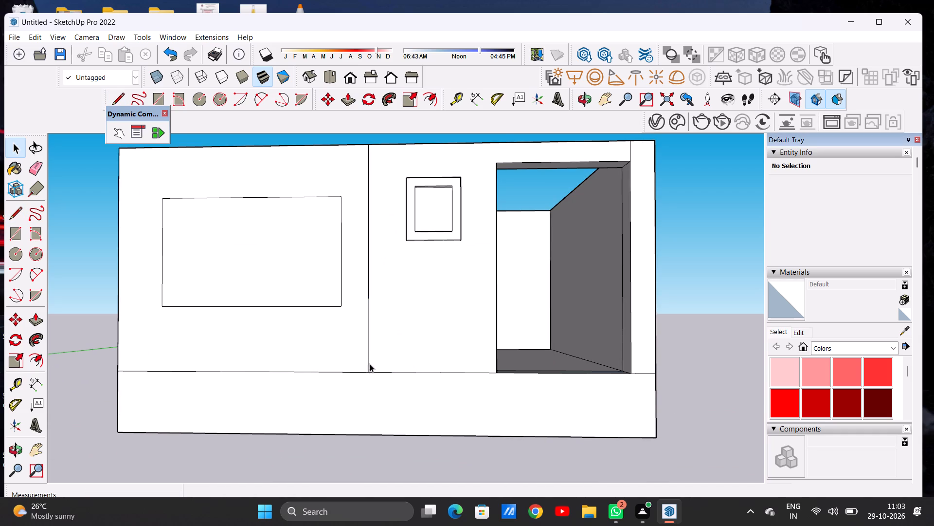
Move the vertical dividing line about 1' along the front wall towards the window frame.
left_click(367, 355)
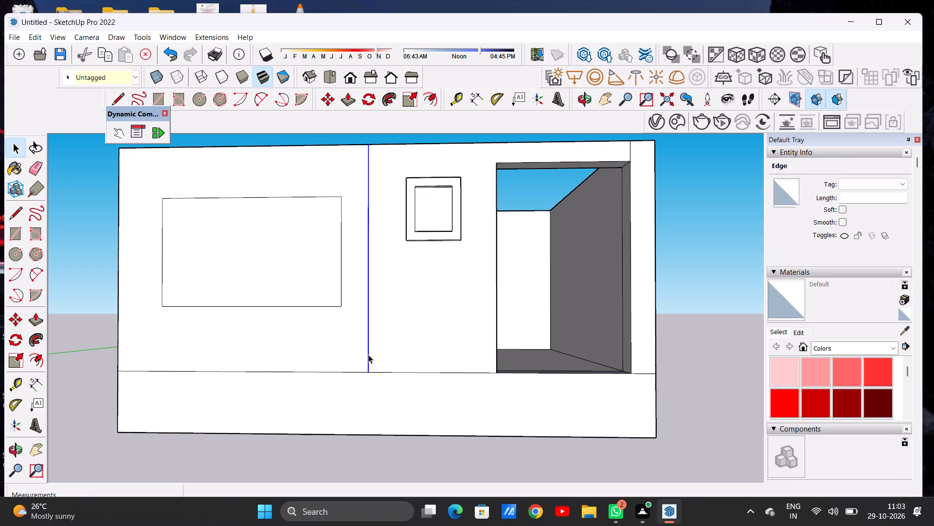
key("m")
left_click(371, 371)
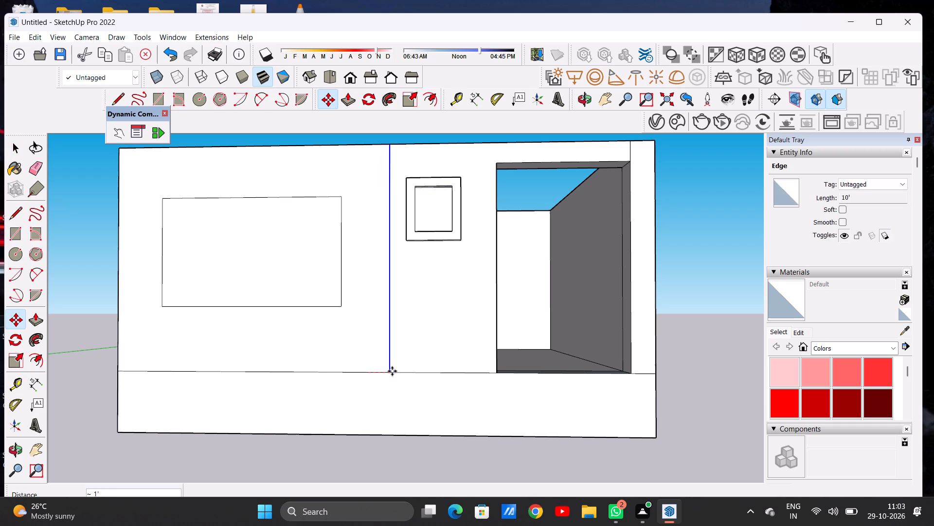
left_click(392, 371)
key("space")
scroll(393, 376, "down", 7)
left_click(619, 287)
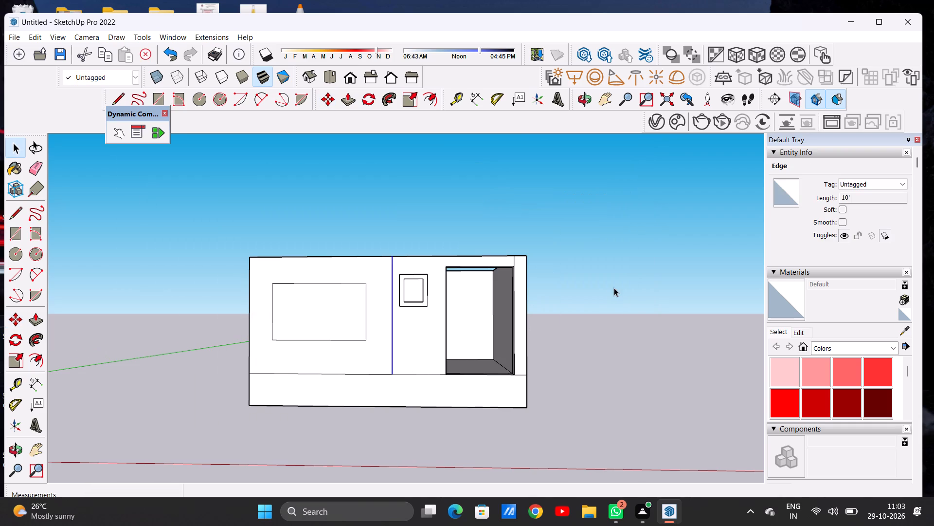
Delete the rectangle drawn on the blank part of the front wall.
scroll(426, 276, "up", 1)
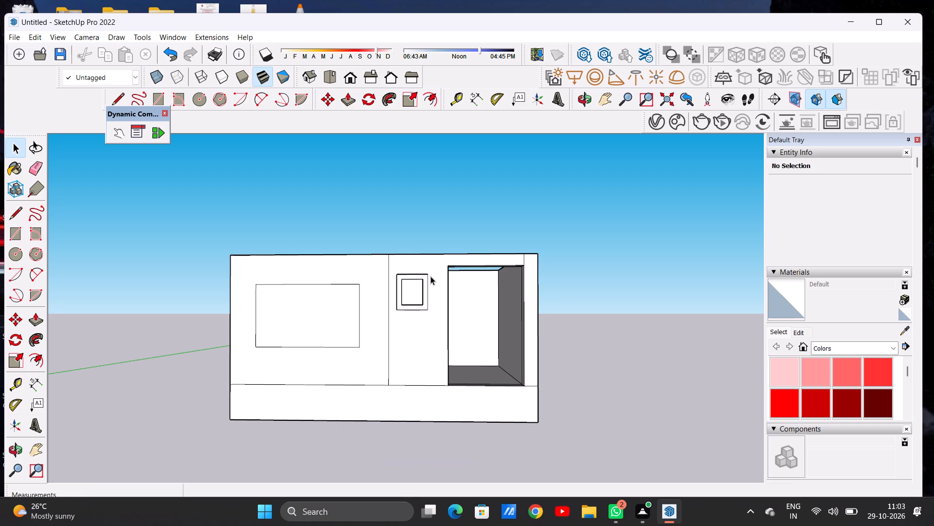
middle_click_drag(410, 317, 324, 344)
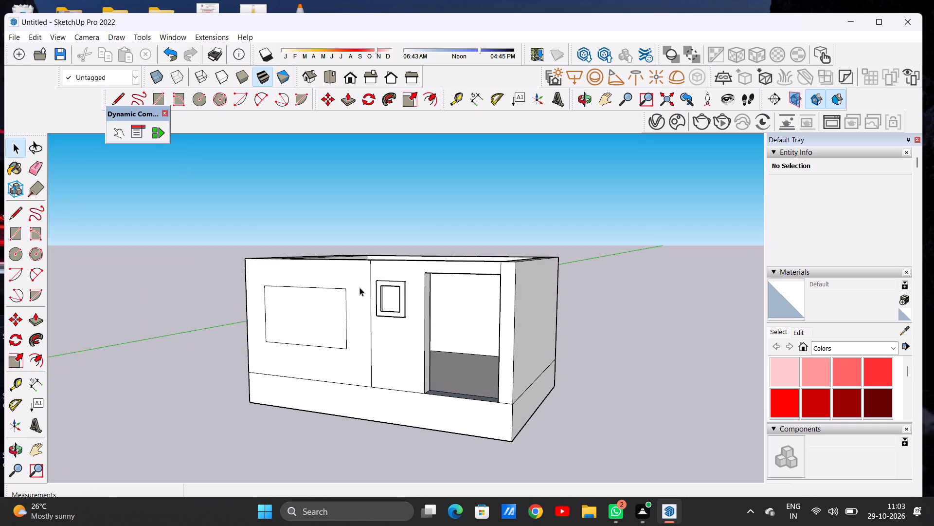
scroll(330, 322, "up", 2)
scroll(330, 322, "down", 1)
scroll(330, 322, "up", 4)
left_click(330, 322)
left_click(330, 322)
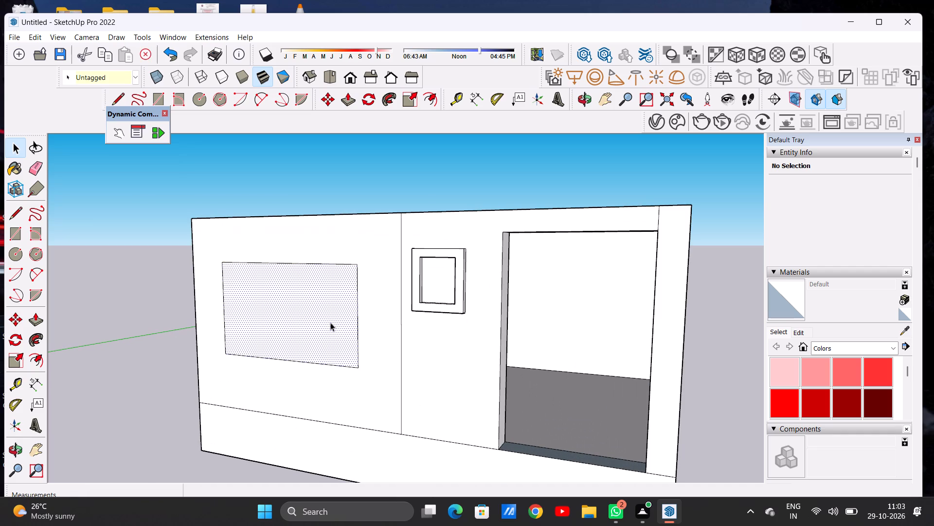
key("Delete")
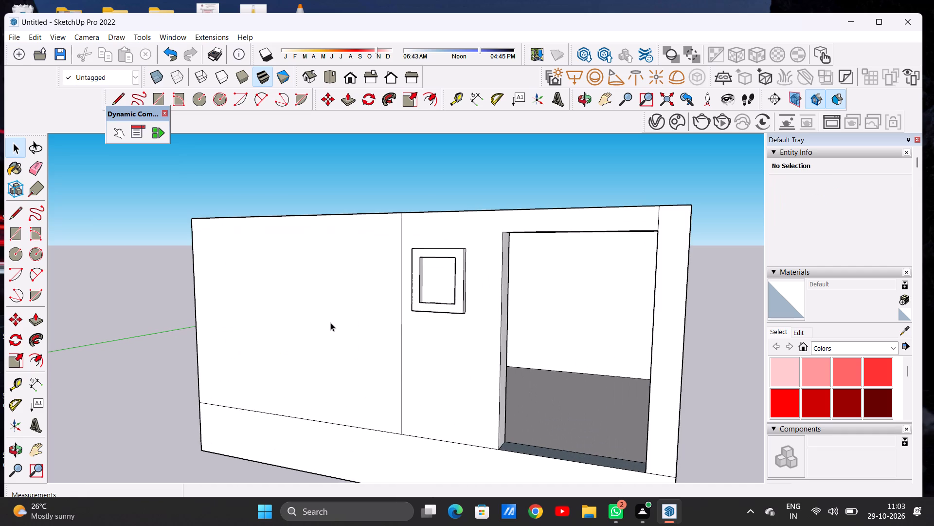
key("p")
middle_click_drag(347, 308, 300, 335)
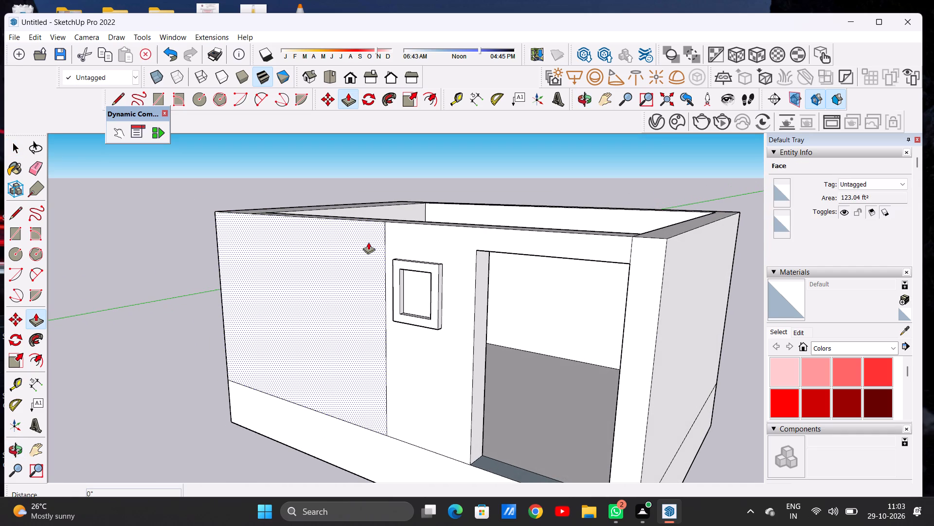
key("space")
Pull the blank front wall section on the far side of the dividing line slightly outward, so it overhangs the slab.
scroll(372, 312, "down", 5)
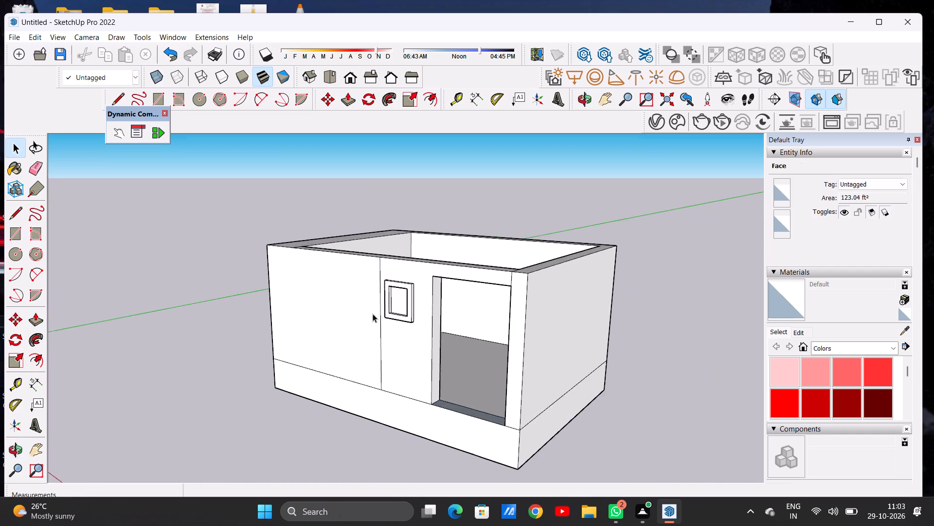
scroll(373, 314, "down", 3)
middle_click_drag(371, 324, 415, 308)
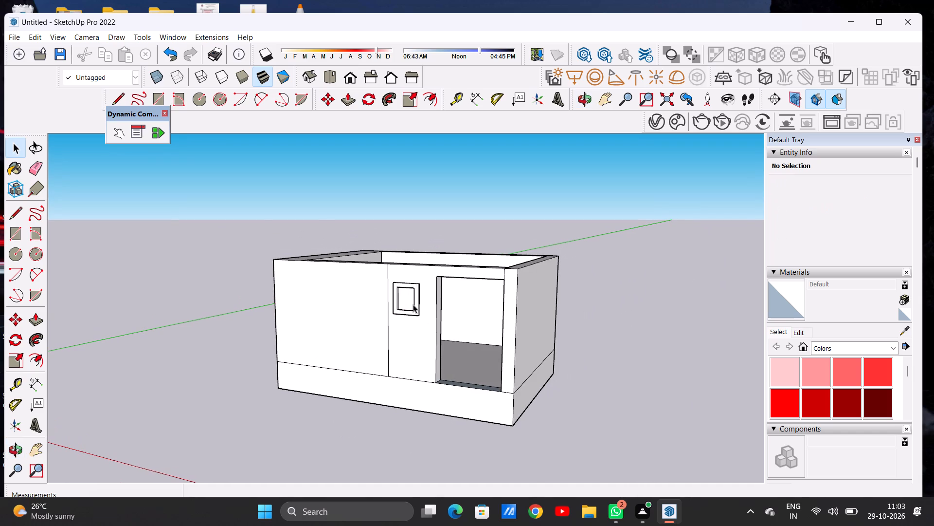
middle_click_drag(391, 305, 328, 324)
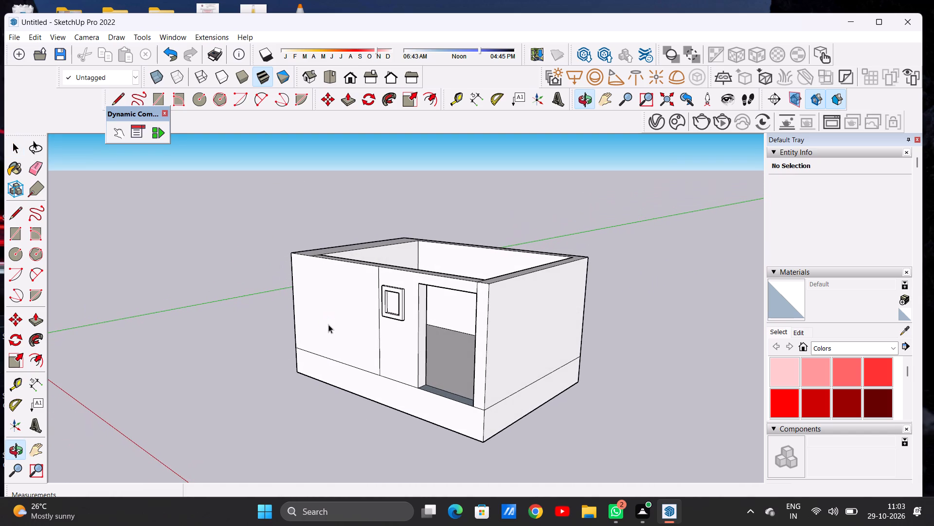
scroll(341, 329, "down", 3)
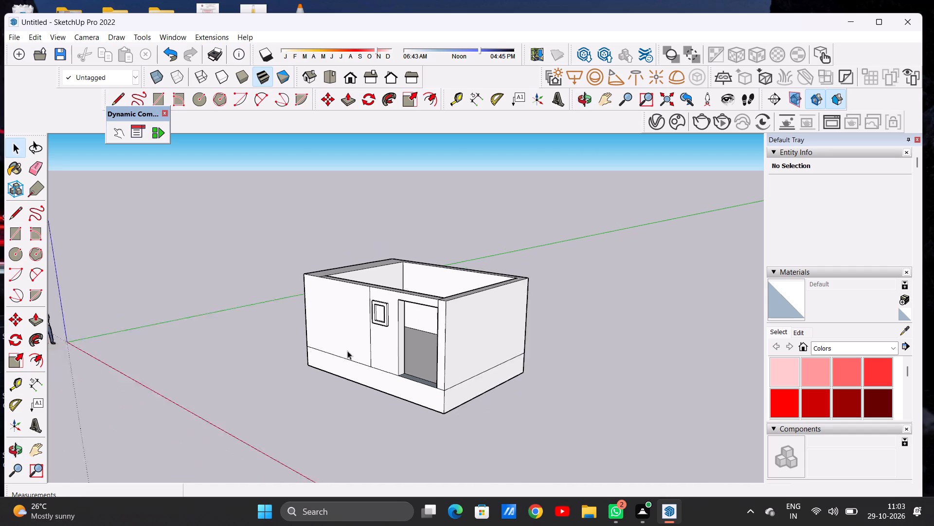
scroll(347, 351, "down", 1)
middle_click_drag(336, 350, 450, 328)
scroll(406, 336, "up", 5)
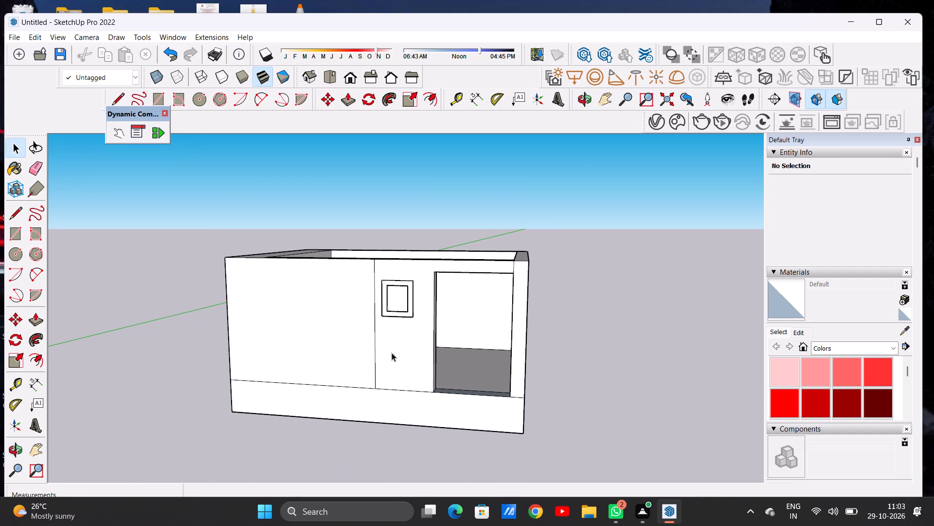
middle_click_drag(325, 358, 245, 363)
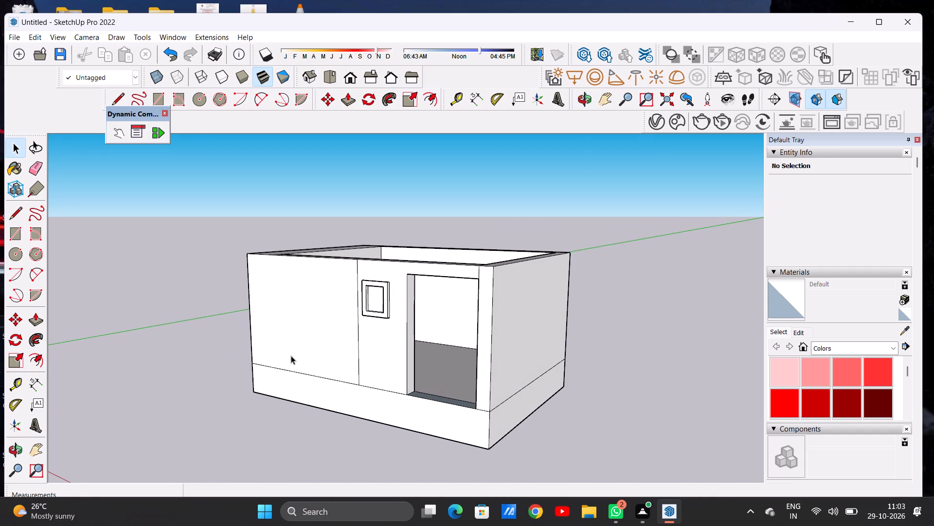
key("p")
middle_click_drag(328, 348, 282, 364)
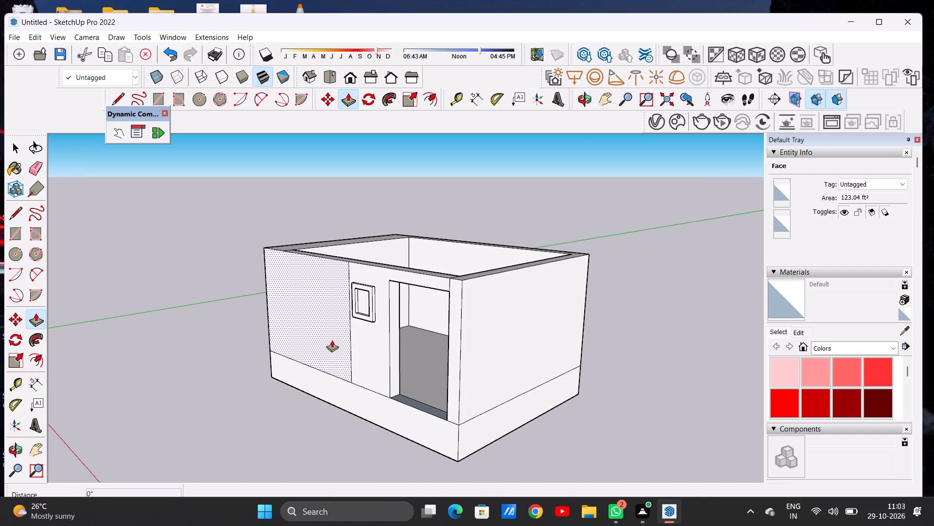
left_click(332, 340)
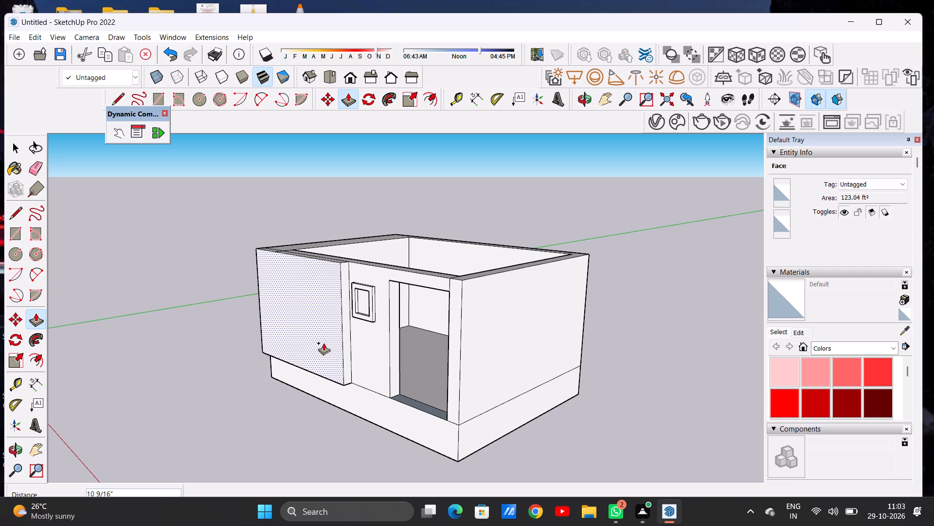
left_click(327, 343)
key("space")
Examine the projecting wall section and the slab's front face below it from the front.
scroll(373, 332, "down", 7)
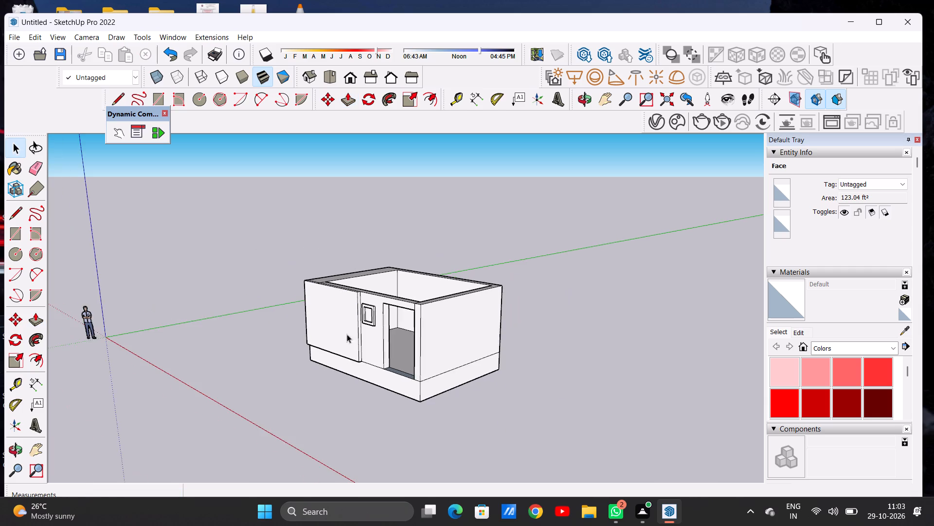
middle_click_drag(338, 336, 517, 306)
scroll(407, 345, "up", 8)
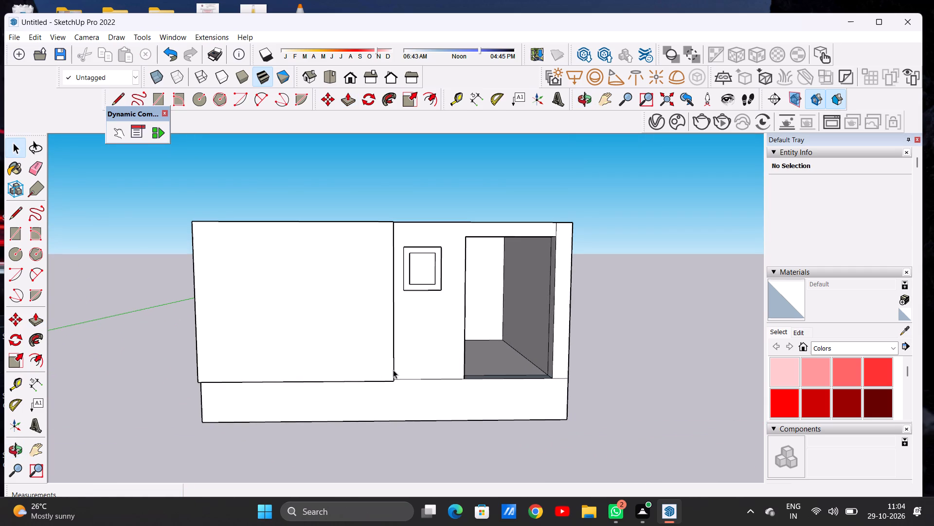
scroll(395, 368, "down", 3)
middle_click_drag(403, 386, 389, 374)
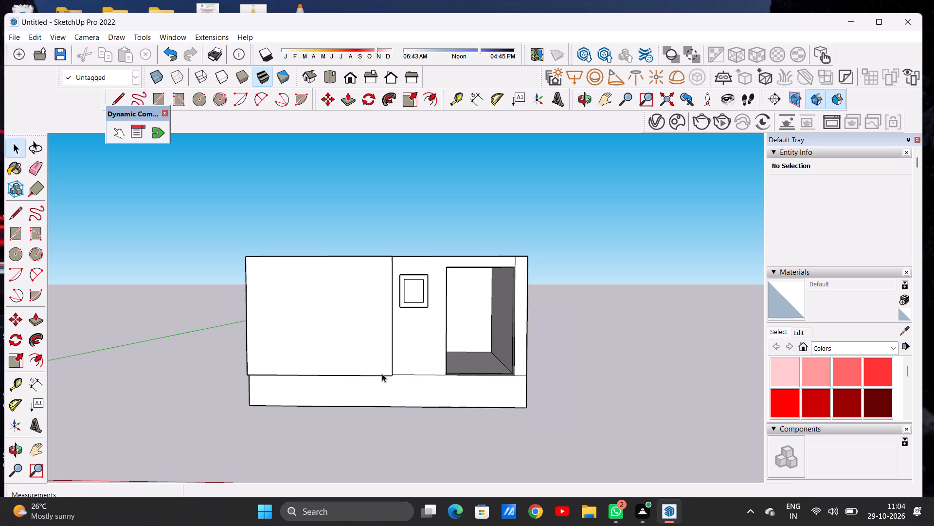
scroll(324, 389, "down", 2)
scroll(439, 389, "up", 7)
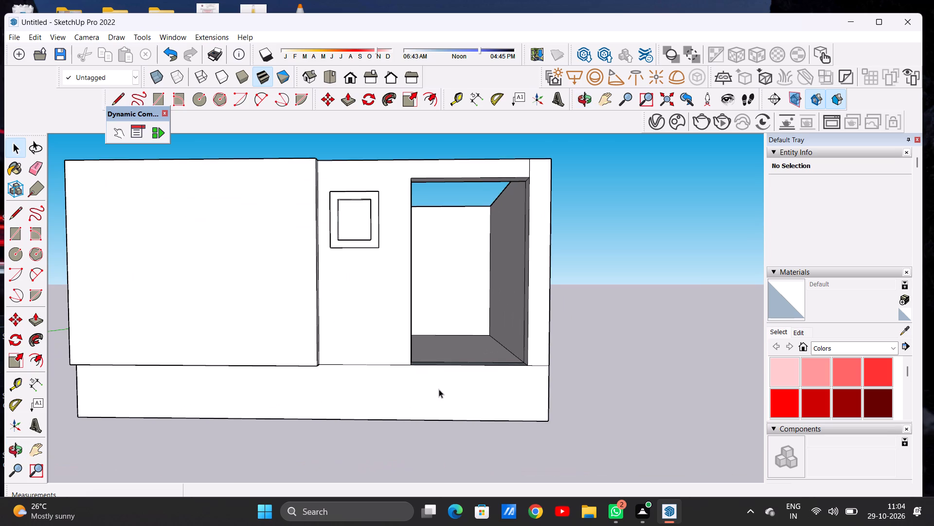
scroll(383, 387, "down", 5)
scroll(284, 390, "up", 7)
middle_click_drag(287, 396, 286, 353)
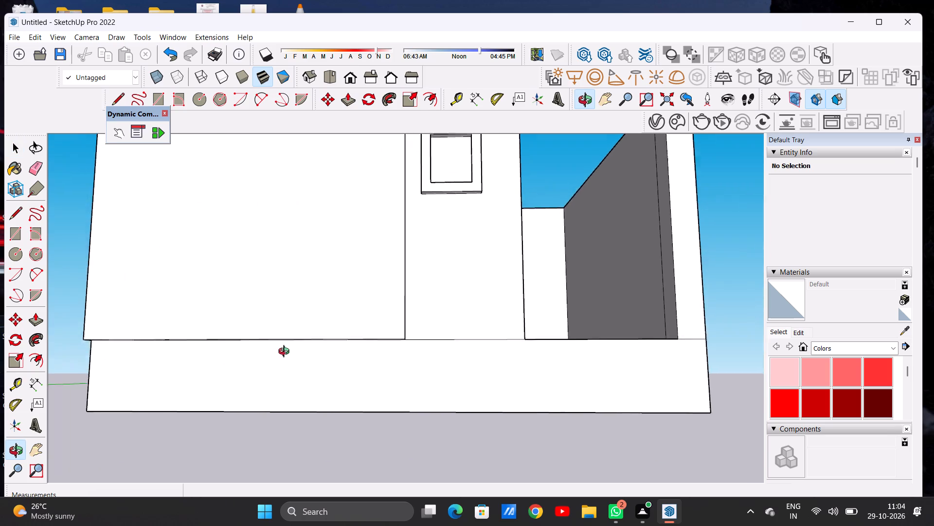
middle_click_drag(286, 353, 275, 409)
scroll(271, 410, "down", 3)
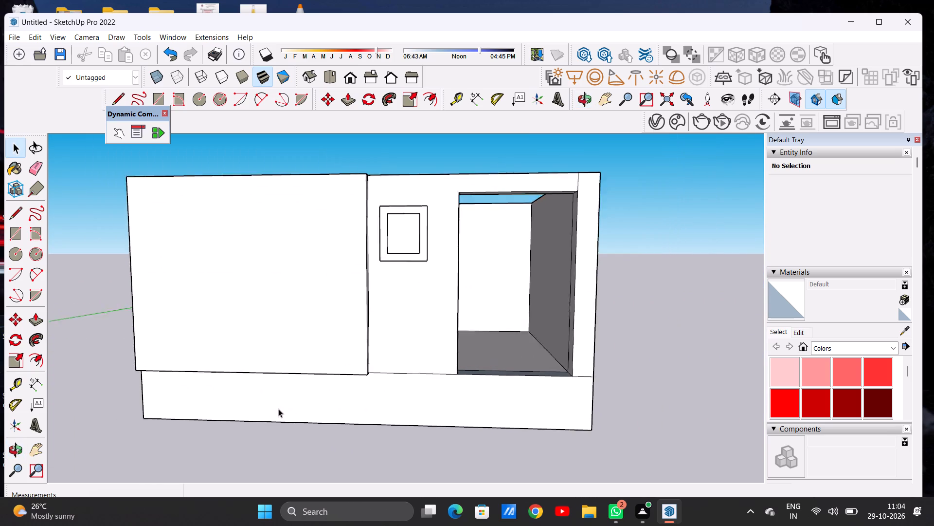
scroll(278, 409, "down", 3)
scroll(324, 406, "down", 2)
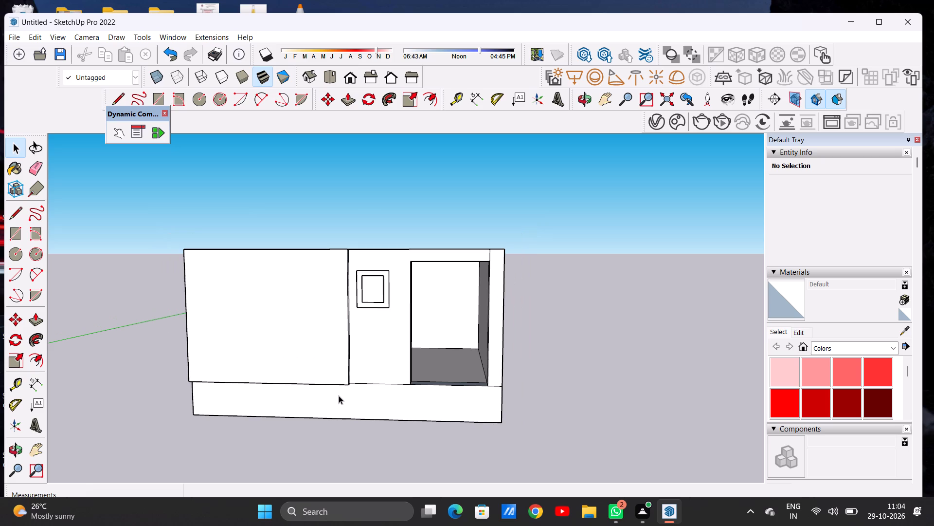
Draw a vertical line about 2' 9" long on the slab's front face, from the door opening's window-side bottom corner to the base edge.
key("l")
scroll(399, 398, "up", 5)
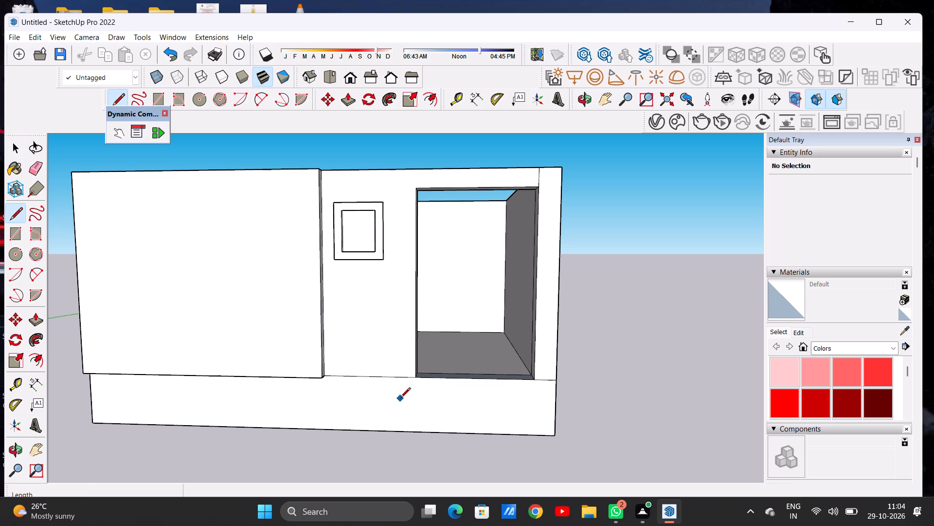
left_click(419, 379)
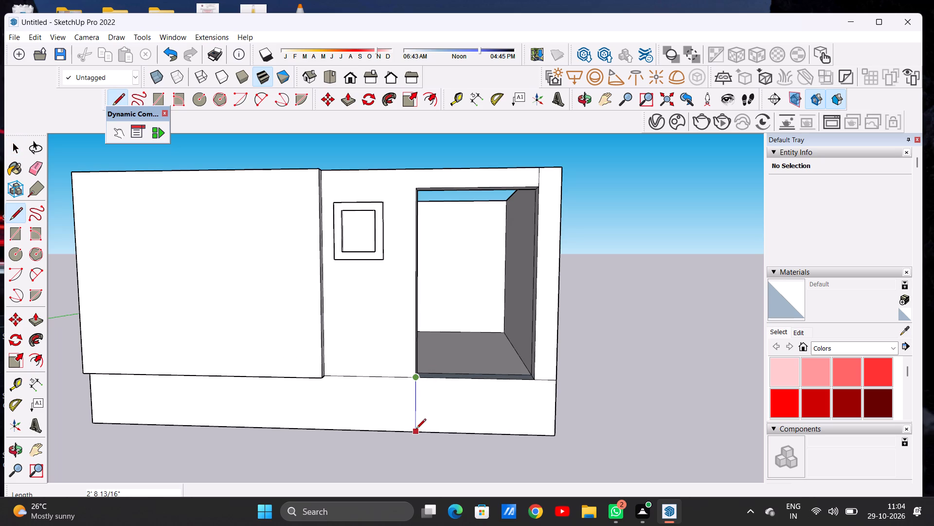
left_click(416, 430)
key("space")
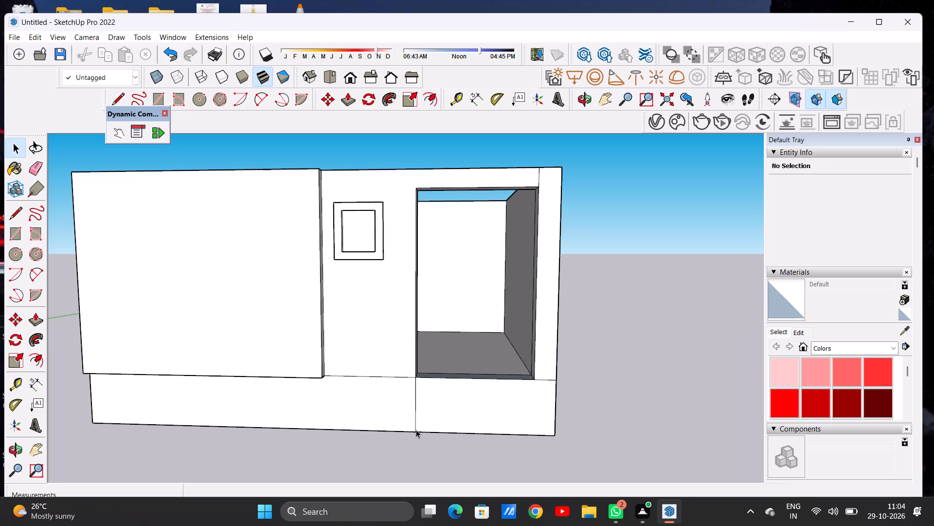
Draw a rectangle about 6' 9" by 5' on the ground, extending outward from the slab's base edge below the door opening.
scroll(406, 416, "down", 3)
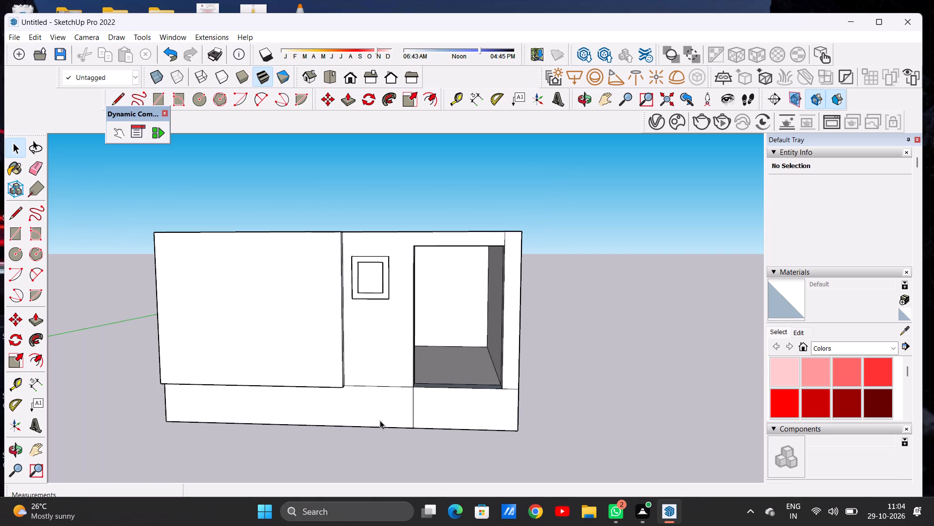
middle_click_drag(378, 420, 369, 396)
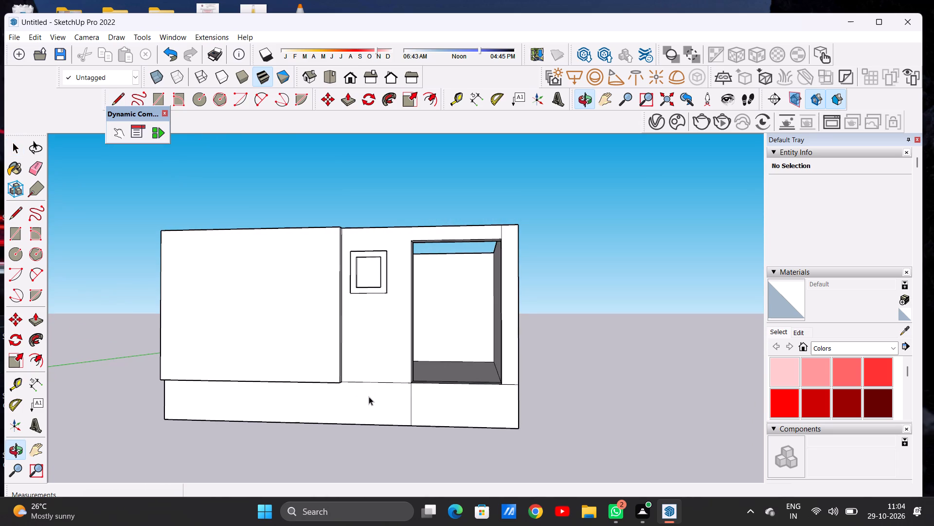
scroll(364, 397, "down", 2)
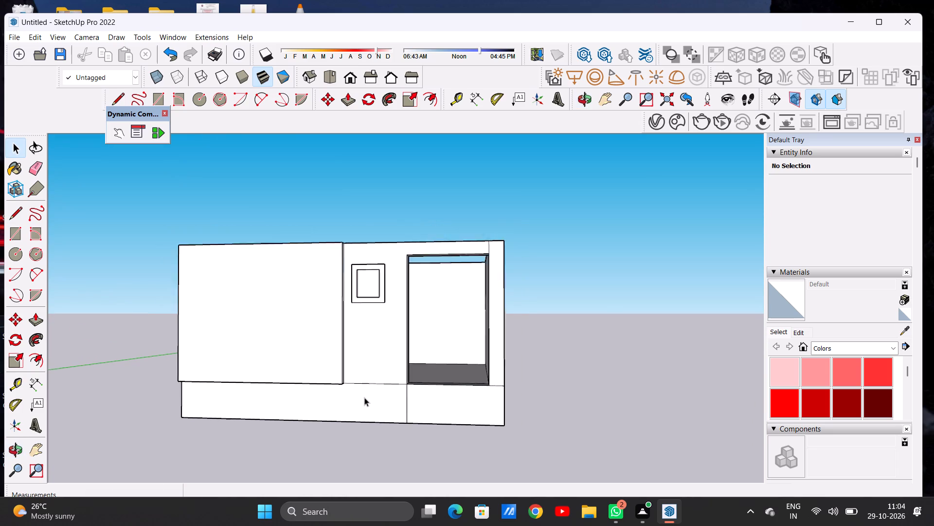
scroll(364, 397, "down", 5)
scroll(396, 417, "up", 4)
middle_click_drag(412, 414, 405, 447)
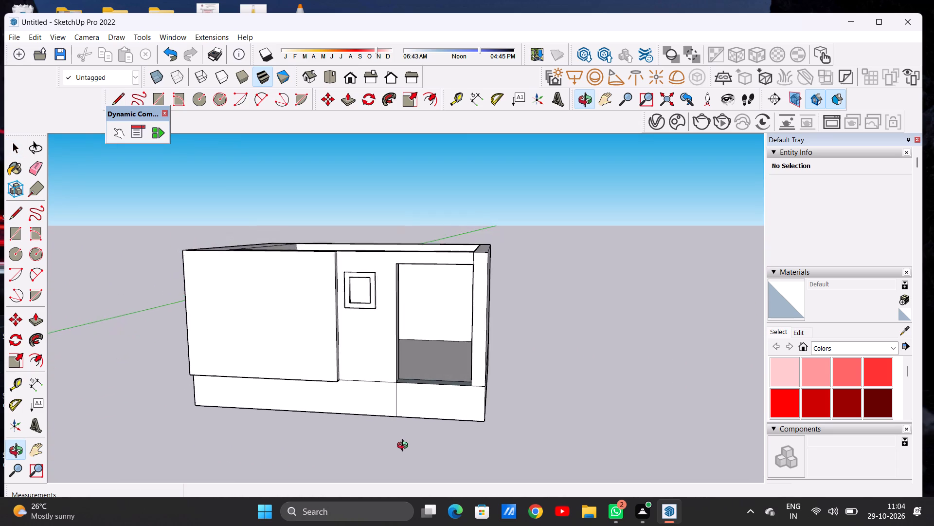
middle_click_drag(405, 447, 412, 433)
key("r")
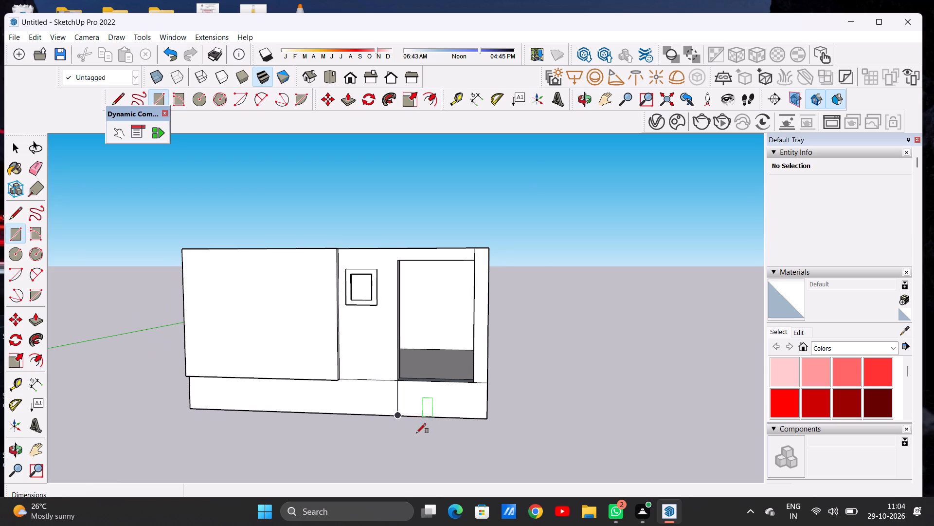
scroll(412, 434, "up", 6)
middle_click_drag(410, 418, 403, 473)
scroll(403, 473, "up", 1)
scroll(429, 383, "down", 5)
scroll(431, 380, "up", 1)
scroll(431, 378, "down", 3)
scroll(434, 372, "up", 1)
scroll(439, 358, "down", 7)
middle_click_drag(424, 397, 424, 406)
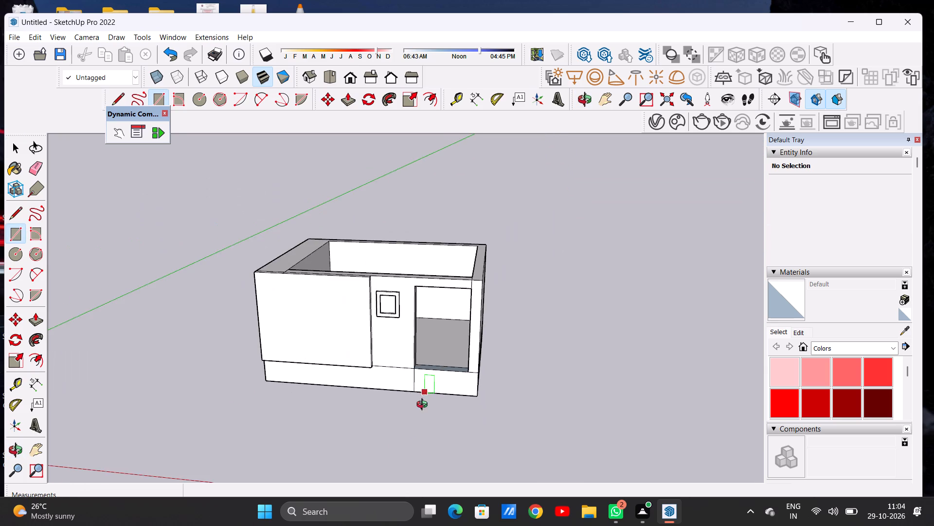
middle_click_drag(424, 406, 443, 430)
scroll(435, 408, "up", 8)
scroll(435, 408, "down", 1)
scroll(435, 408, "up", 2)
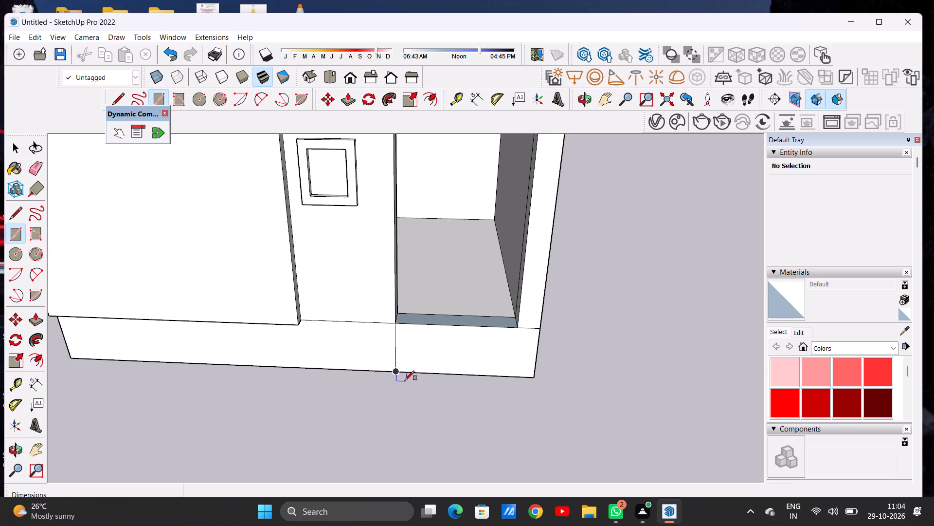
left_click(395, 372)
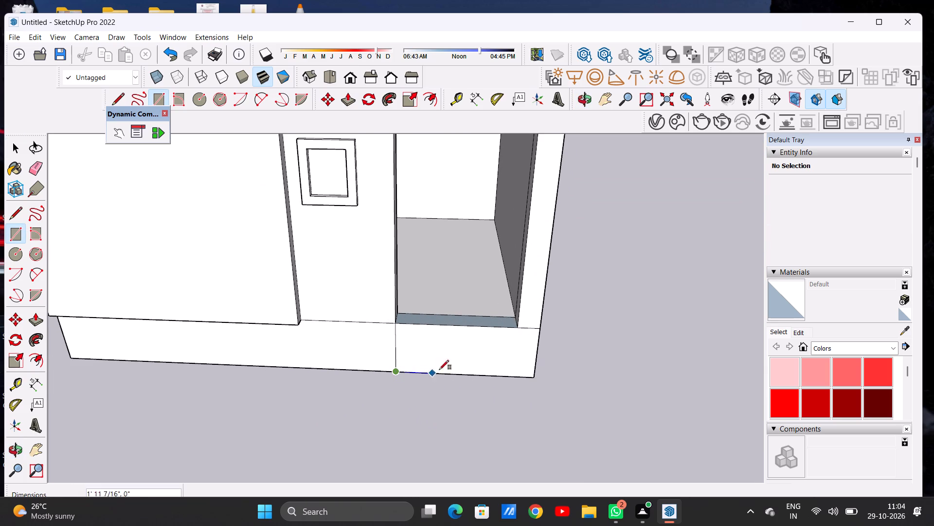
left_click(533, 378)
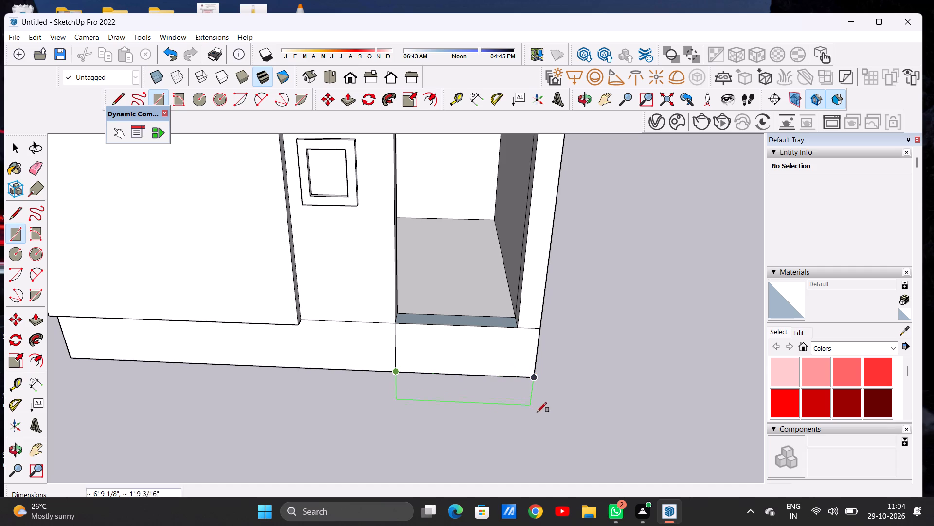
left_click(553, 447)
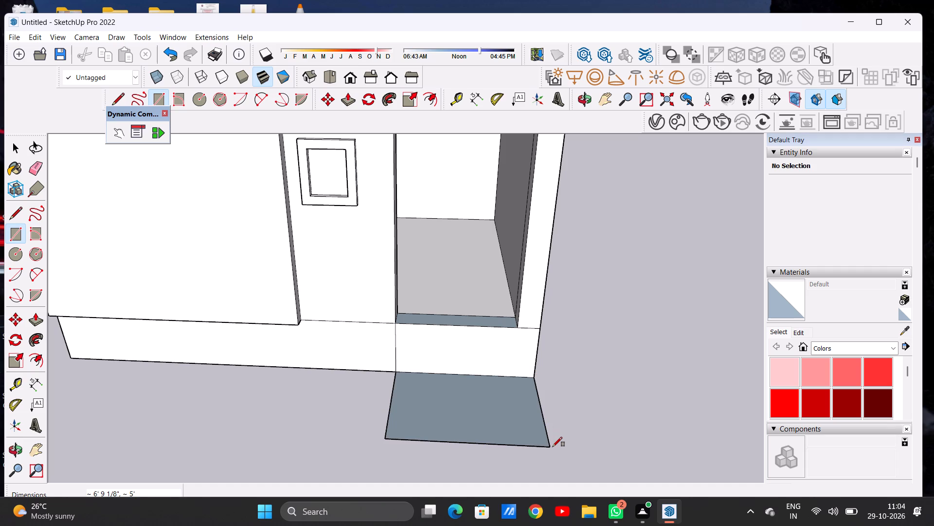
key("space")
Draw a line across the ground rectangle, parallel to and a short distance inside its outer edge.
scroll(418, 408, "down", 10)
scroll(462, 414, "up", 6)
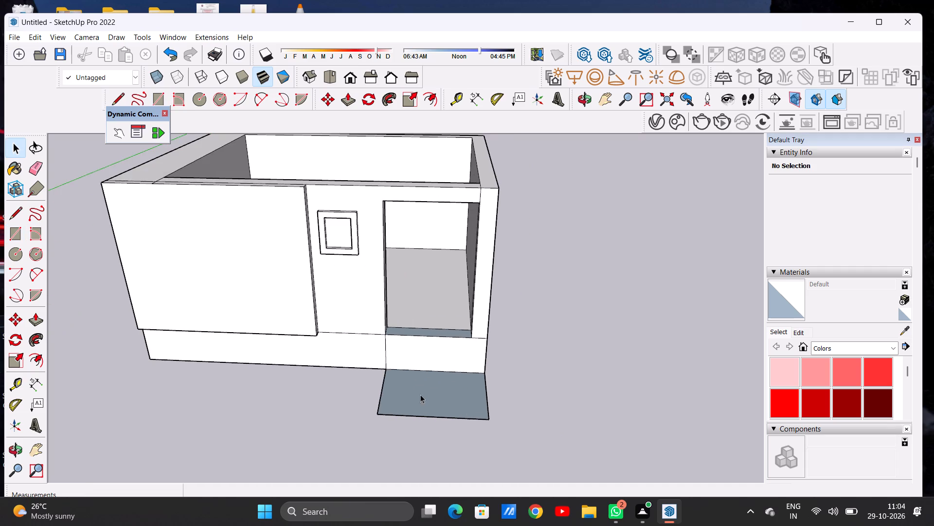
middle_click_drag(420, 394, 421, 453)
scroll(436, 385, "up", 6)
middle_click_drag(416, 373, 427, 448)
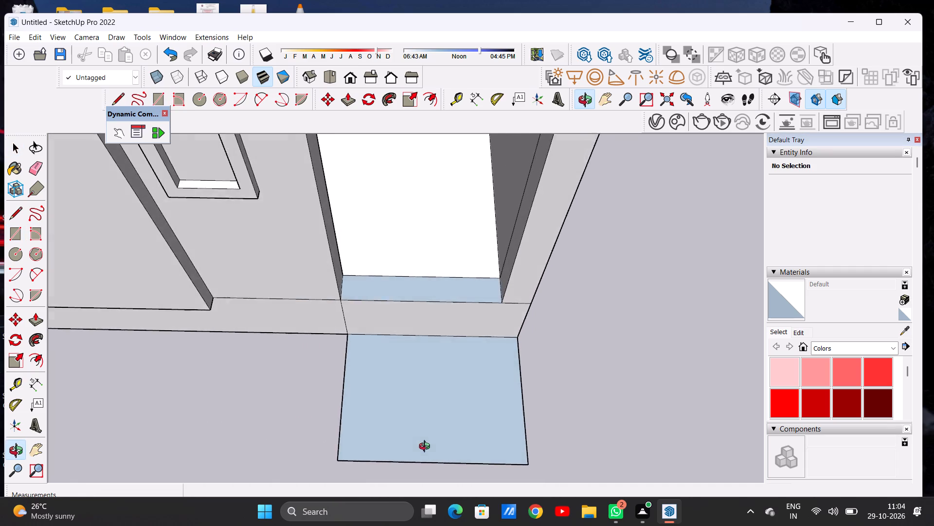
middle_click_drag(427, 448, 428, 455)
scroll(394, 394, "down", 6)
scroll(407, 410, "up", 5)
key("l")
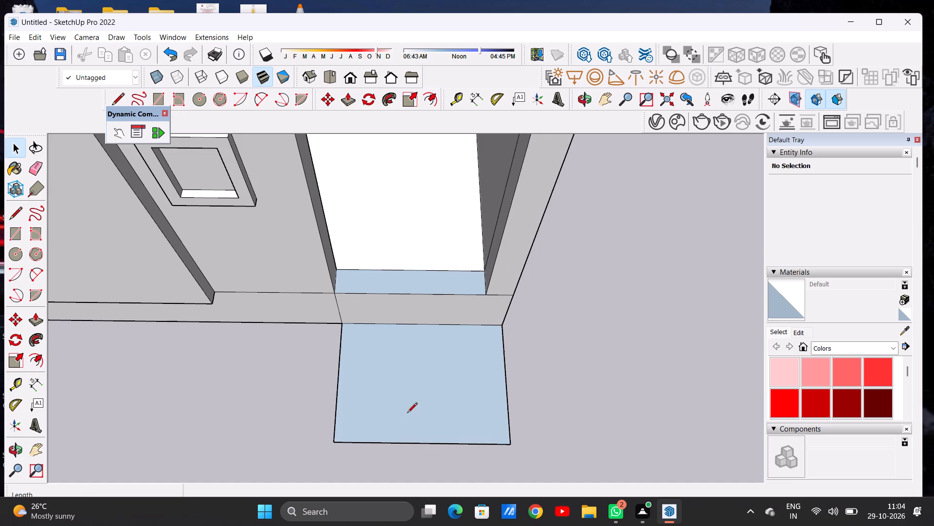
left_click(337, 424)
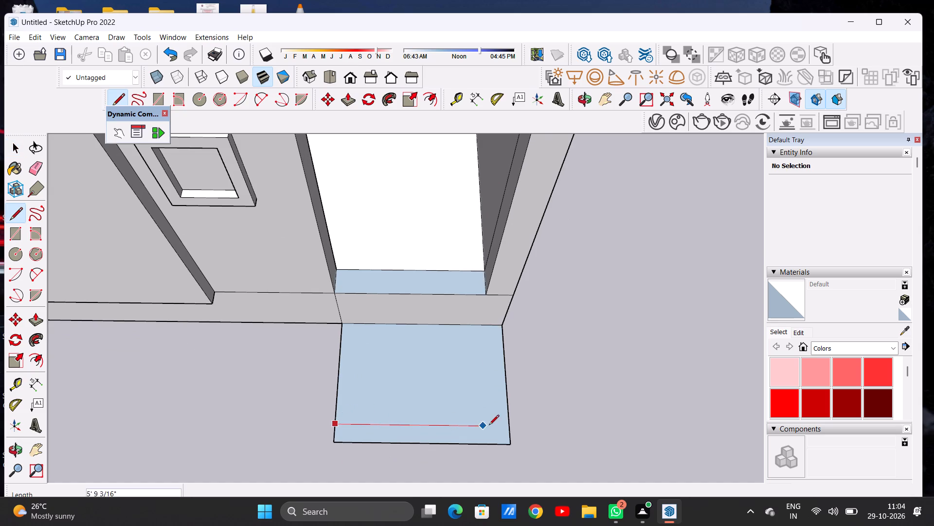
left_click(507, 426)
key("space")
Erase the edges of the narrow outer strip beyond the line, shortening the ground rectangle.
type("E")
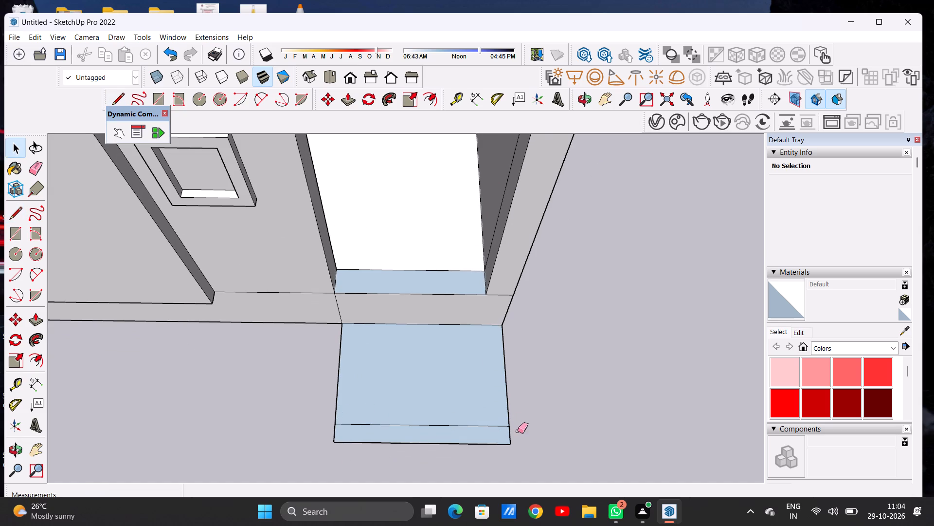
left_click_drag(518, 432, 506, 443)
left_click_drag(401, 439, 400, 445)
scroll(336, 439, "up", 4)
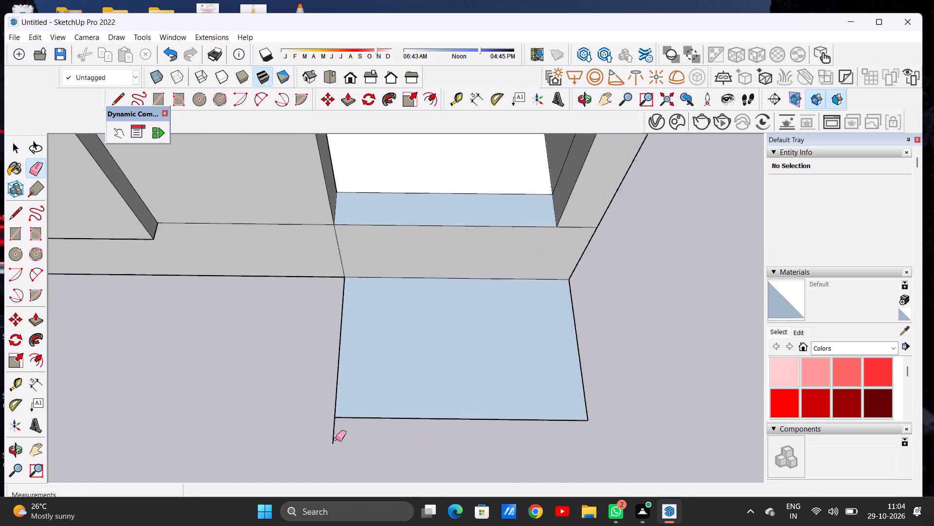
scroll(336, 439, "up", 2)
left_click_drag(335, 434, 330, 434)
key("space")
Draw two lines about 6' 9" long across the ground rectangle, parallel to the slab, dividing it into three roughly equal strips.
scroll(324, 432, "down", 3)
key("l")
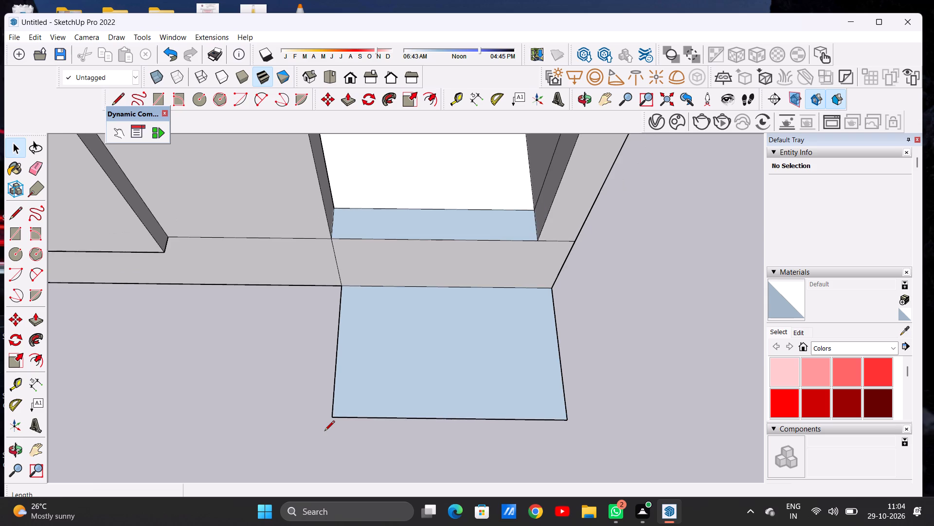
scroll(324, 432, "down", 5)
left_click(332, 363)
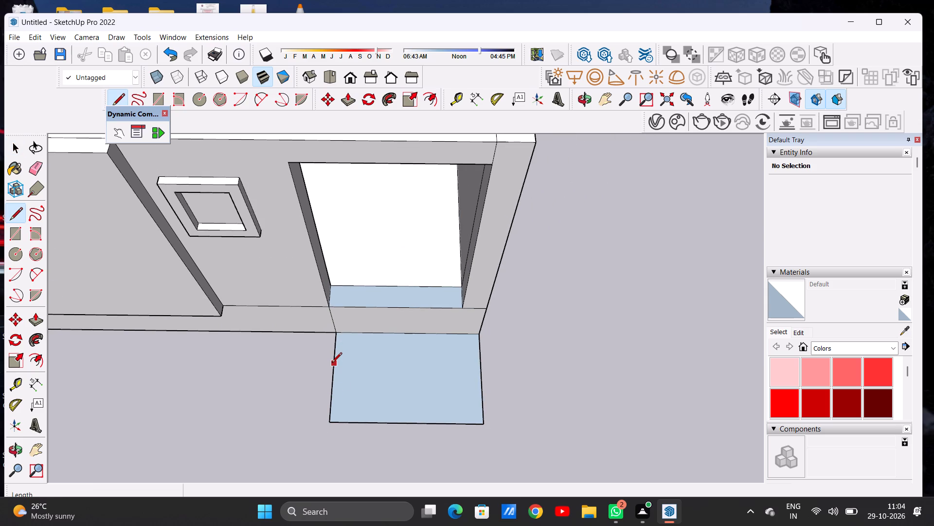
left_click(477, 367)
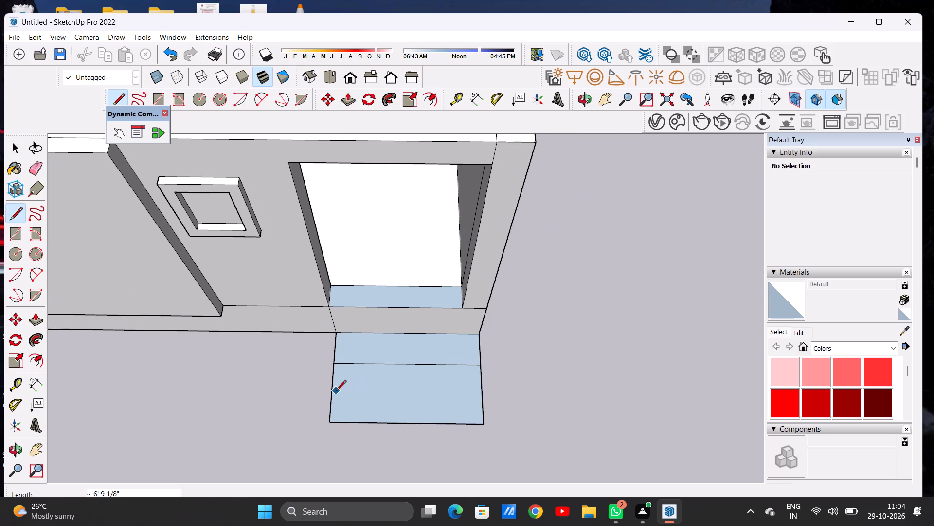
left_click(333, 392)
left_click(482, 393)
key("space")
Pull the strip nearest the slab up about 2' 9", level with the slab top at the door opening.
scroll(418, 396, "down", 8)
middle_click_drag(462, 394, 366, 309)
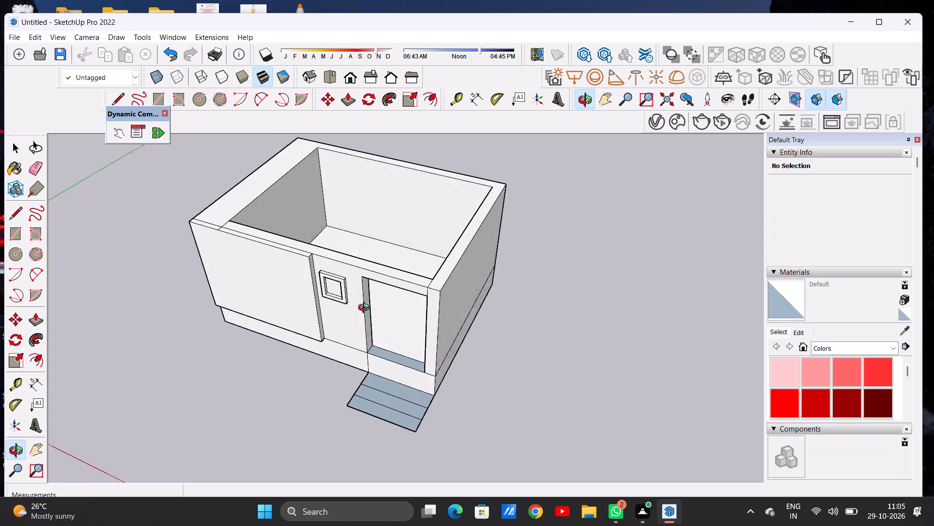
middle_click_drag(366, 309, 363, 302)
scroll(398, 411, "up", 6)
middle_click_drag(410, 400, 353, 340)
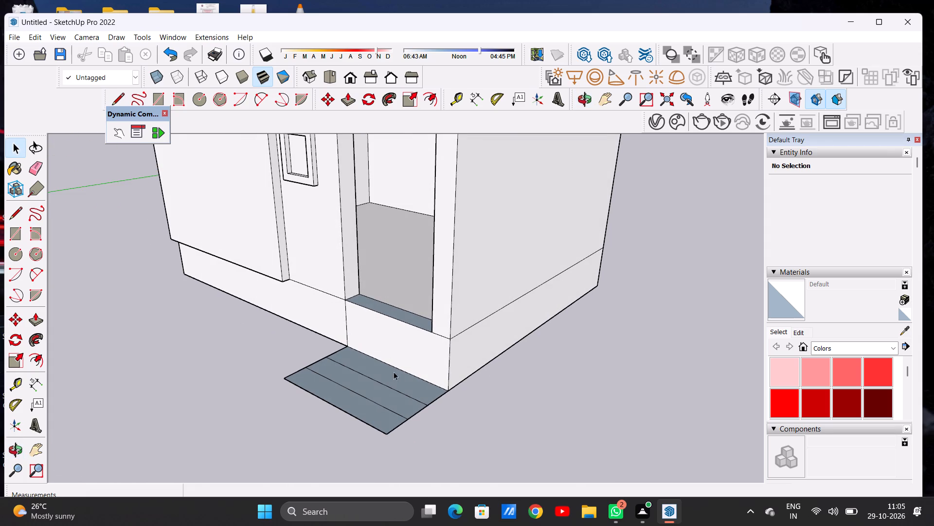
key("p")
scroll(407, 390, "up", 5)
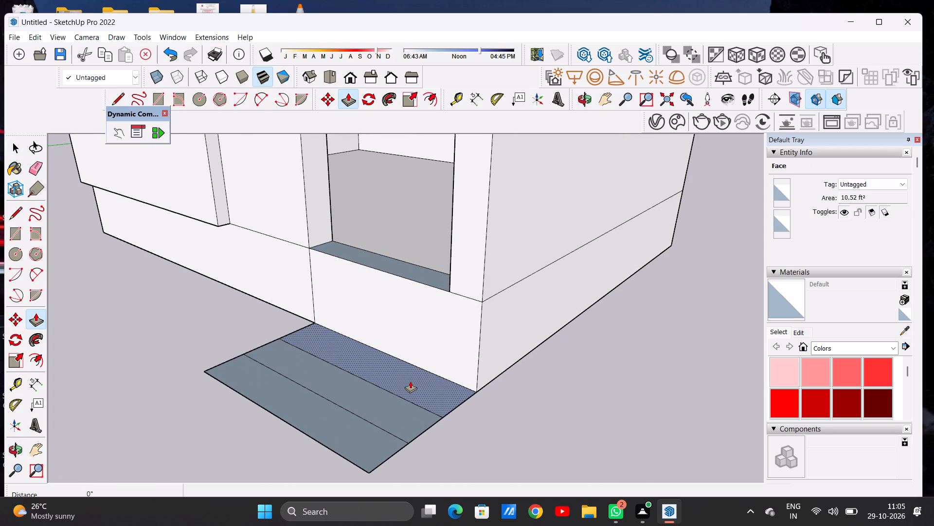
left_click(410, 381)
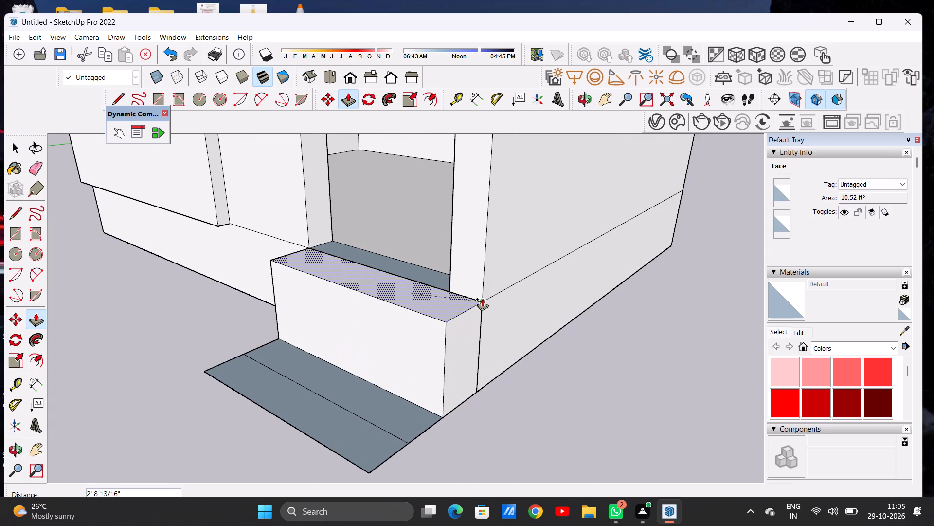
left_click(484, 298)
Pull the middle strip up about 1' 9 1/2" and the outermost strip about 1' 2" to form the lower steps.
left_click(399, 408)
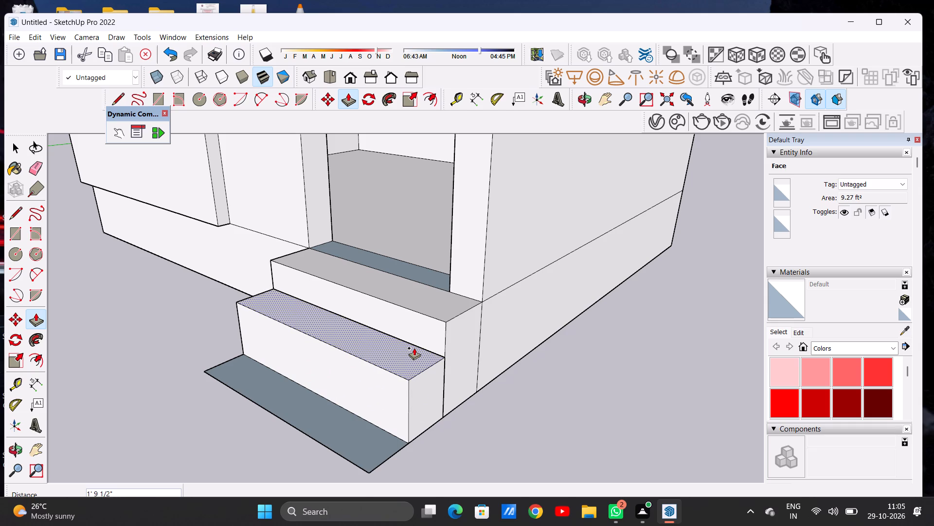
left_click(414, 348)
left_click(375, 441)
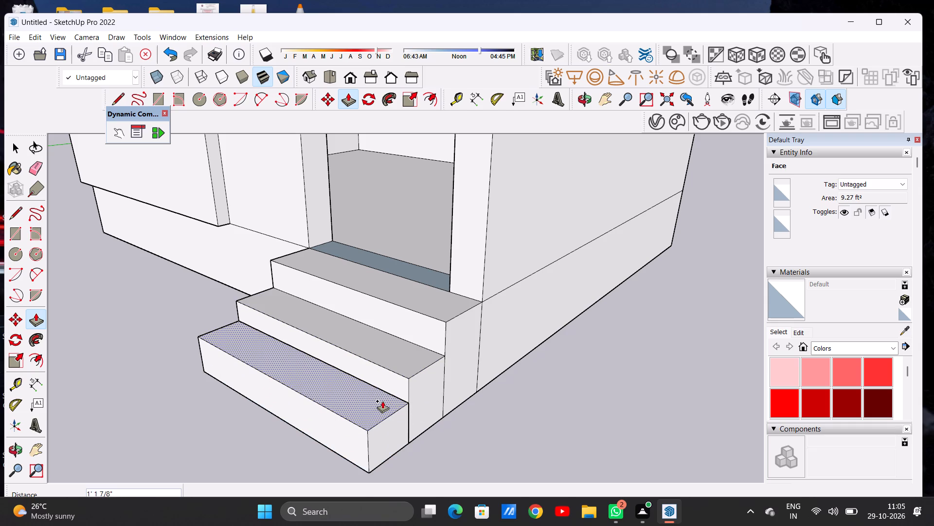
left_click(381, 404)
key("space")
Examine the entrance steps, door opening and whole room from close up, from the sides and from above.
scroll(422, 420, "down", 5)
scroll(434, 417, "up", 1)
scroll(438, 415, "down", 6)
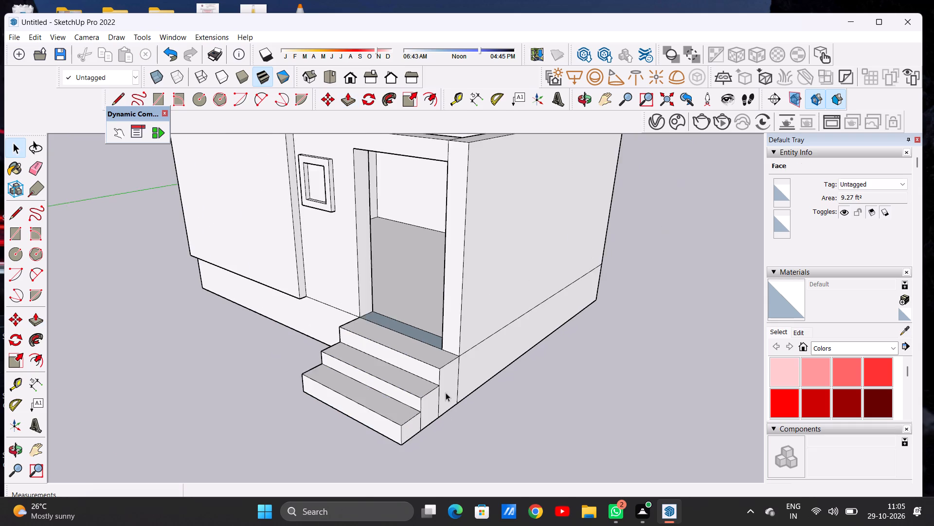
scroll(446, 393, "down", 2)
middle_click_drag(367, 389, 541, 356)
scroll(459, 336, "up", 3)
scroll(459, 336, "down", 1)
scroll(459, 338, "up", 12)
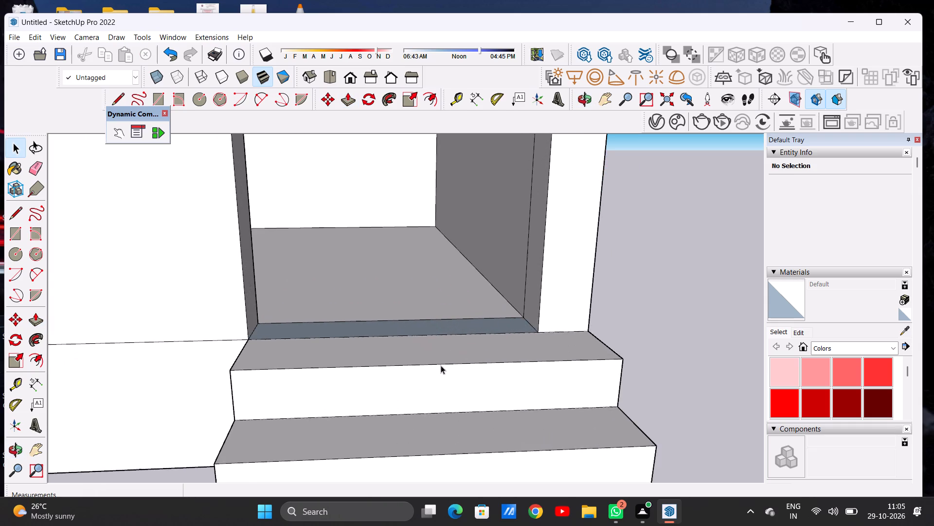
middle_click_drag(473, 357, 451, 371)
scroll(433, 386, "down", 2)
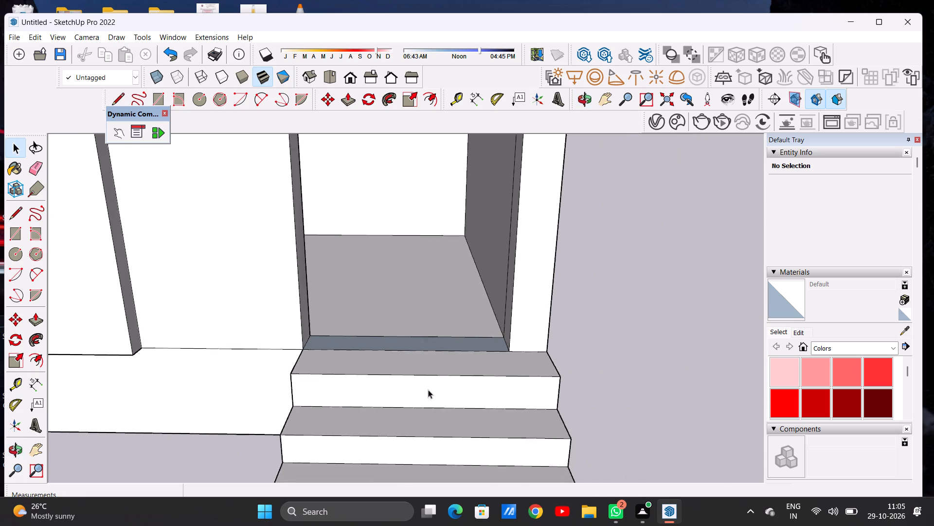
scroll(428, 390, "down", 18)
middle_click_drag(407, 414, 415, 365)
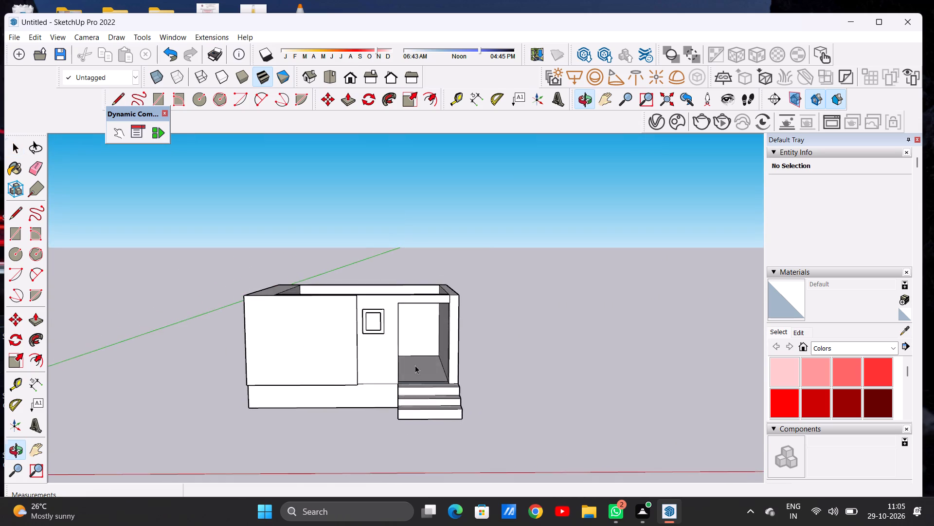
scroll(376, 390, "up", 4)
middle_click_drag(367, 404, 465, 430)
scroll(431, 386, "down", 5)
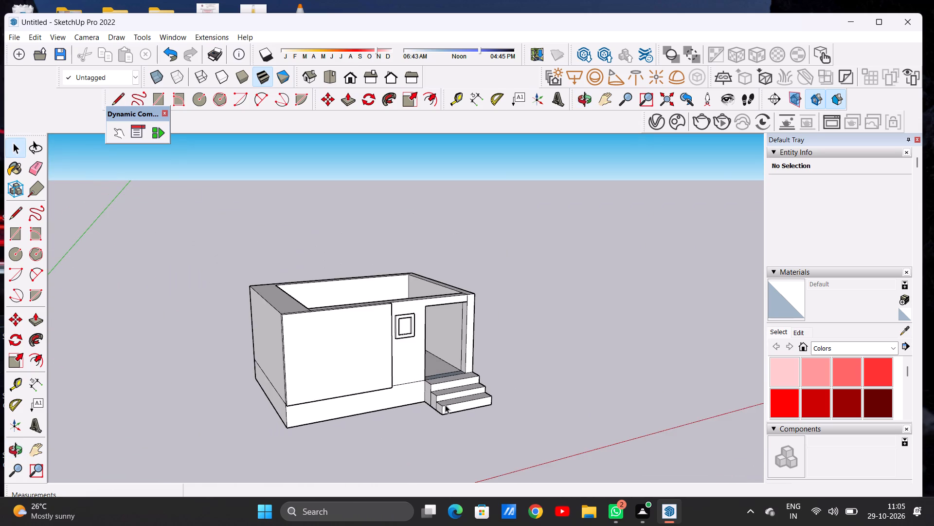
middle_click_drag(431, 416, 355, 493)
scroll(545, 366, "down", 6)
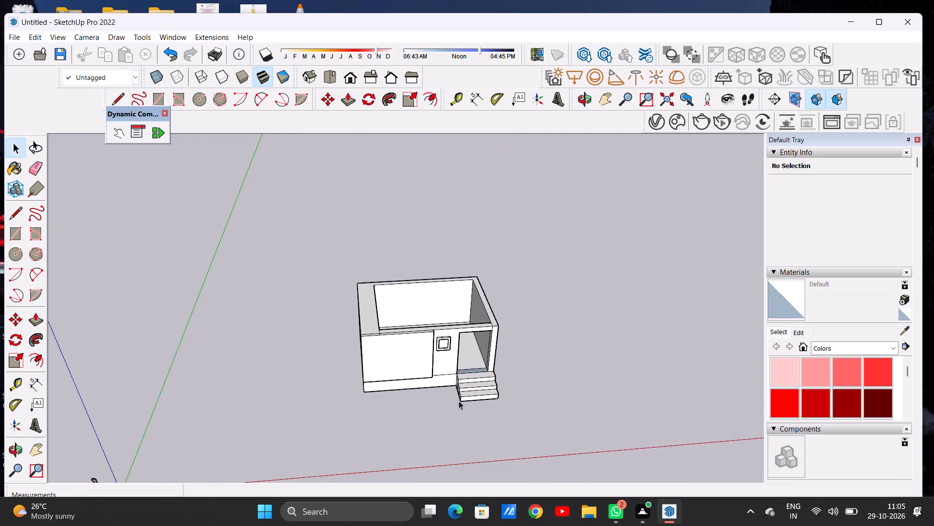
scroll(455, 406, "up", 9)
middle_click_drag(447, 364, 420, 405)
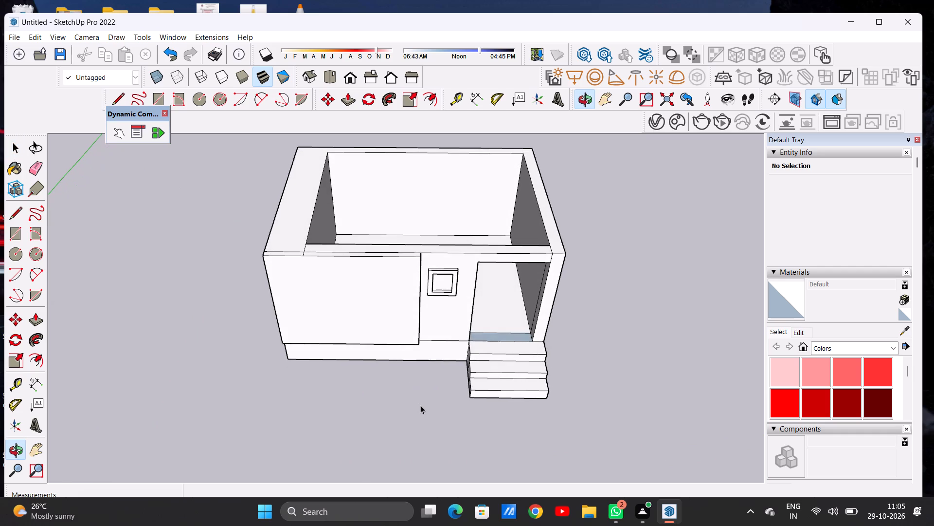
middle_click_drag(311, 385, 333, 373)
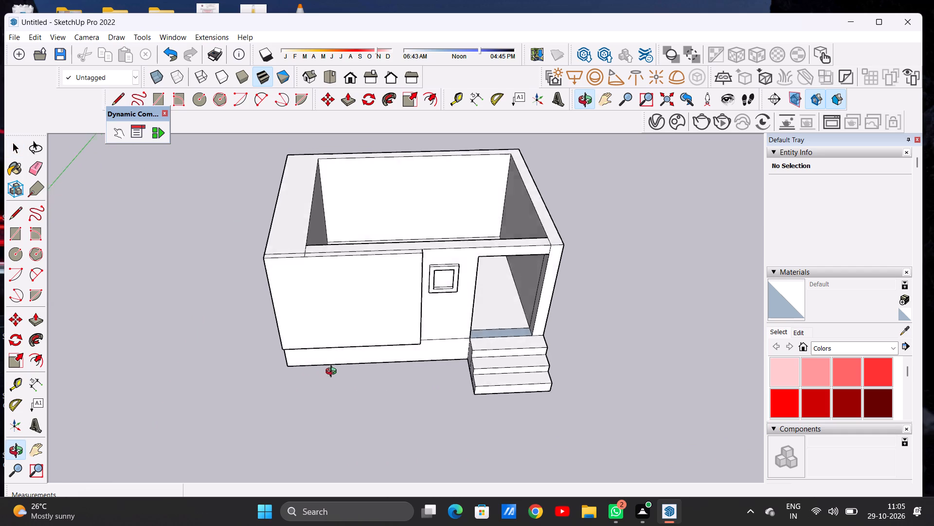
middle_click_drag(333, 373, 312, 367)
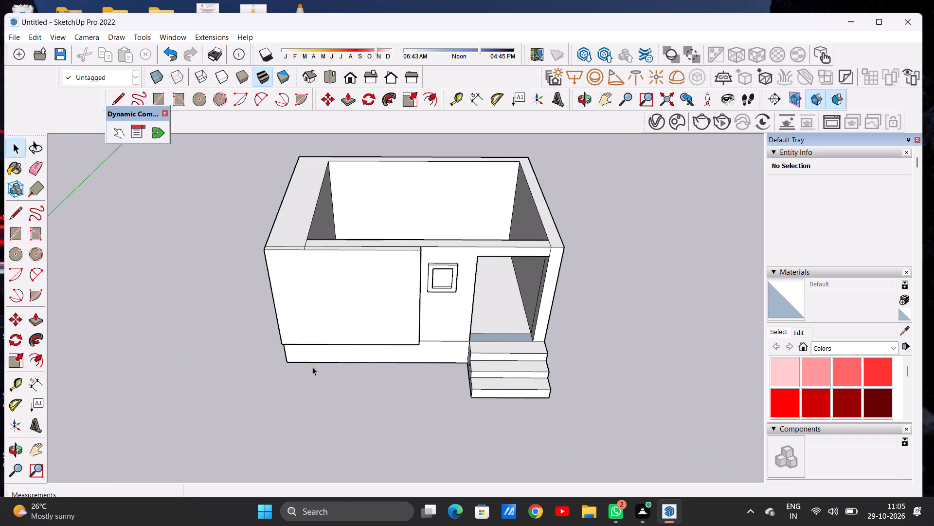
Draw a ground rectangle about 16' 10" by 4' 4" along the slab's front, from its far corner to the steps' outer edge.
key("r")
scroll(340, 373, "up", 9)
left_click(219, 342)
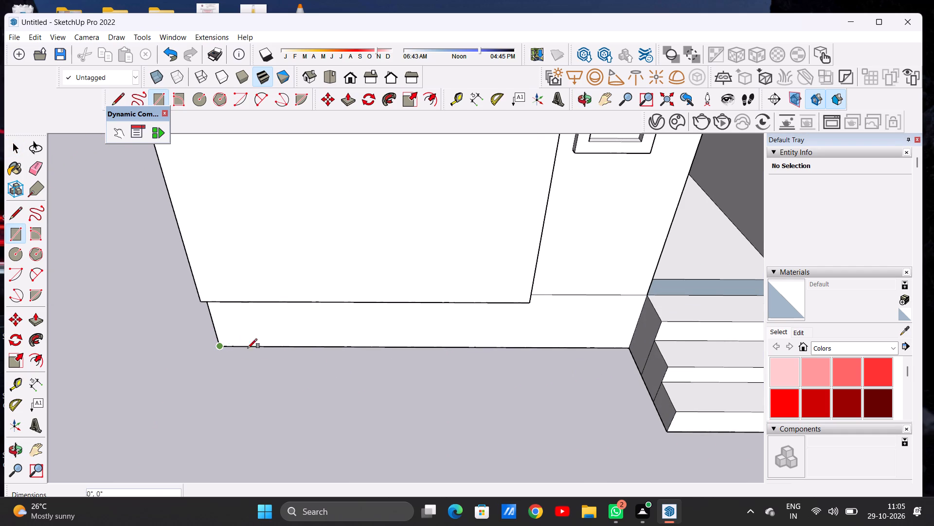
left_click(628, 347)
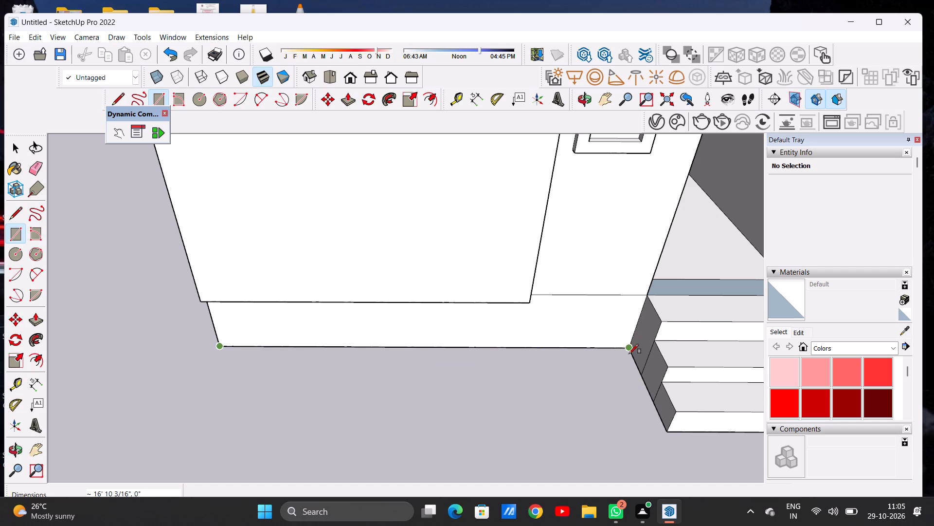
scroll(626, 362, "down", 12)
scroll(623, 358, "up", 1)
scroll(626, 360, "down", 1)
scroll(642, 385, "up", 14)
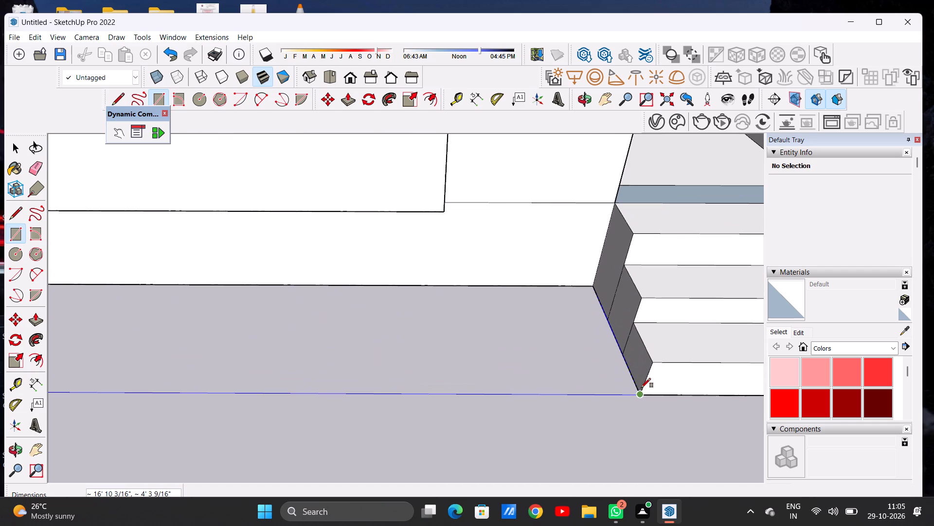
left_click(640, 394)
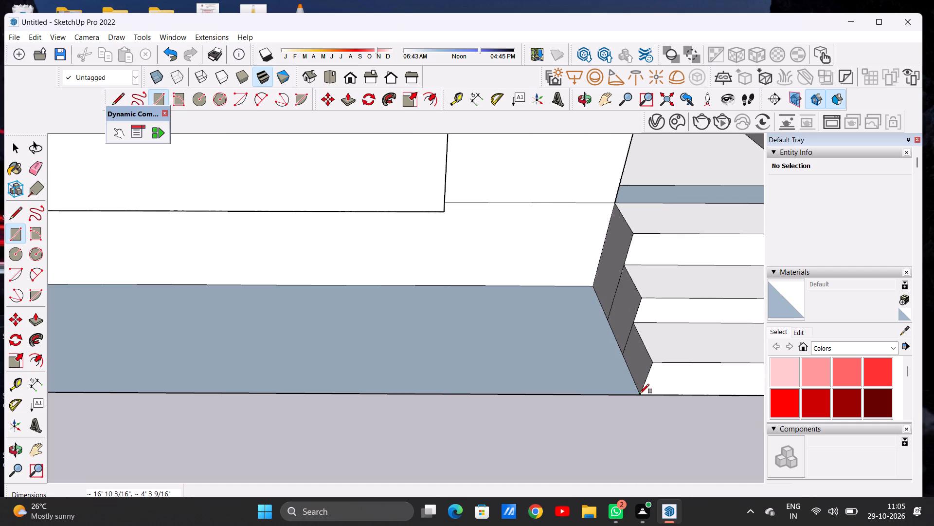
key("space")
scroll(533, 371, "down", 6)
scroll(472, 365, "down", 3)
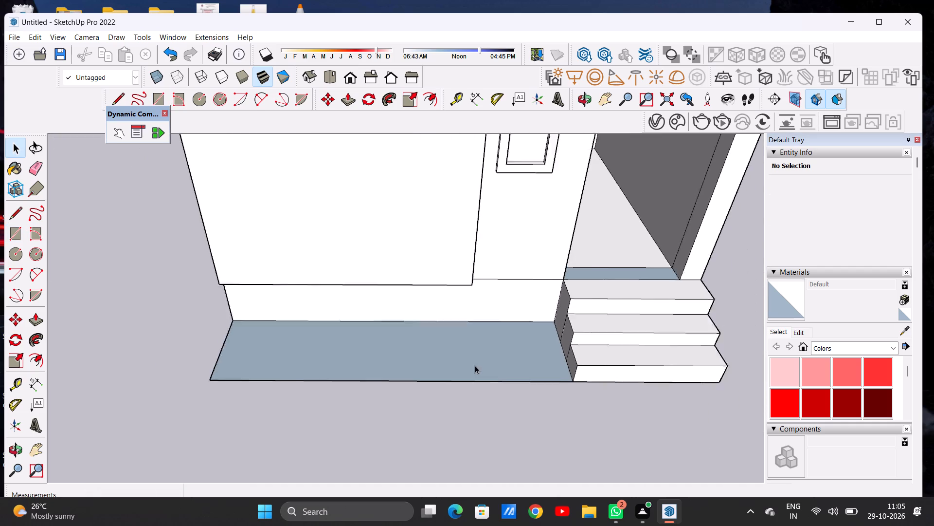
Paint the new ground rectangle beside the steps with Quartz Light Grey from the Synthetic Surfaces materials.
scroll(475, 365, "down", 2)
left_click(816, 349)
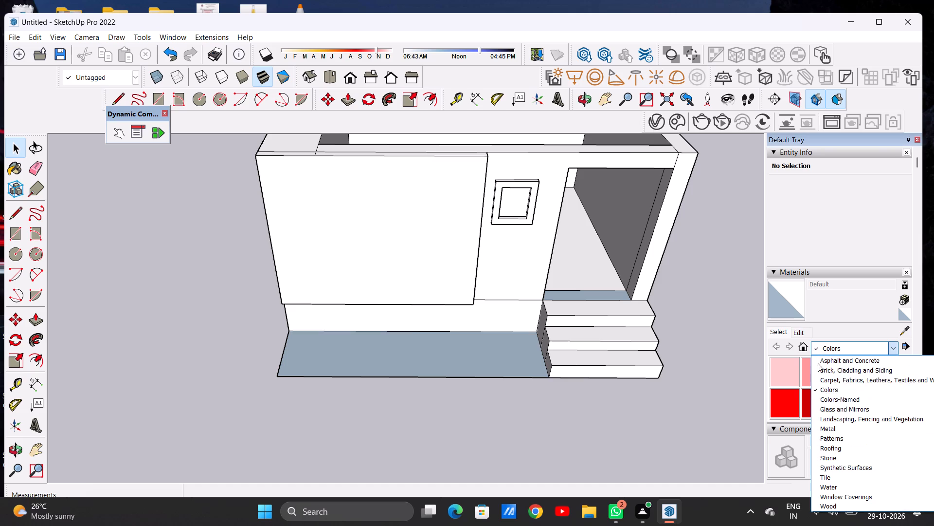
left_click(845, 468)
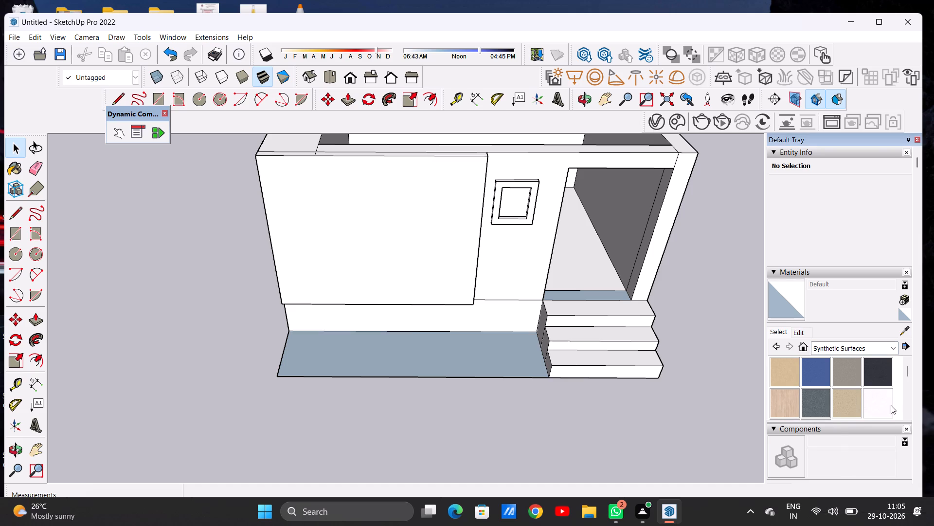
left_click(881, 406)
left_click(480, 357)
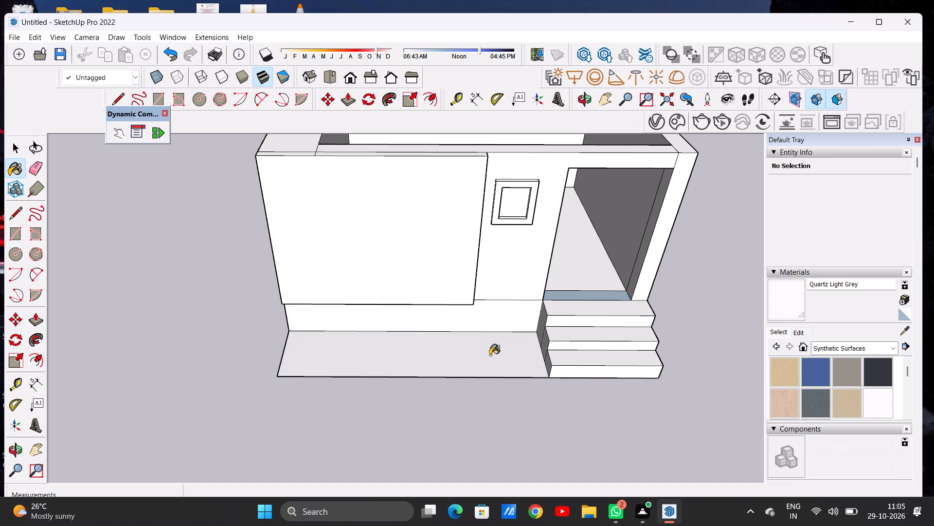
key("space")
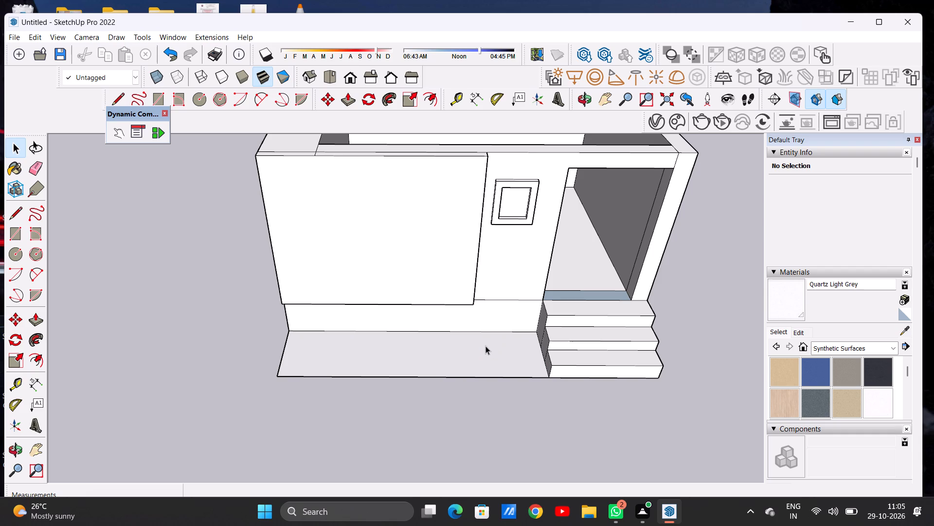
Offset the outline of the ground rectangle beside the steps inward by about 9 7/8".
scroll(515, 387, "down", 5)
middle_click_drag(517, 387, 504, 302)
scroll(518, 361, "up", 6)
middle_click_drag(490, 349, 484, 401)
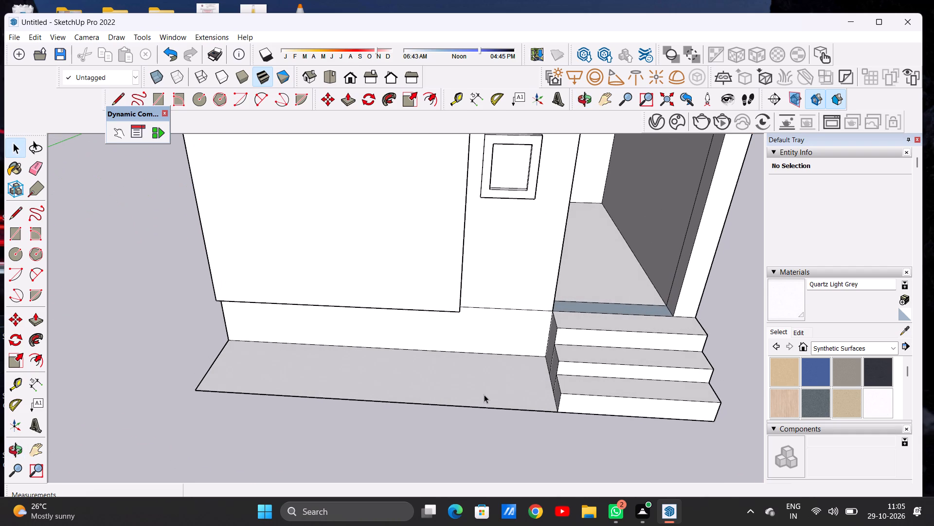
key("p")
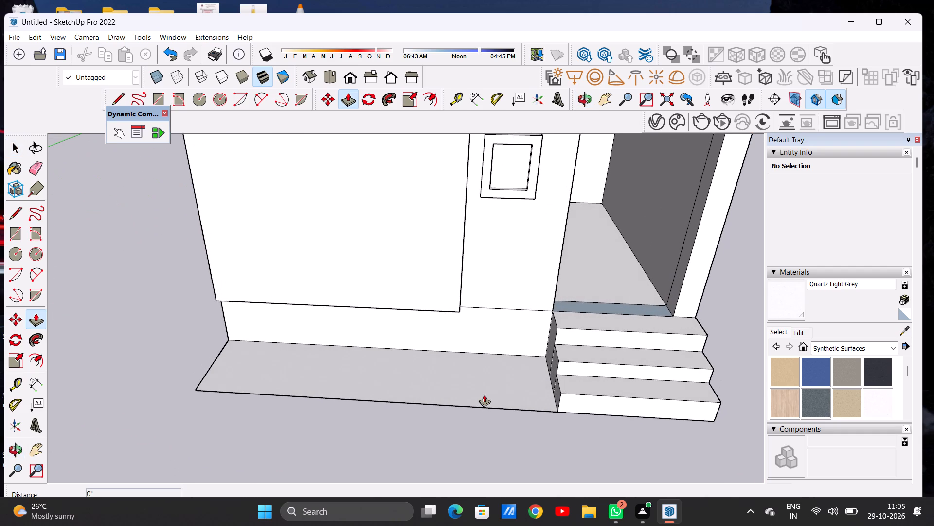
key("BackSpace")
type("OF")
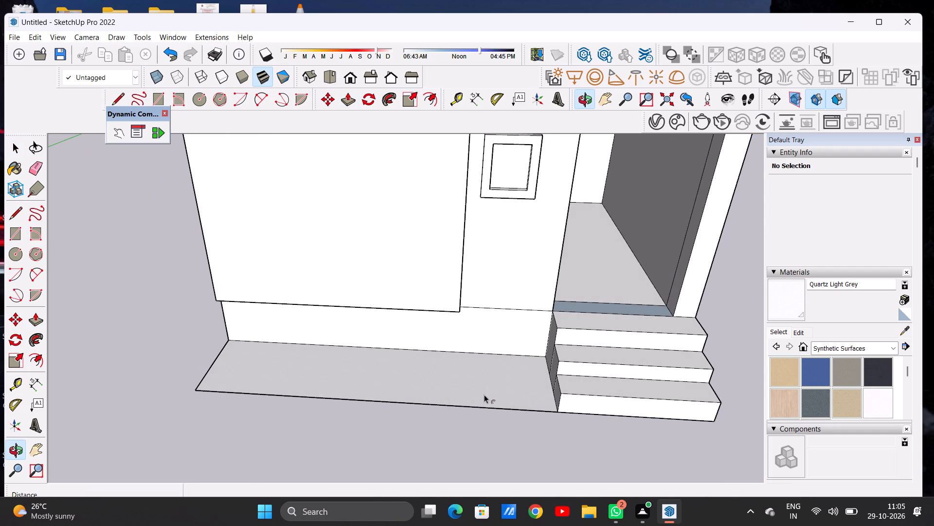
left_click(484, 404)
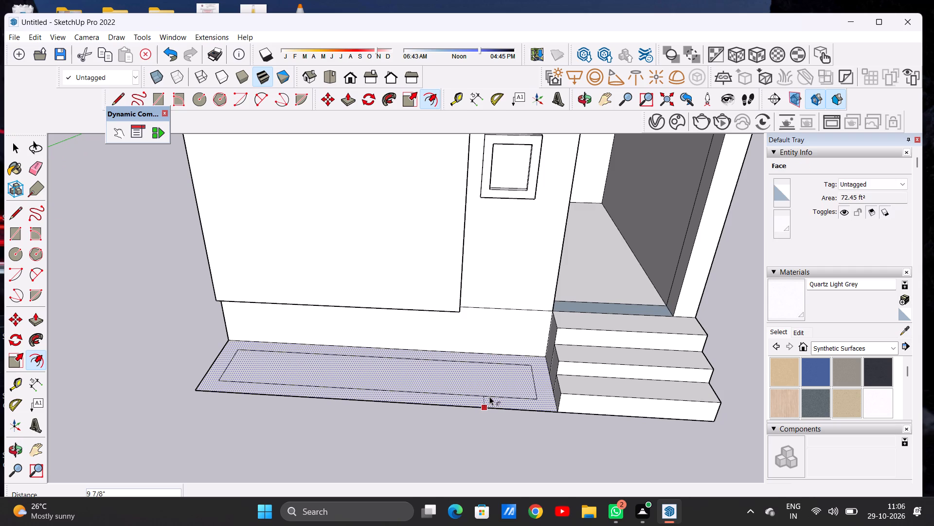
left_click(489, 396)
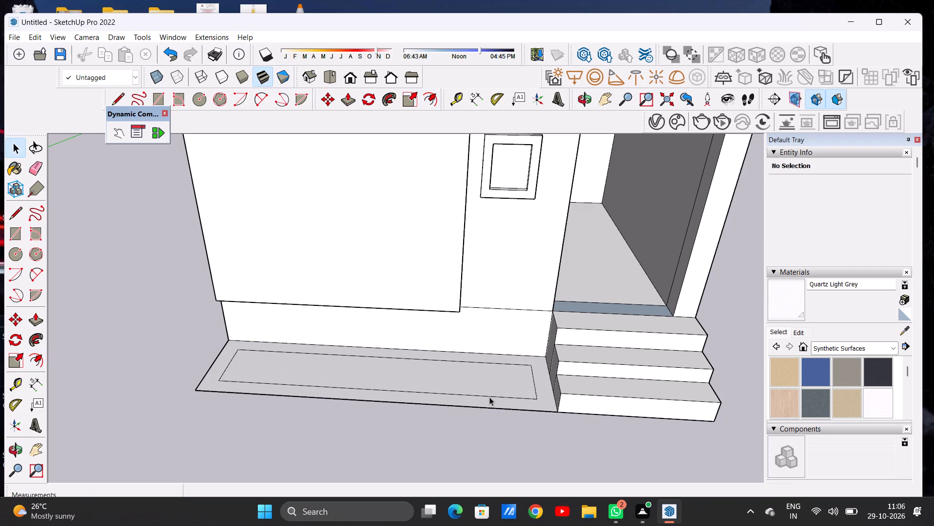
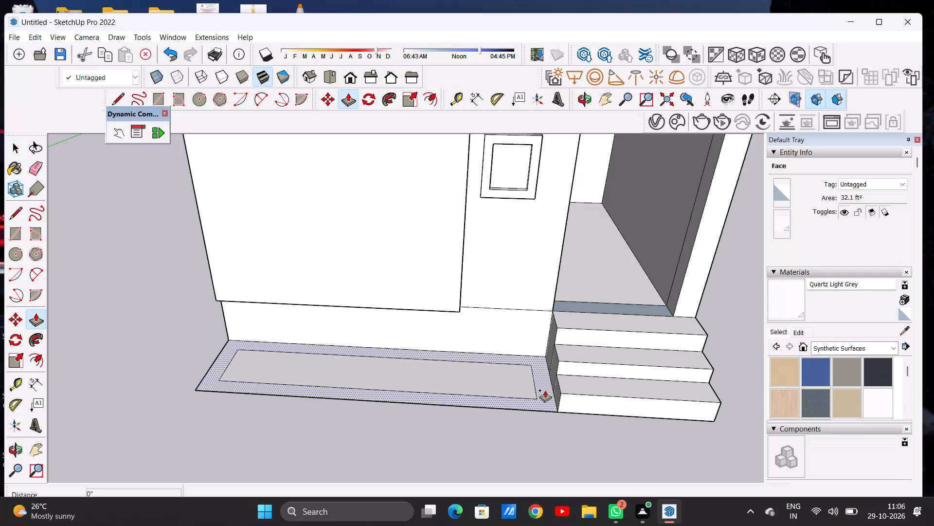
Raise the border of the ground bed by about 1' 3/4", and raise it a further 9 1/16" with Push/Pull.
left_click(545, 390)
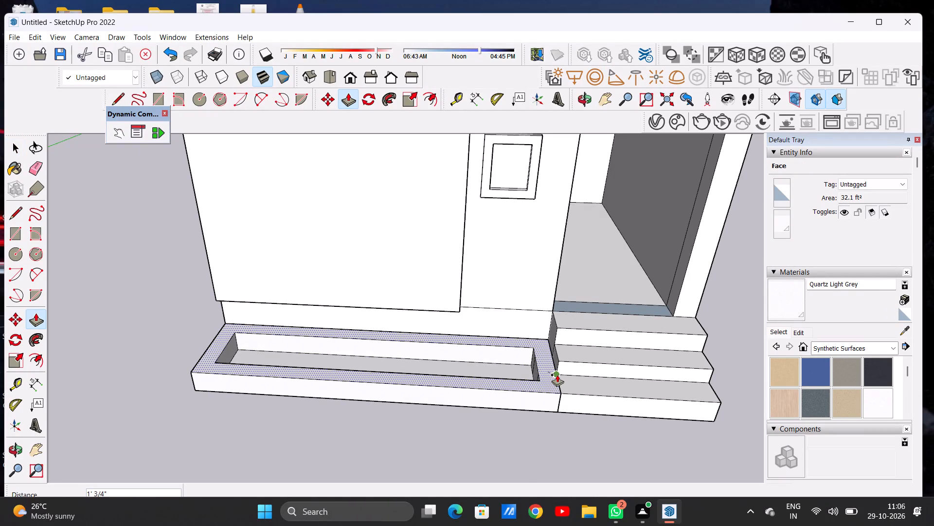
left_click(557, 374)
left_click(549, 379)
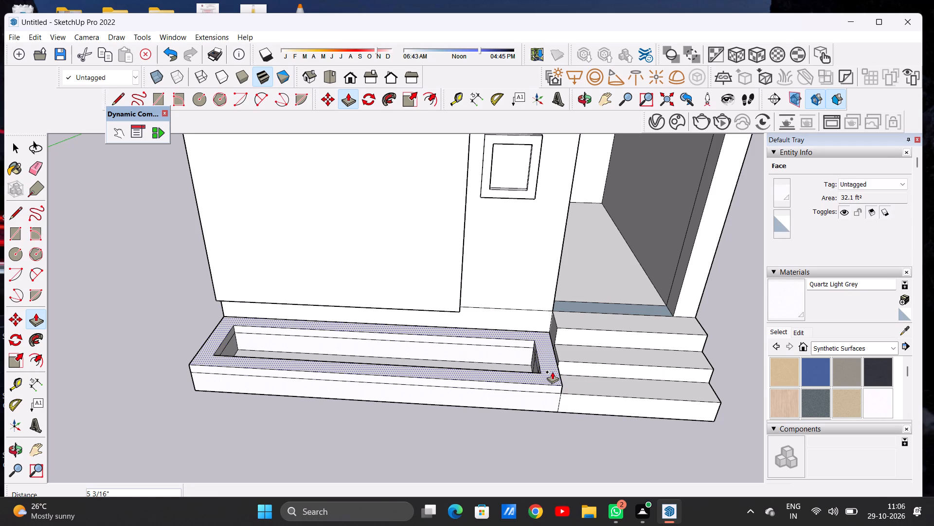
scroll(553, 372, "up", 5)
key("space")
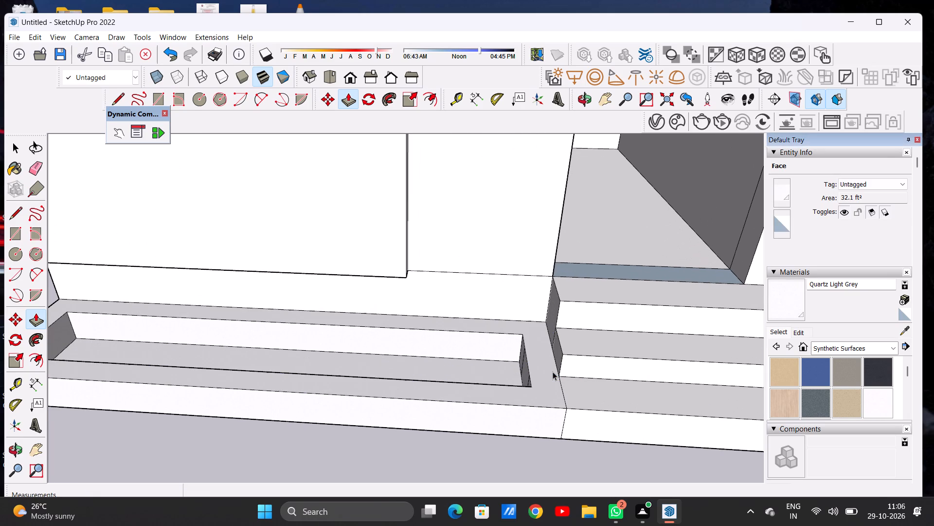
key("p")
scroll(561, 382, "up", 5)
left_click(540, 394)
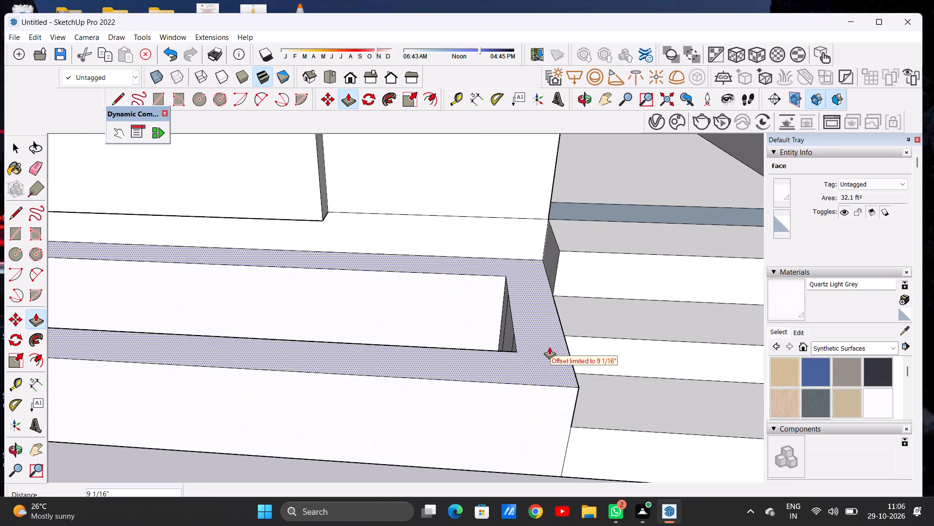
left_click(564, 338)
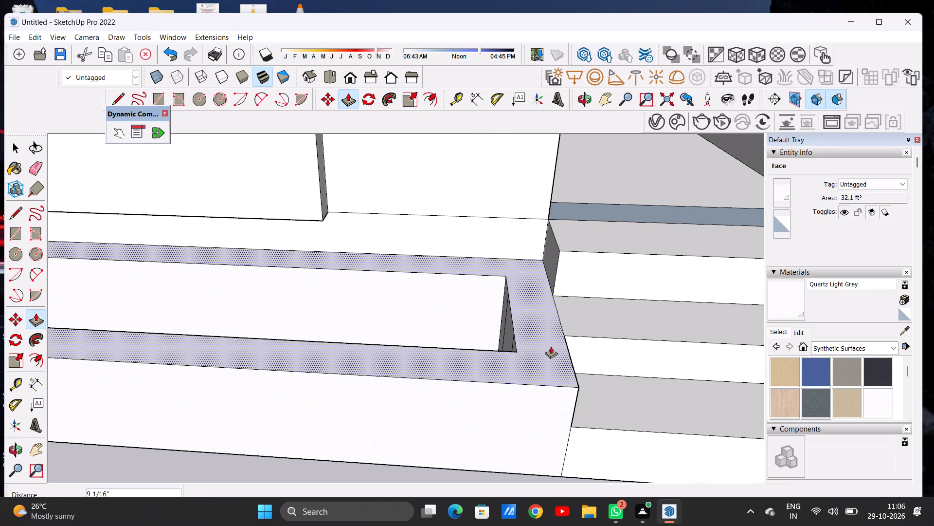
key("space")
Examine the raised bed against the front wall and entrance steps, from the front, from above and from close up.
scroll(463, 423, "down", 19)
middle_click_drag(443, 420, 436, 325)
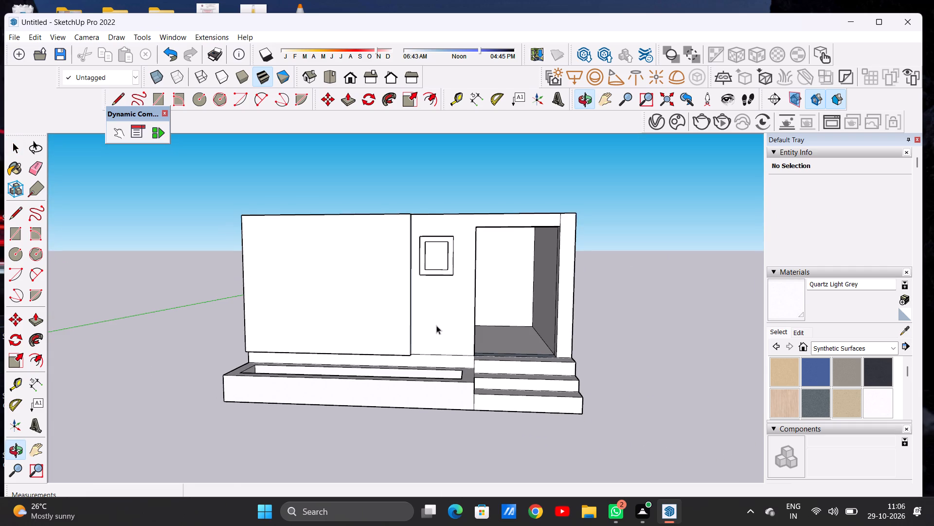
scroll(440, 346, "down", 10)
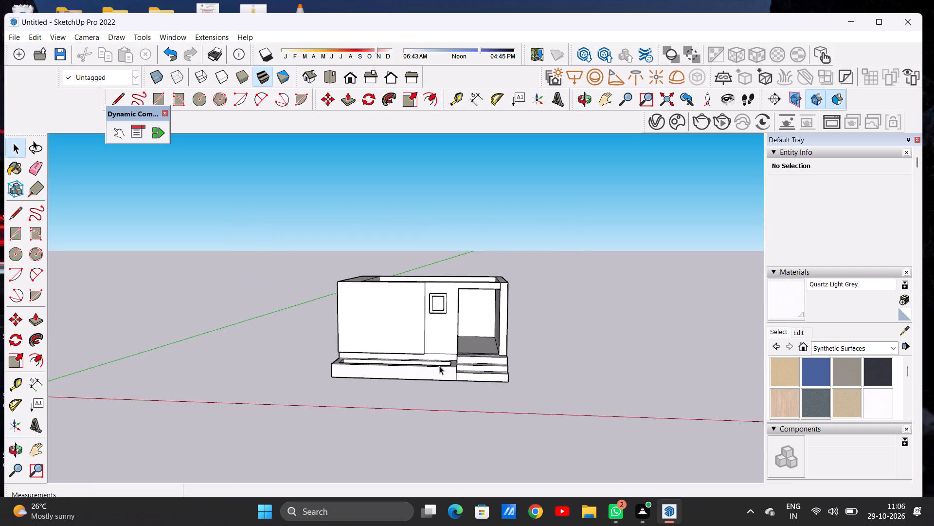
middle_click_drag(461, 369, 448, 461)
scroll(432, 364, "up", 12)
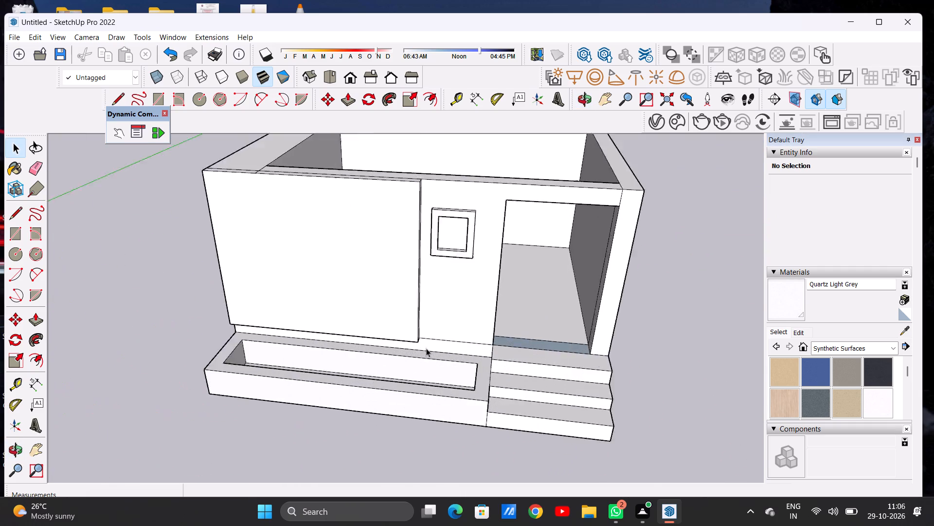
scroll(426, 348, "up", 4)
middle_click_drag(421, 404, 433, 320)
scroll(405, 378, "down", 4)
scroll(405, 379, "up", 1)
scroll(405, 379, "down", 2)
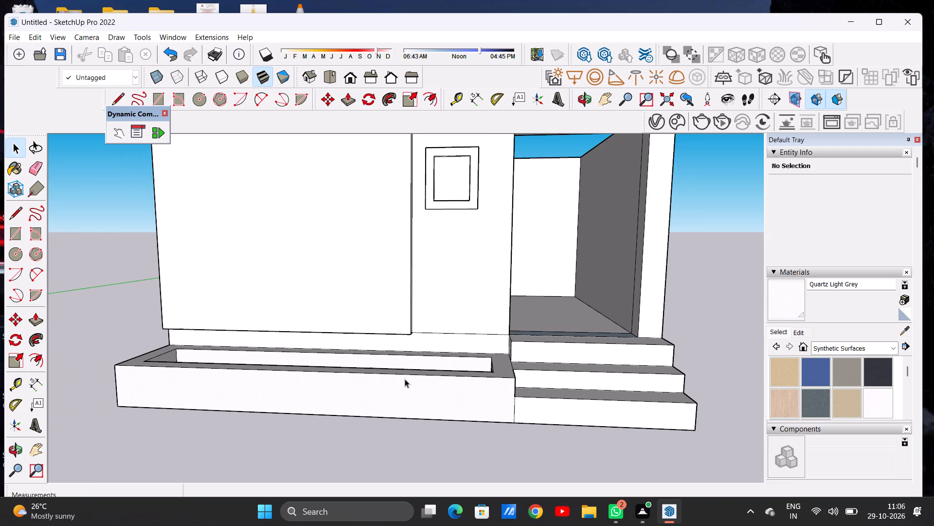
middle_click_drag(417, 371, 400, 358)
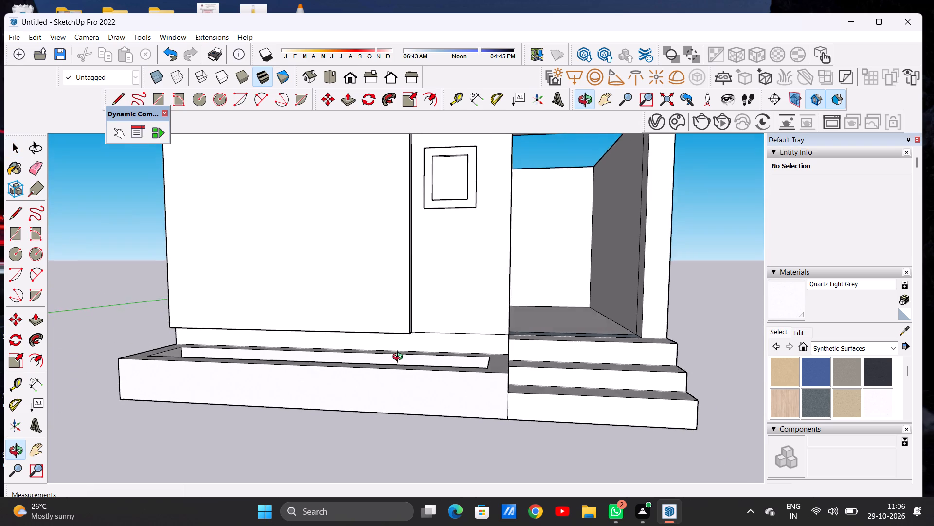
middle_click_drag(400, 358, 377, 351)
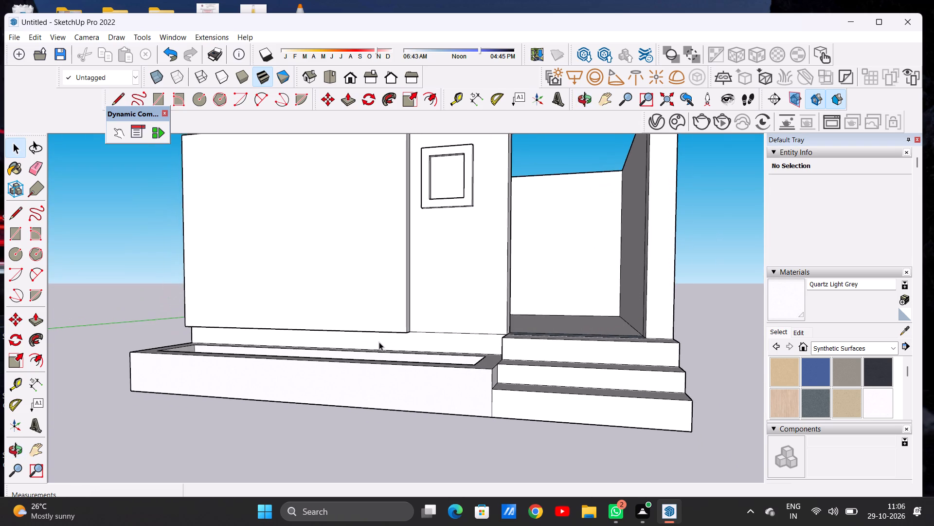
Push/Pull the underside of the projecting front wall down about 1' 1/8" to the top of the bed's border.
scroll(379, 339, "up", 7)
scroll(383, 337, "down", 1)
scroll(457, 334, "up", 6)
middle_click_drag(441, 355, 380, 354)
key("p")
middle_click_drag(381, 345, 380, 343)
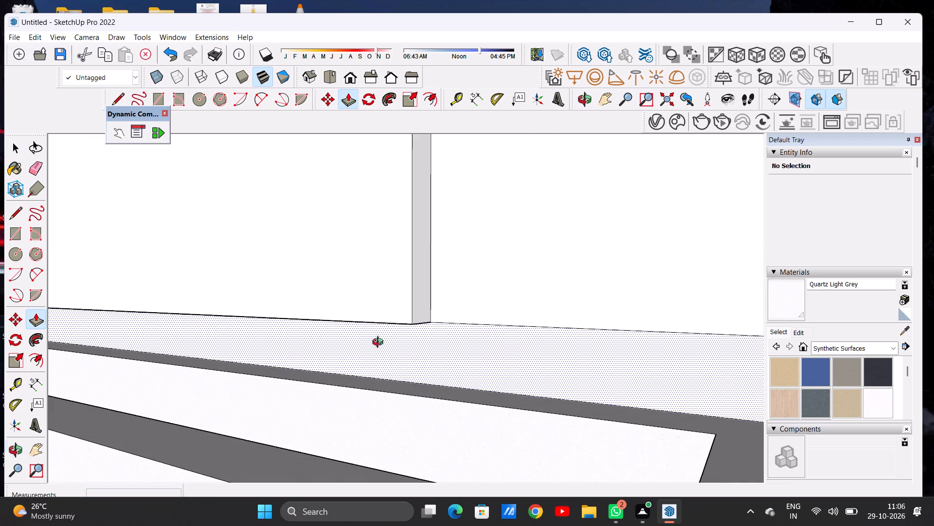
middle_click_drag(380, 343, 382, 305)
scroll(410, 302, "up", 5)
scroll(411, 285, "down", 3)
middle_click_drag(405, 316, 376, 447)
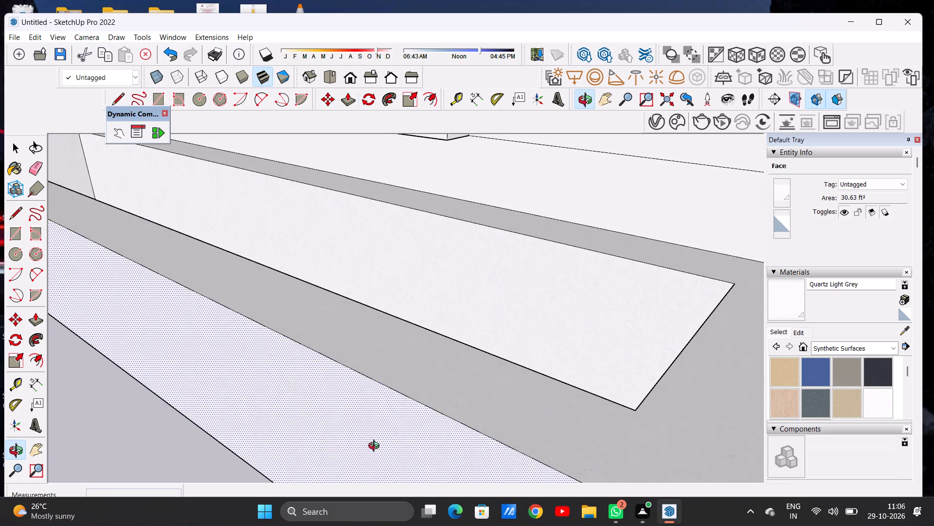
middle_click_drag(376, 447, 376, 444)
scroll(471, 384, "down", 6)
scroll(479, 392, "up", 1)
scroll(480, 393, "down", 6)
scroll(480, 393, "up", 1)
scroll(480, 393, "down", 4)
scroll(443, 206, "up", 2)
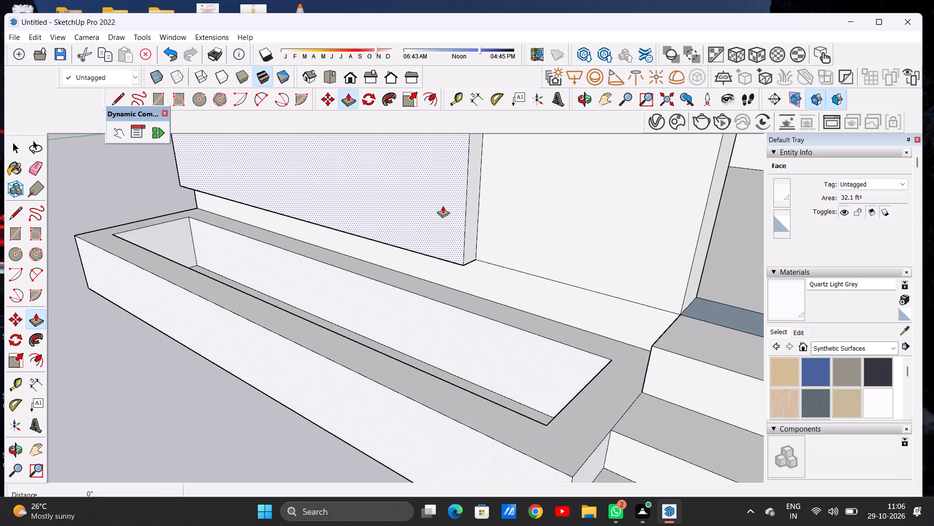
scroll(443, 206, "up", 5)
middle_click_drag(446, 301, 432, 221)
scroll(456, 199, "up", 1)
scroll(456, 199, "down", 1)
scroll(456, 199, "up", 2)
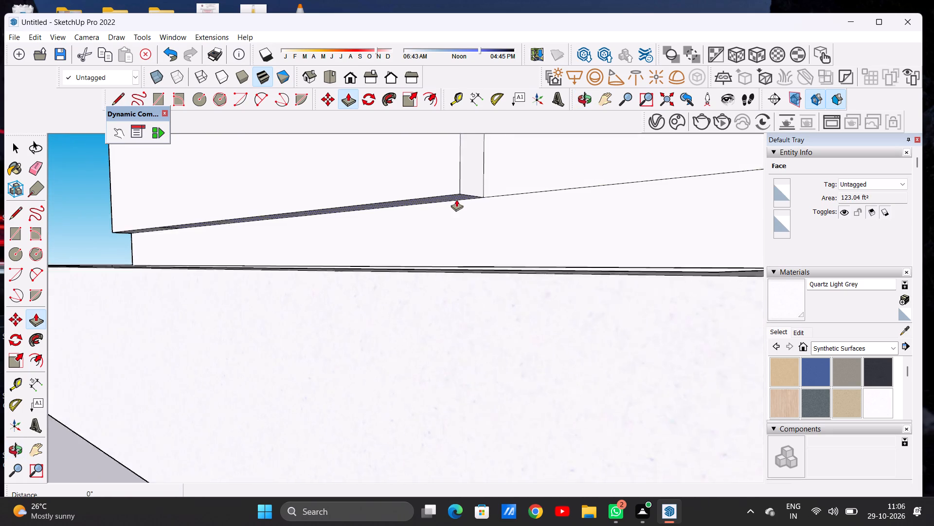
scroll(456, 199, "up", 4)
left_click(456, 196)
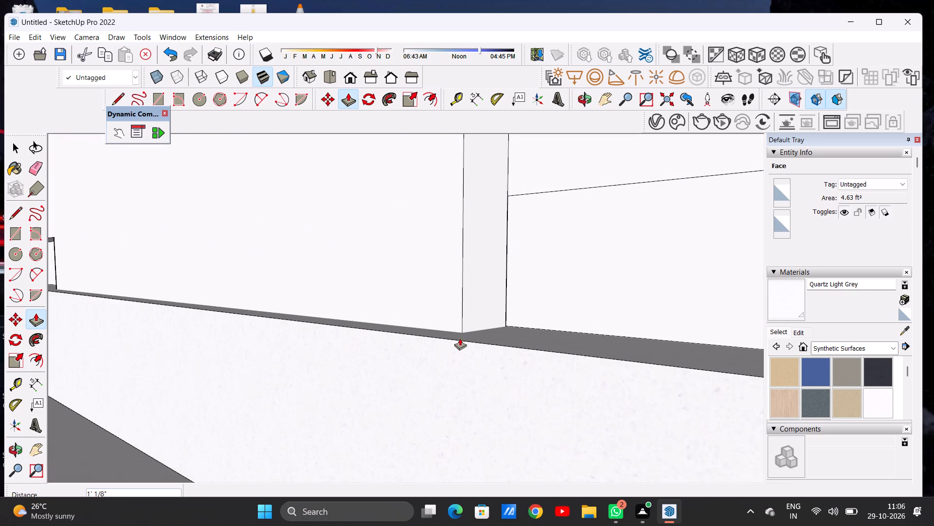
left_click(468, 335)
key("space")
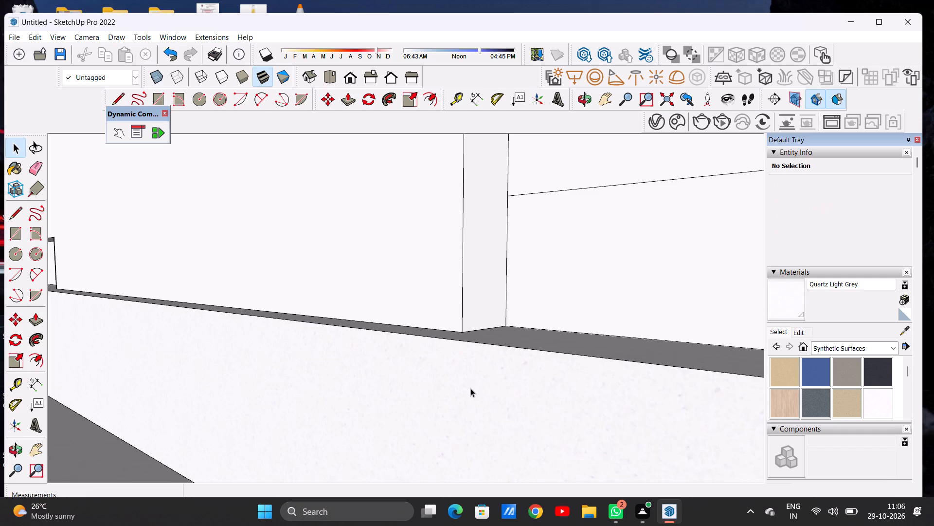
Fill the notch at the projecting wall's lower far corner by pulling its side face about 3' 1" to the wall's end.
scroll(469, 388, "down", 20)
scroll(469, 388, "down", 3)
middle_click_drag(327, 367, 516, 355)
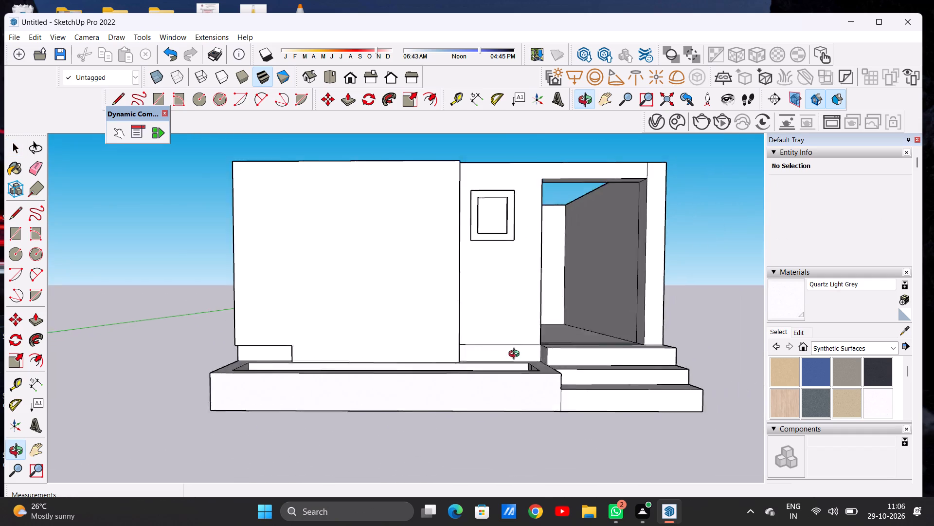
middle_click_drag(516, 355, 550, 355)
scroll(577, 345, "down", 7)
middle_click_drag(382, 348, 336, 380)
scroll(383, 365, "up", 6)
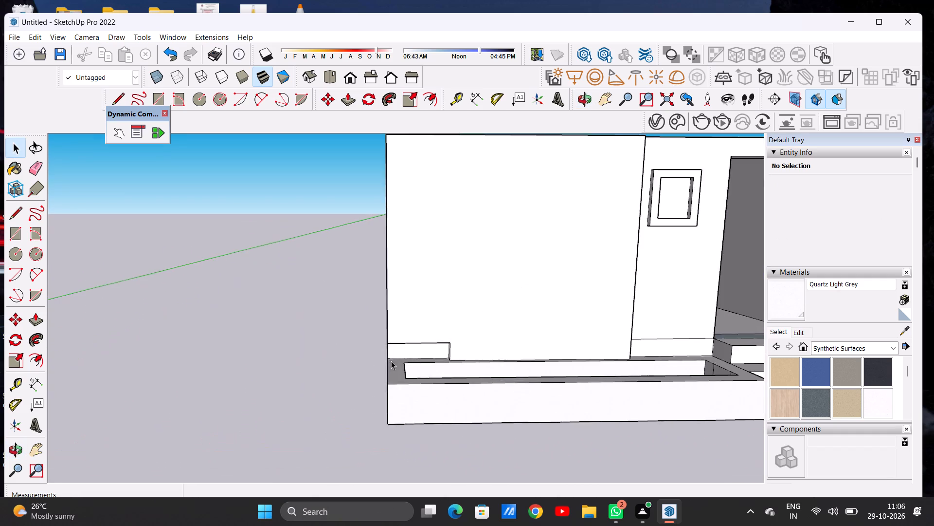
scroll(391, 361, "up", 14)
scroll(418, 355, "down", 2)
middle_click_drag(414, 359, 416, 327)
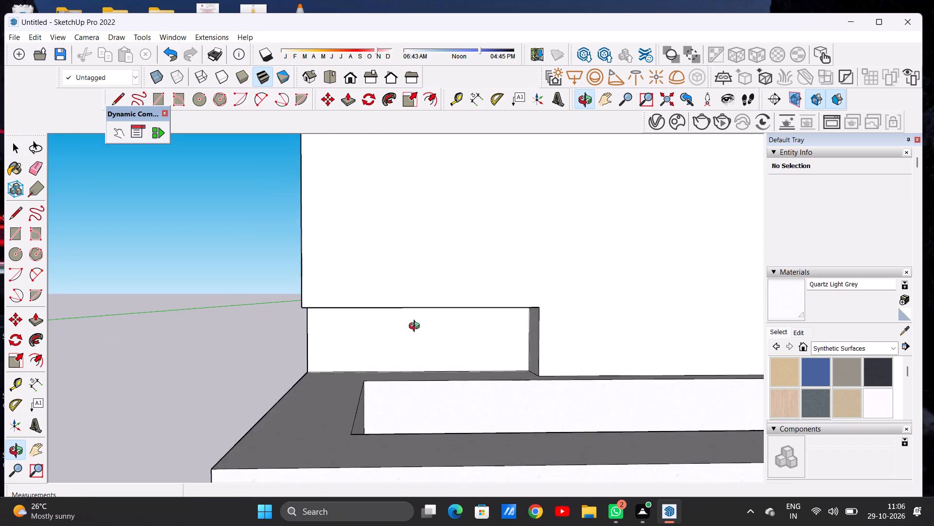
middle_click_drag(416, 327, 425, 332)
key("p")
scroll(493, 337, "up", 6)
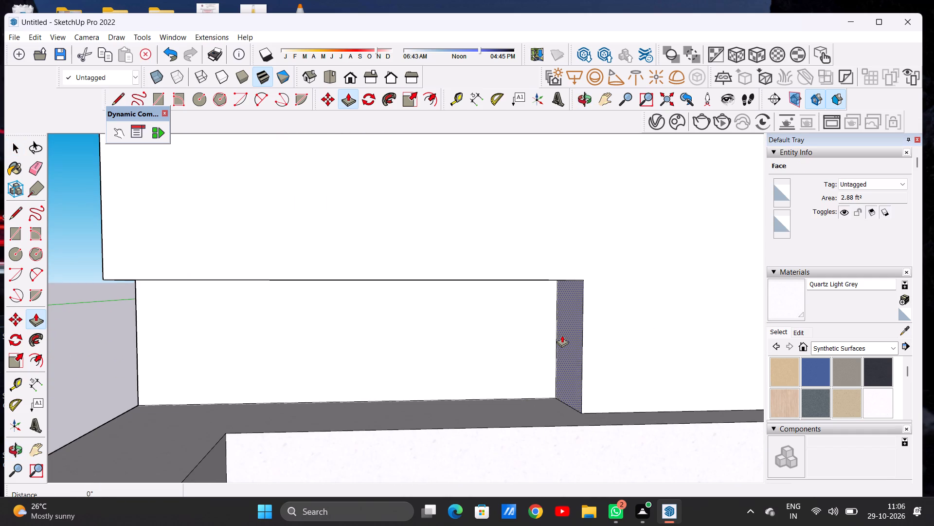
left_click(562, 335)
scroll(402, 340, "down", 12)
scroll(336, 319, "up", 4)
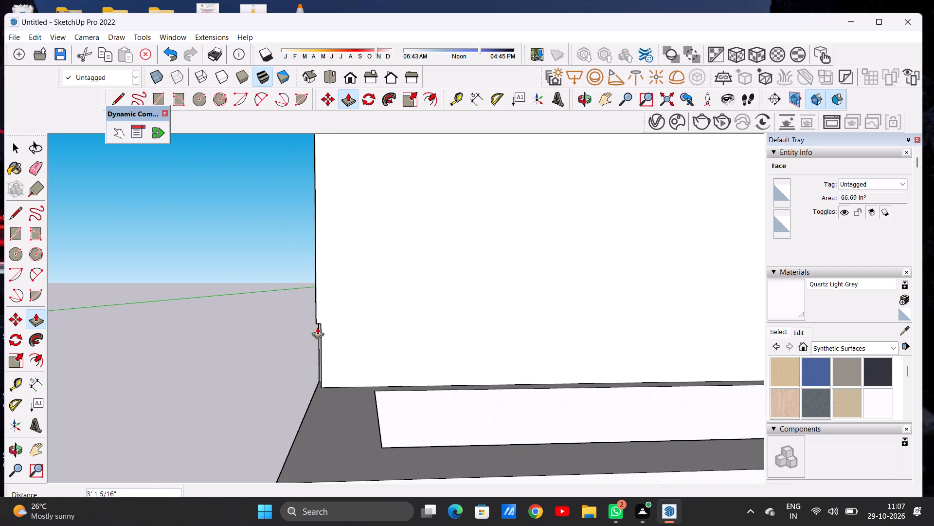
left_click(315, 321)
key("space")
Erase the horizontal edge between the front wall and the slab, below the window frame.
scroll(401, 348, "down", 3)
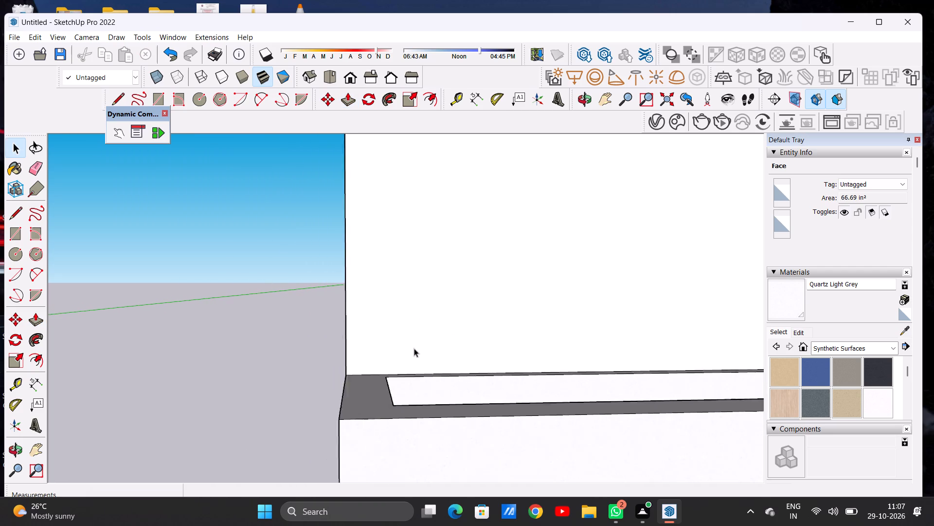
scroll(414, 348, "down", 17)
middle_click_drag(519, 357, 454, 353)
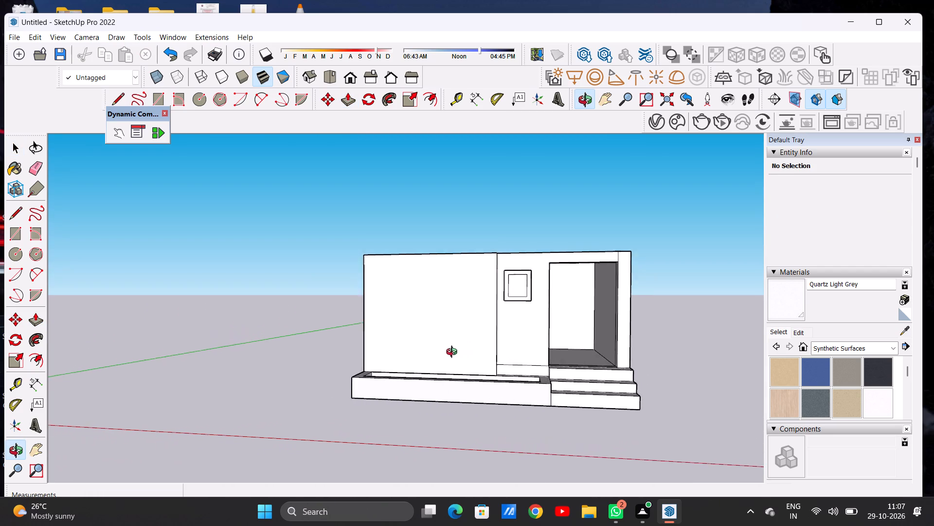
middle_click_drag(454, 353, 477, 354)
scroll(392, 355, "down", 5)
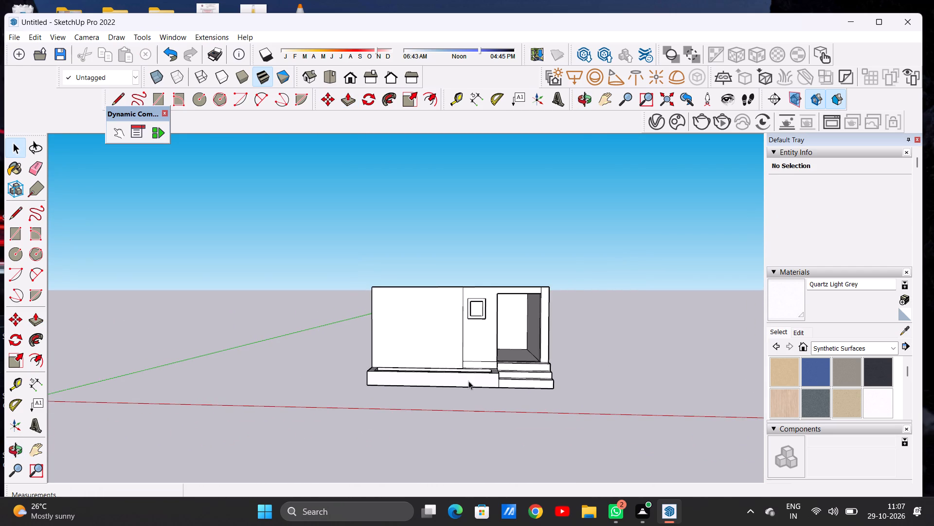
scroll(468, 381, "up", 6)
middle_click_drag(536, 366, 532, 404)
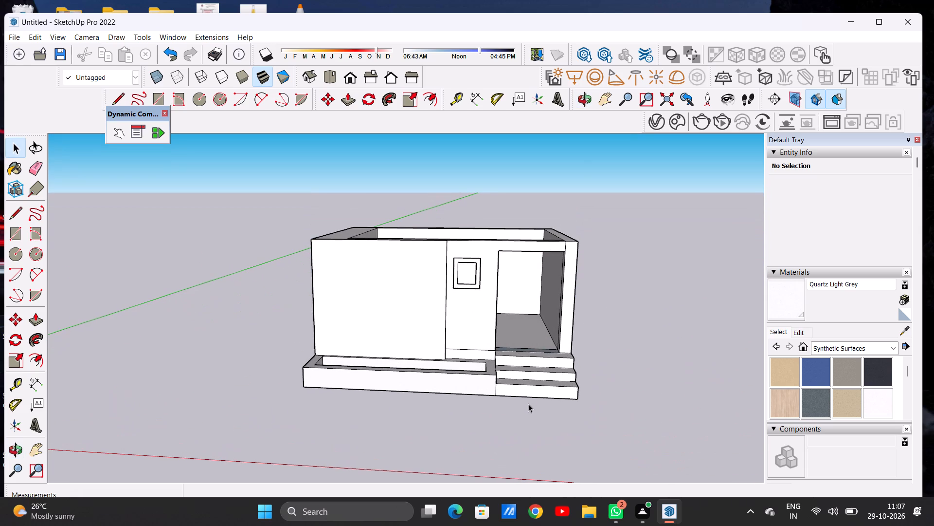
scroll(517, 371, "up", 6)
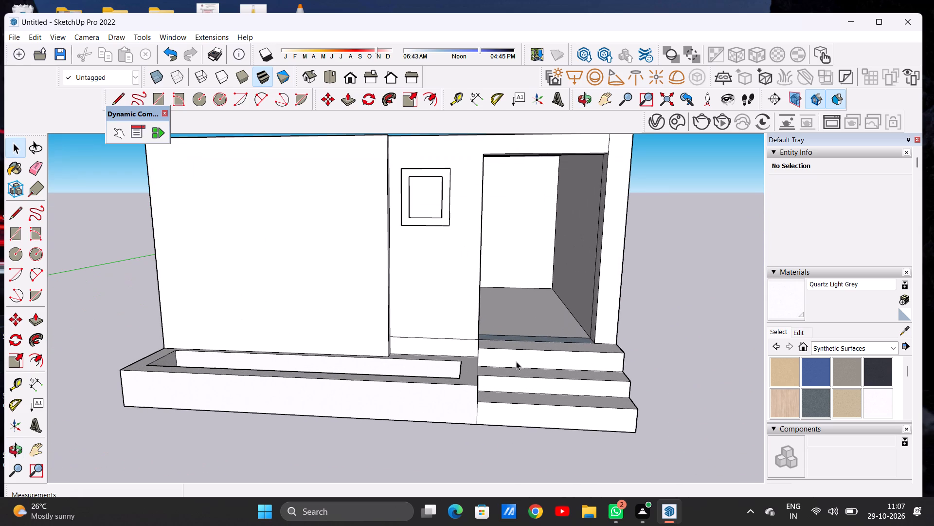
key("e")
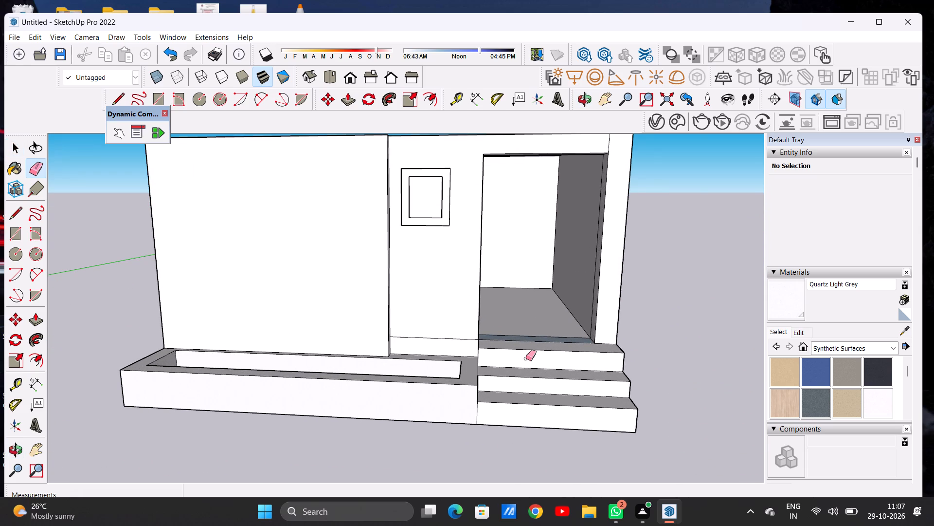
scroll(446, 335, "up", 5)
left_click_drag(463, 333, 465, 345)
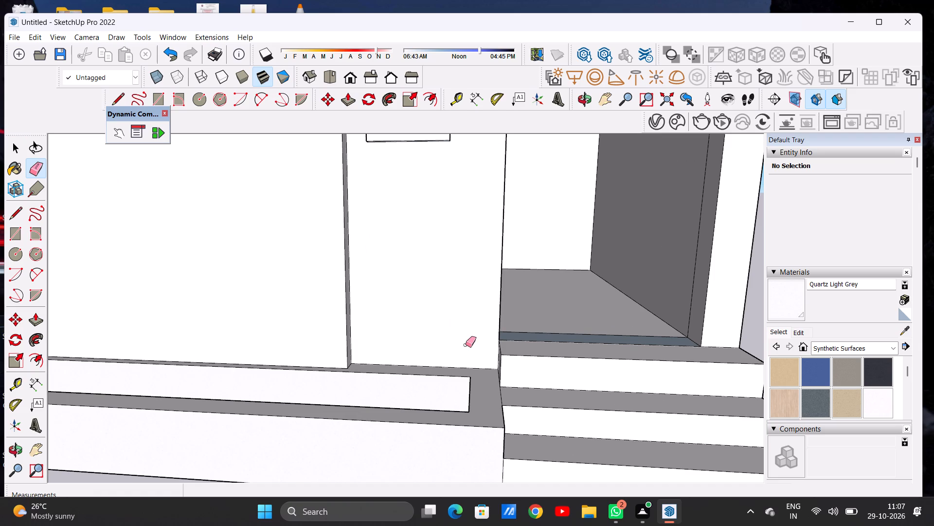
key("space")
Examine the whole room from the front and above, and the door threshold and entrance steps from close up.
scroll(453, 351, "down", 6)
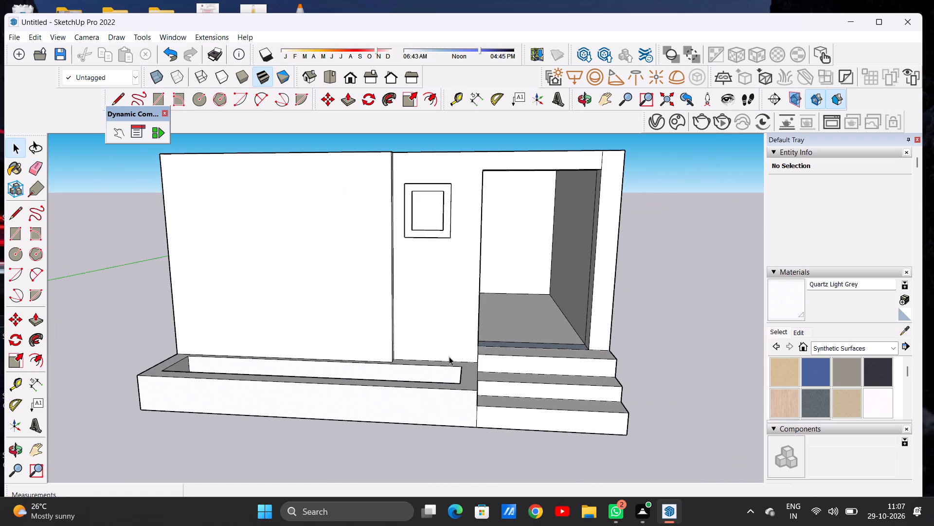
scroll(464, 389, "down", 3)
middle_click_drag(580, 359, 565, 349)
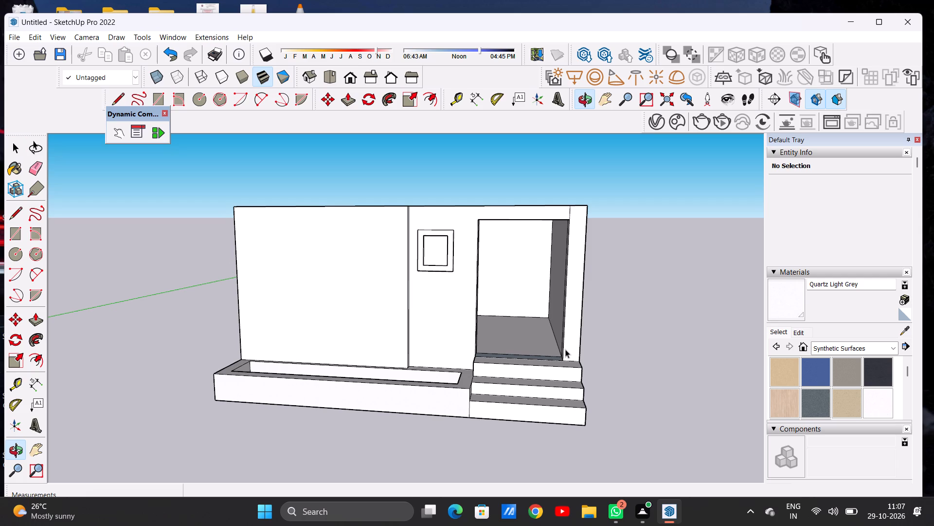
scroll(489, 382, "down", 8)
middle_click_drag(515, 376, 491, 365)
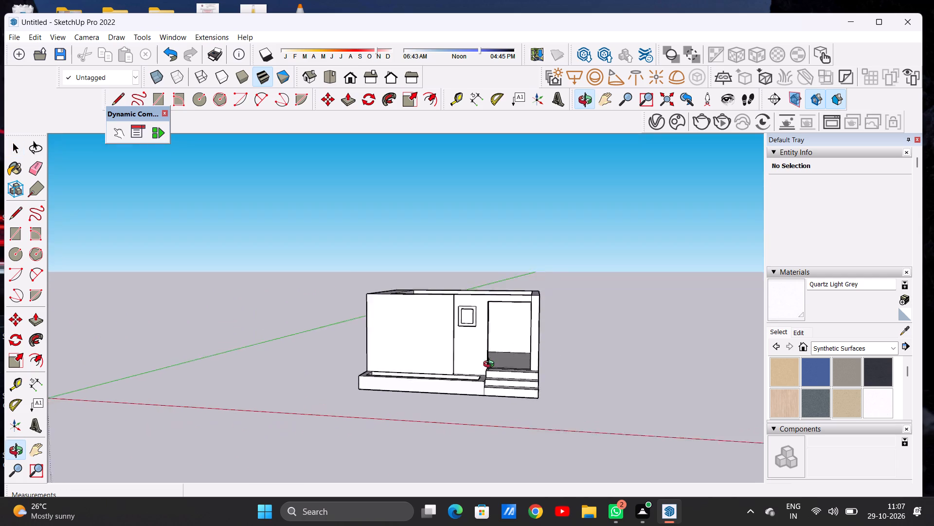
middle_click_drag(491, 365, 443, 436)
scroll(498, 391, "up", 17)
middle_click_drag(485, 363, 561, 414)
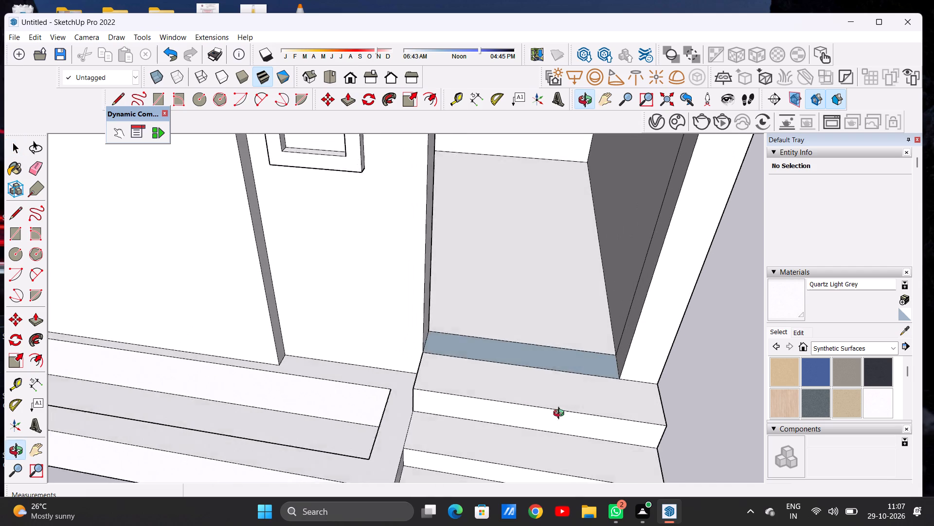
middle_click_drag(561, 414, 568, 416)
scroll(464, 406, "down", 5)
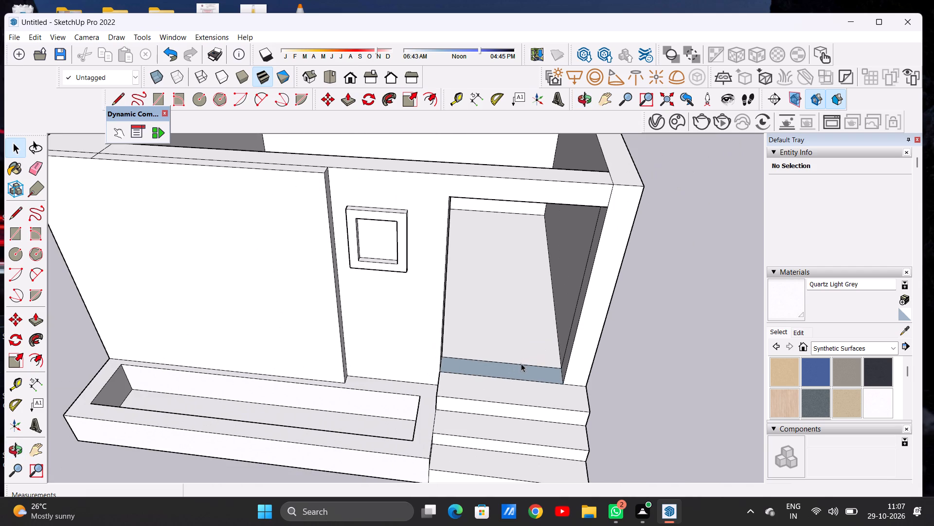
Draw a line about 1' 7/16" long across the door threshold, marking off a narrow strip beside the outer-corner jamb.
key("l")
scroll(572, 375, "up", 8)
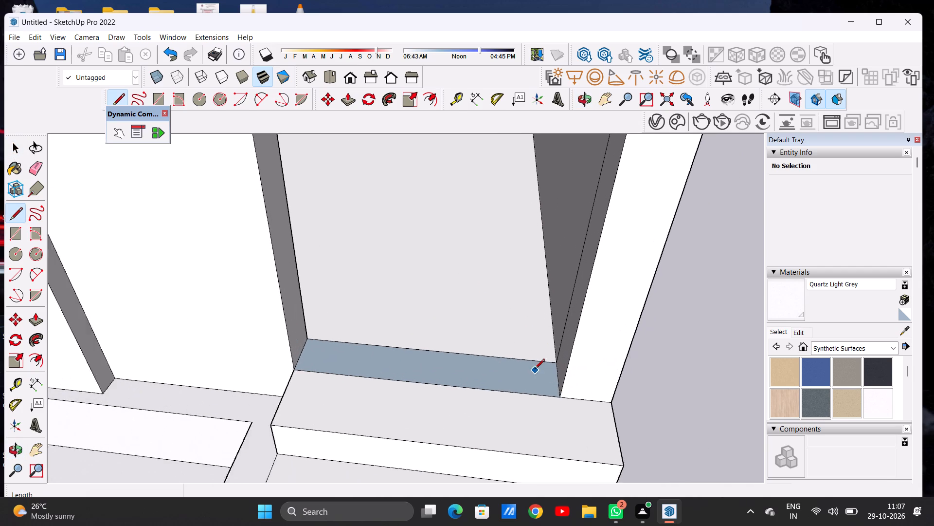
scroll(535, 370, "up", 2)
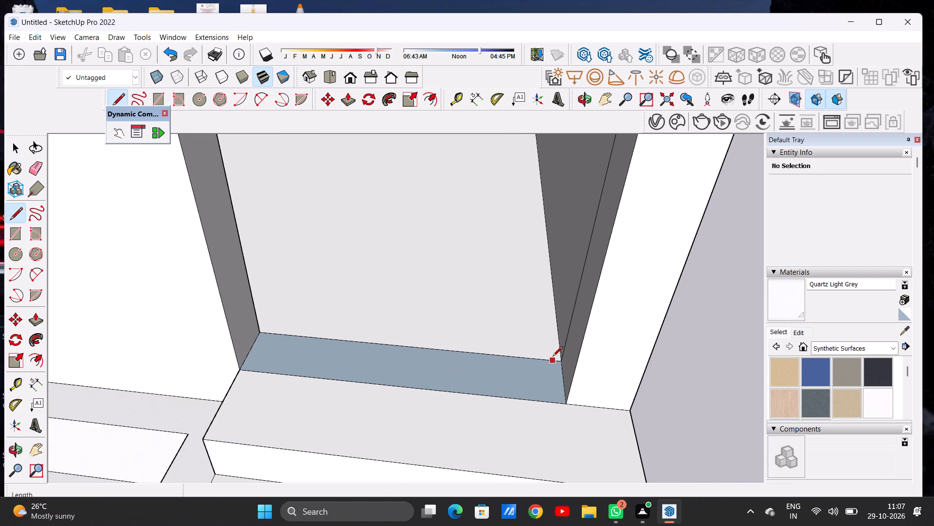
left_click(553, 357)
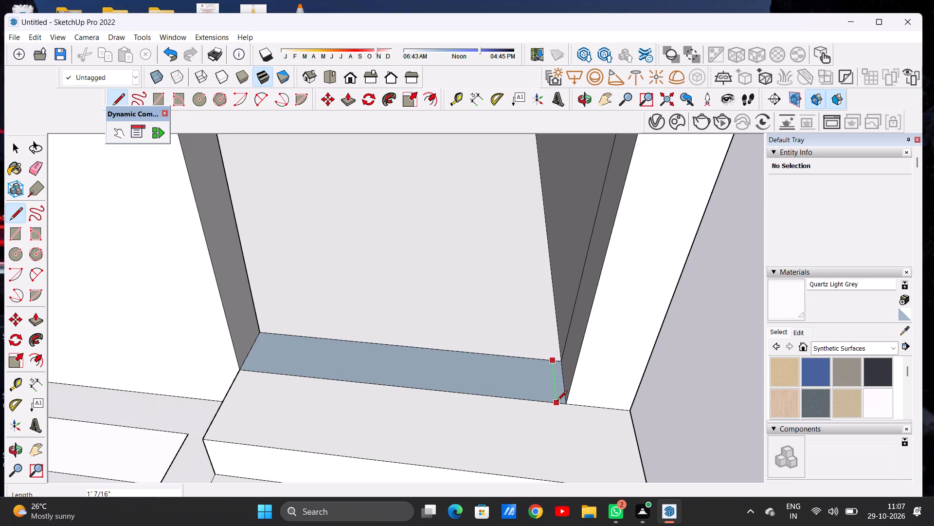
left_click(557, 401)
Push/Pull the narrow threshold strip up about 8' 3" to form a thin upright along the outer-corner jamb.
key("p")
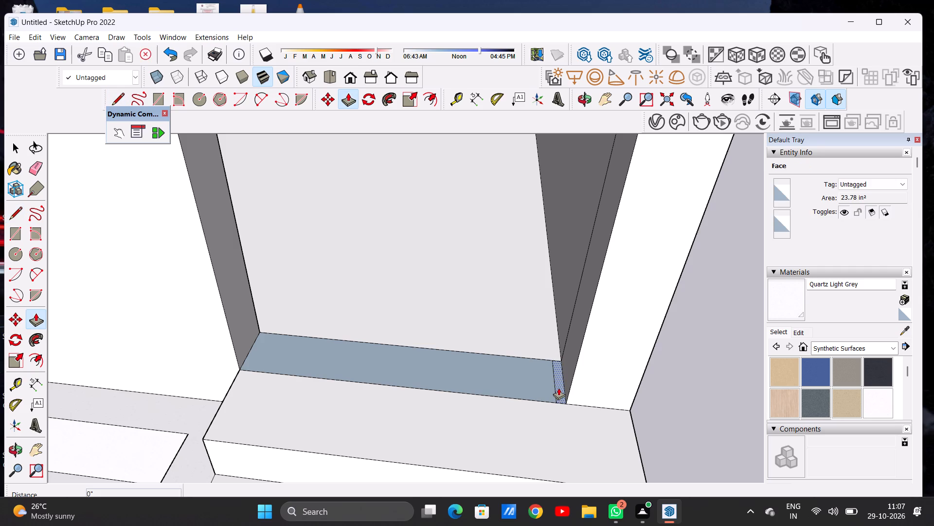
left_click(558, 388)
scroll(554, 365, "down", 9)
scroll(559, 368, "up", 1)
scroll(559, 368, "down", 1)
scroll(559, 368, "up", 1)
scroll(559, 368, "down", 5)
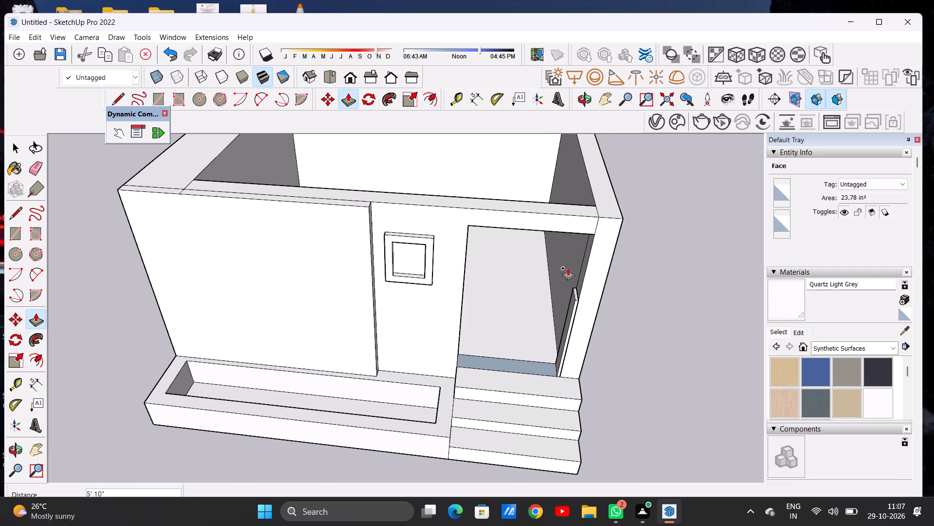
scroll(576, 254, "up", 5)
middle_click_drag(579, 329, 585, 217)
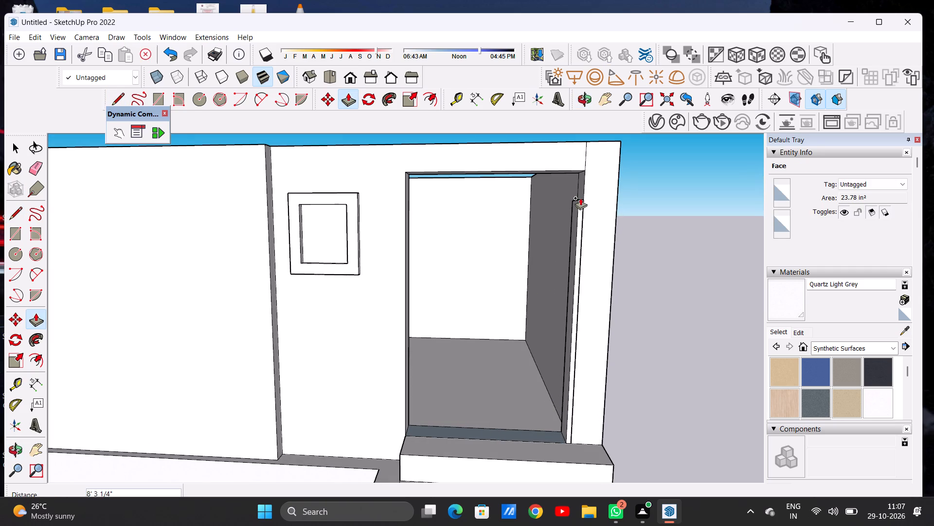
left_click(580, 197)
key("space")
scroll(578, 282, "down", 9)
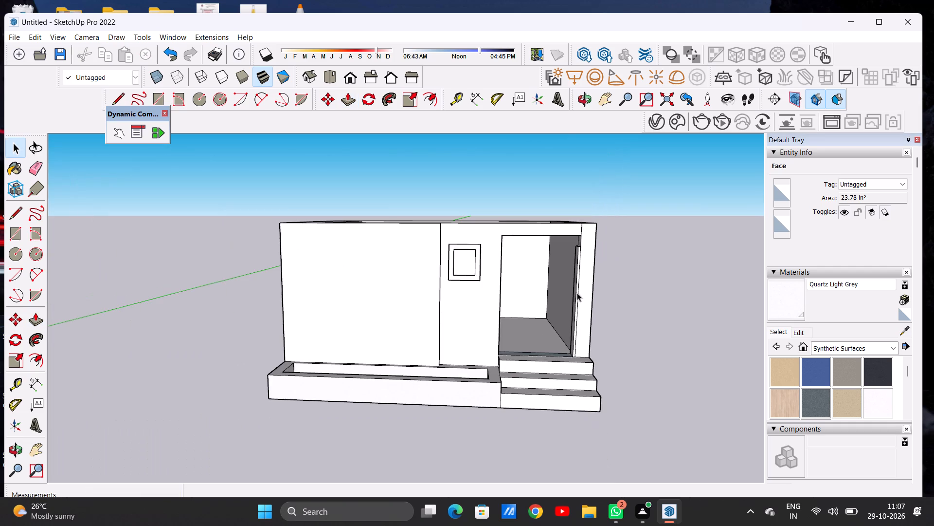
Push/Pull the remaining door threshold up about 3 9/16" to form a raised sill.
middle_click_drag(551, 312, 528, 316)
scroll(447, 344, "down", 1)
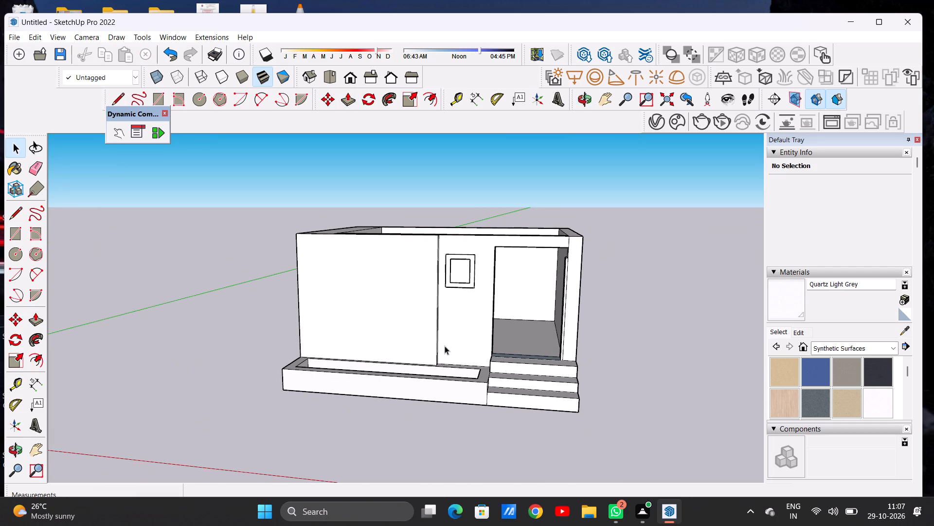
middle_click_drag(501, 339, 503, 348)
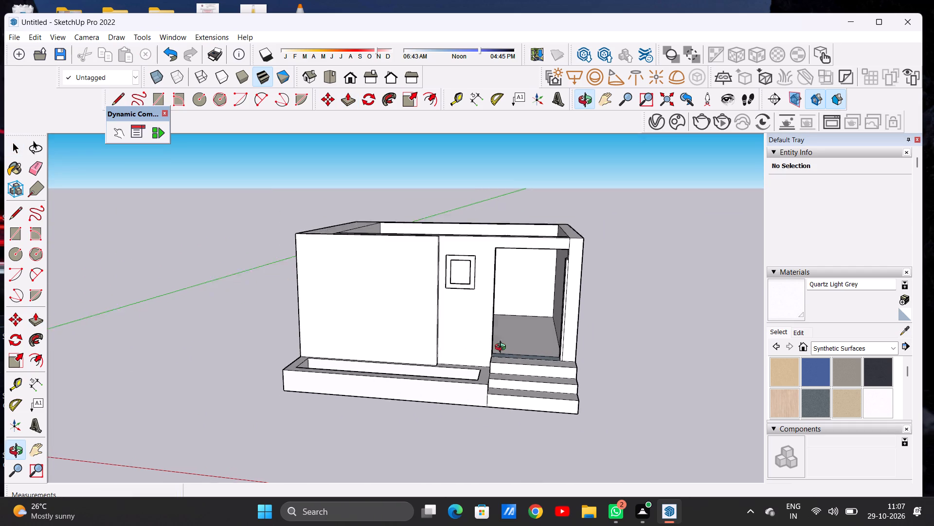
middle_click_drag(503, 348, 534, 413)
middle_click_drag(534, 413, 526, 419)
scroll(525, 344, "up", 9)
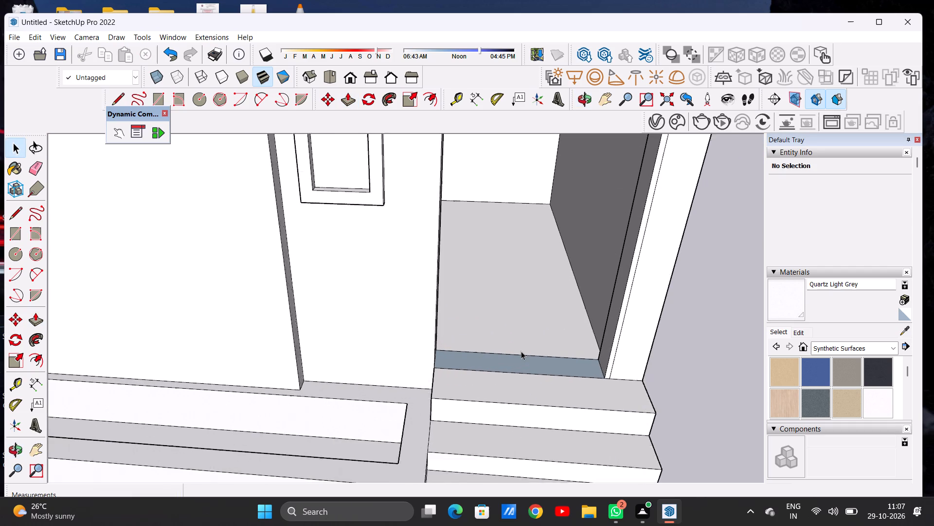
scroll(521, 351, "up", 1)
key("l")
middle_click_drag(513, 363, 516, 386)
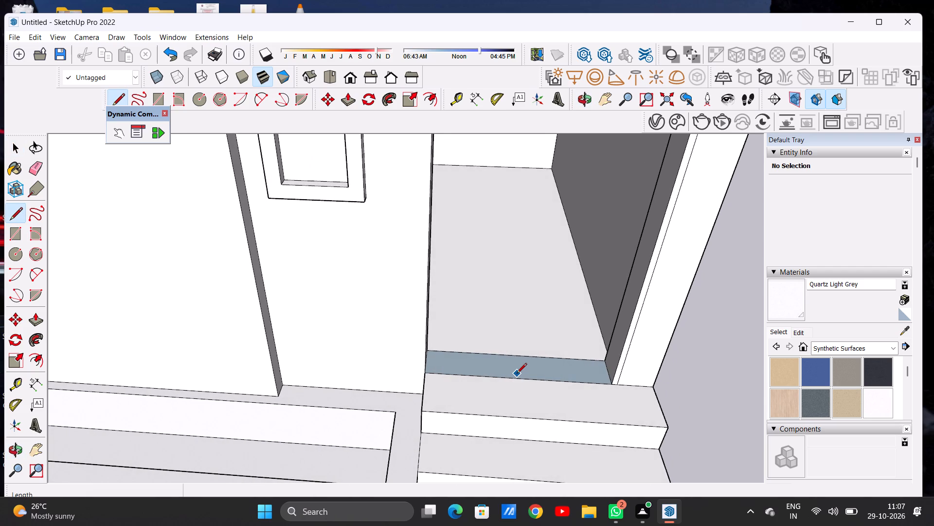
key("space")
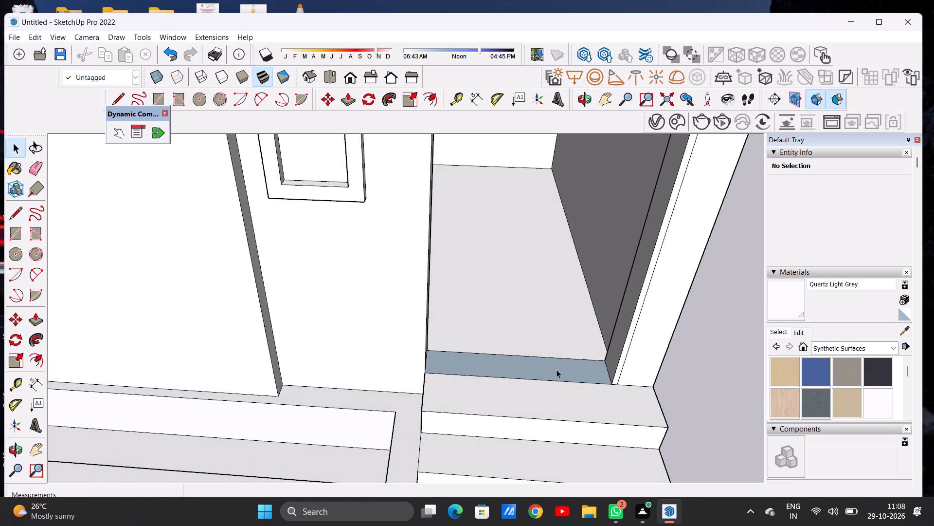
key("p")
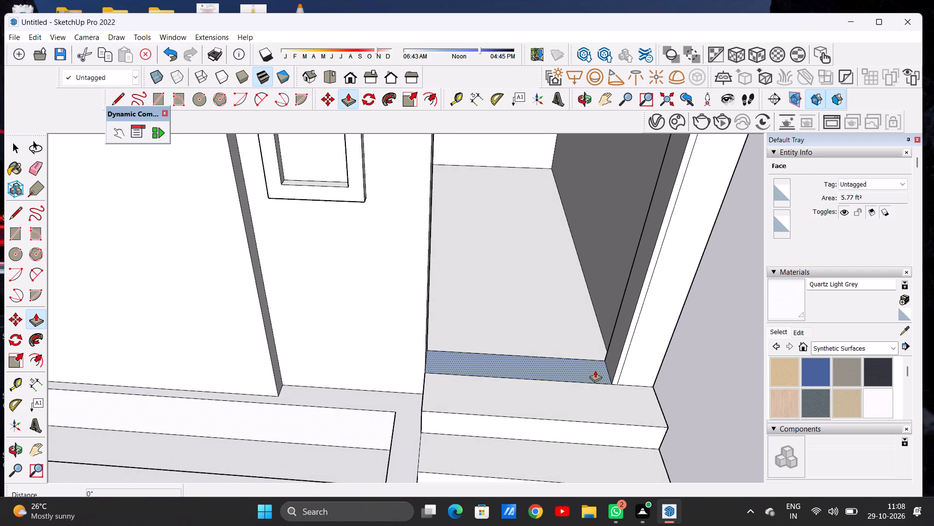
left_click(595, 370)
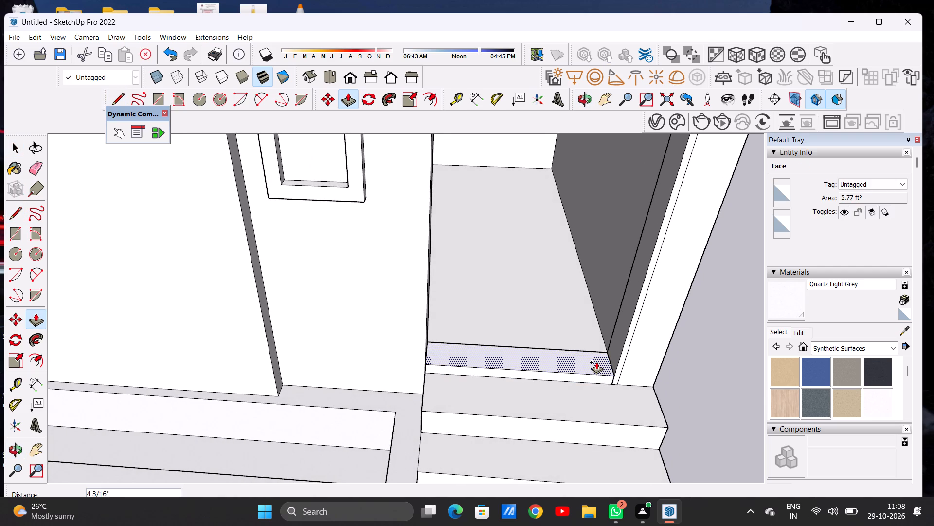
left_click(596, 363)
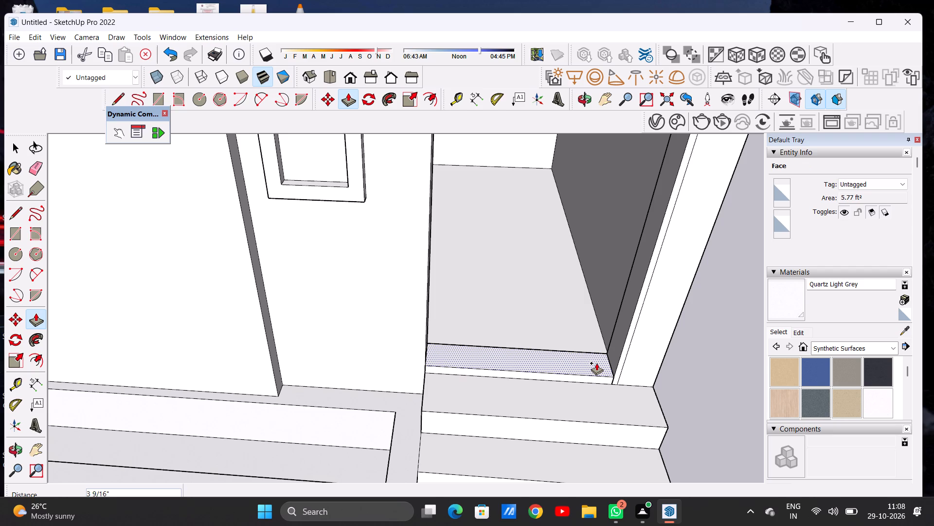
key("space")
Draw a line about 1' 7/16" long across the raised sill, separating the section on the window side.
scroll(324, 372, "down", 5)
scroll(434, 359, "up", 4)
middle_click_drag(435, 358, 438, 381)
key("l")
scroll(466, 381, "up", 6)
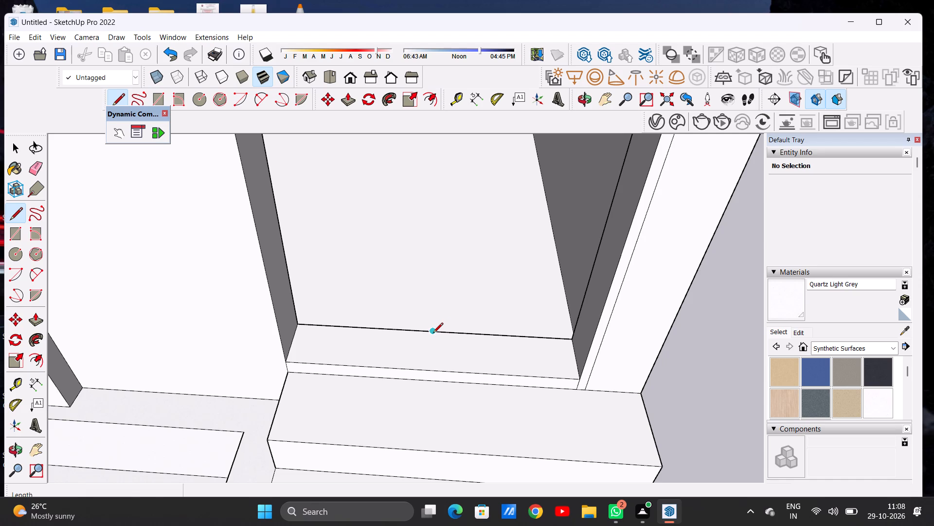
left_click(404, 329)
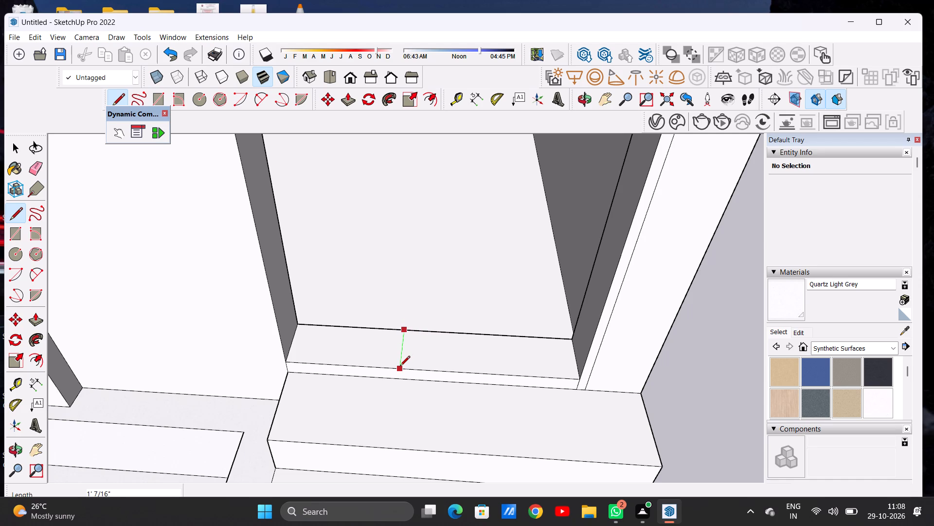
left_click(400, 367)
key("space")
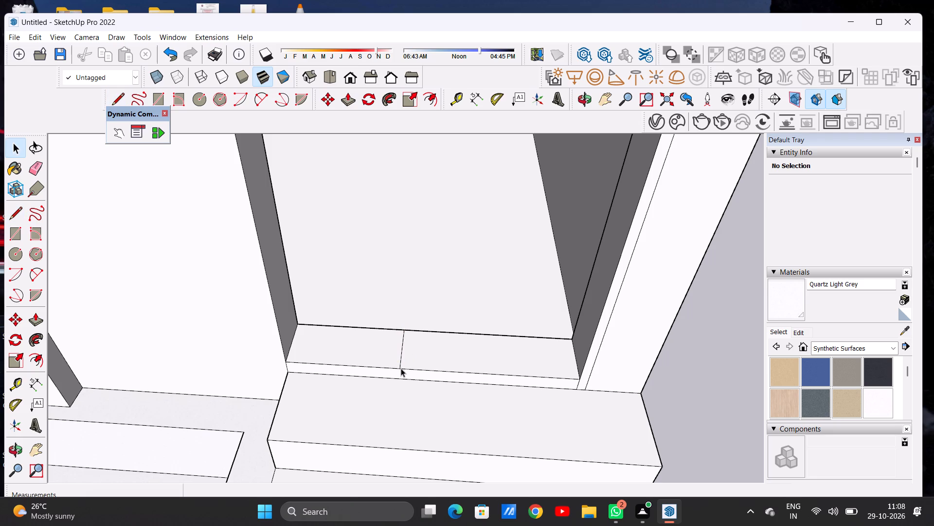
Push/Pull the window-side sill section up about 8' 1/16" to the height of the thin upright.
key("p")
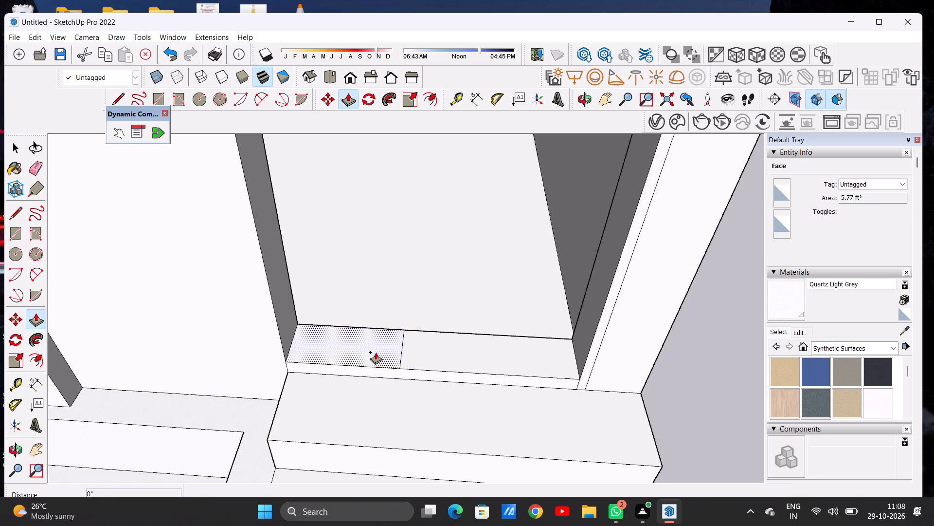
left_click(376, 352)
scroll(398, 338, "down", 13)
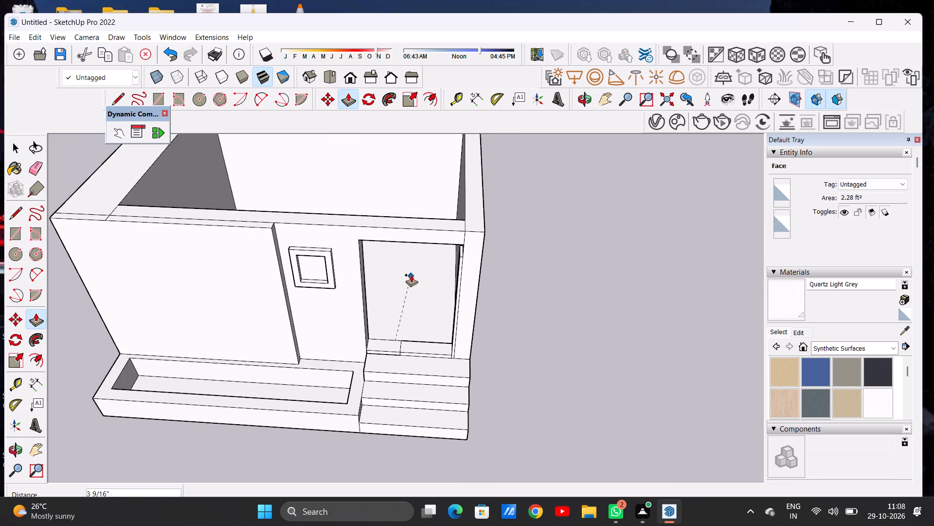
scroll(401, 264, "up", 5)
scroll(400, 303, "down", 6)
middle_click_drag(400, 324, 399, 320)
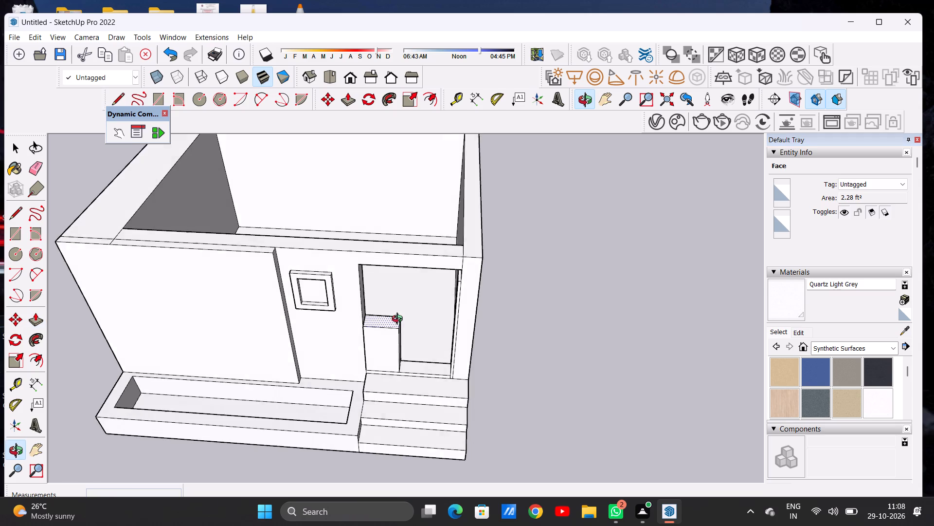
middle_click_drag(399, 320, 408, 246)
scroll(395, 265, "up", 12)
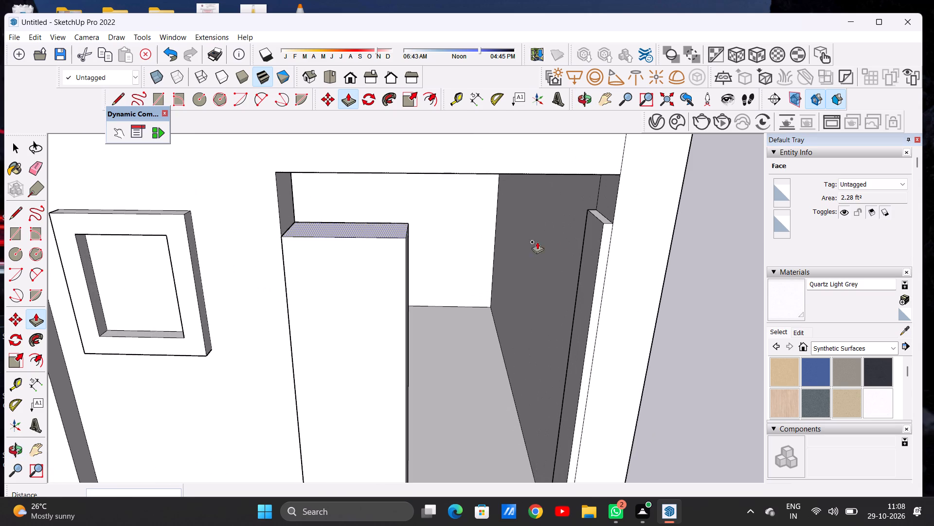
left_click(604, 226)
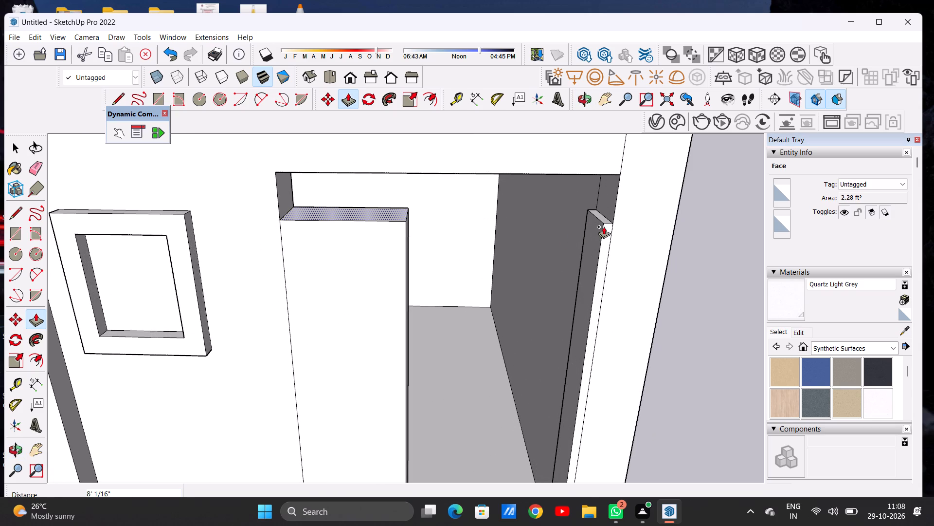
key("space")
Push/Pull the top of the wide window-side upright down to leave a deeper gap beneath the door lintel.
scroll(420, 350, "down", 6)
middle_click_drag(388, 376, 386, 312)
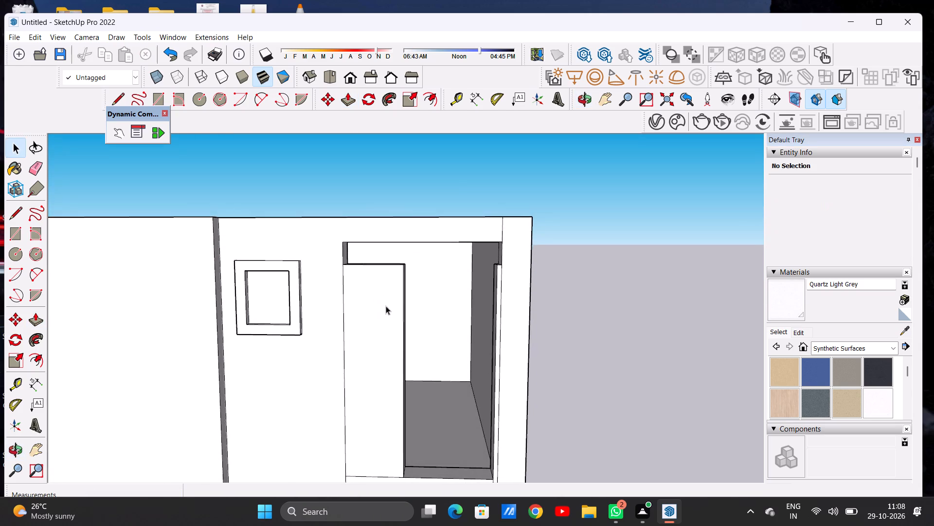
scroll(386, 306, "down", 7)
middle_click_drag(394, 308, 368, 374)
scroll(382, 289, "up", 7)
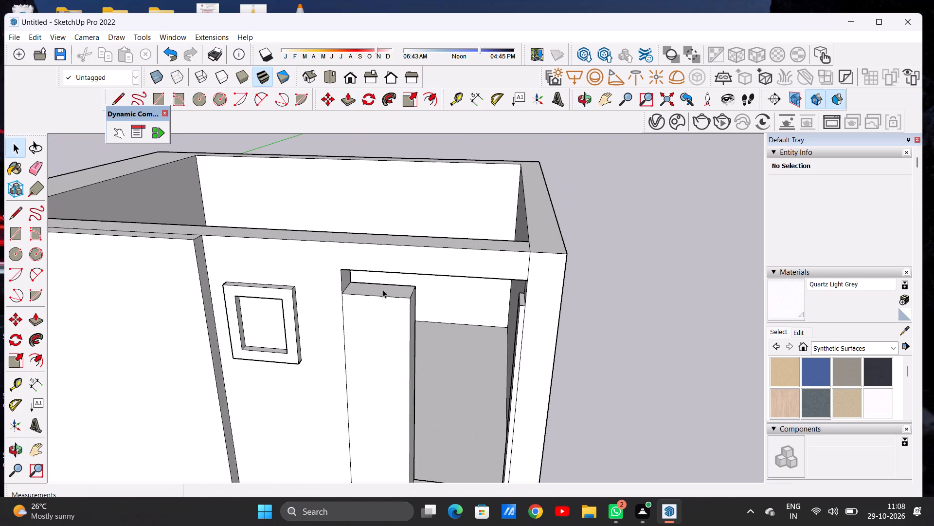
key("p")
scroll(382, 282, "up", 7)
scroll(395, 299, "down", 7)
left_click(400, 300)
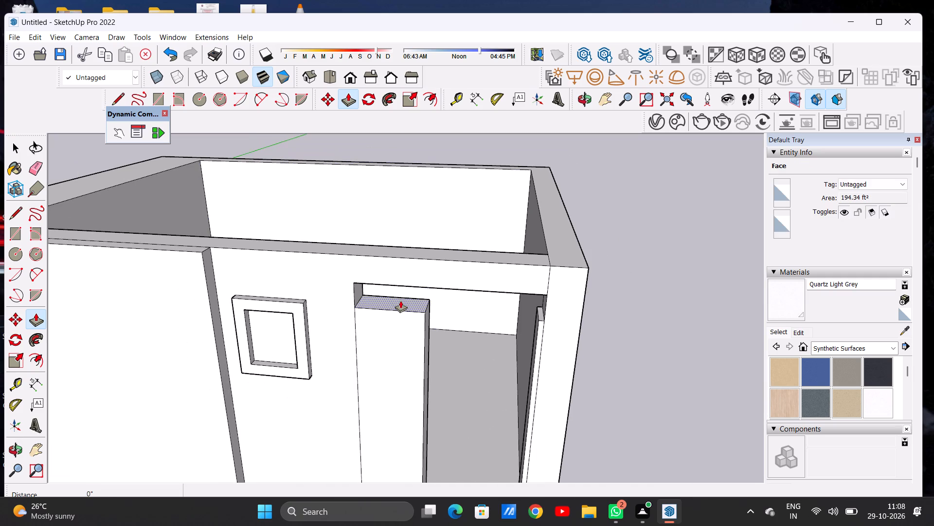
left_click(393, 332)
Push/Pull the top of the thin upright down about 1' 1 7/16" to align with the wide upright's top.
scroll(540, 314, "up", 7)
left_click(540, 315)
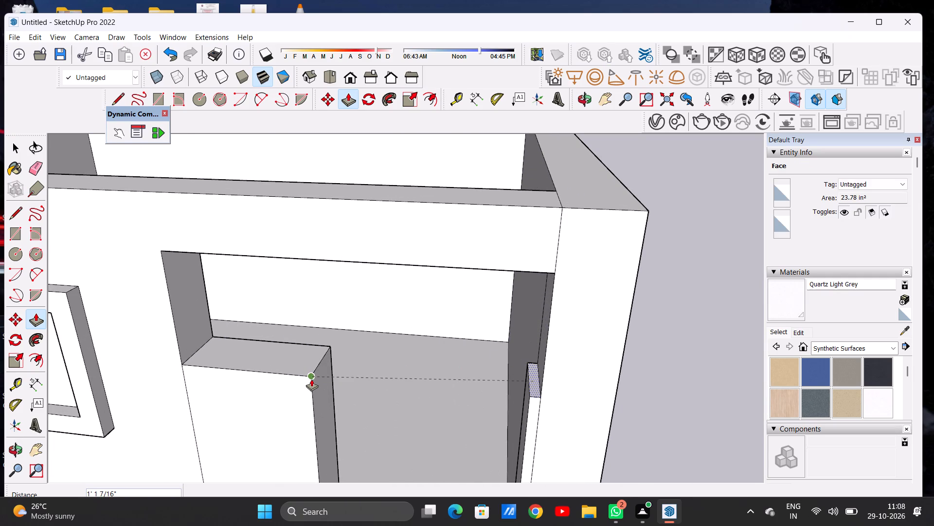
left_click(311, 379)
key("space")
Examine the doorway and its two uprights from the front, from the side and from close up.
scroll(447, 369, "down", 1)
scroll(456, 367, "up", 1)
scroll(463, 365, "down", 9)
scroll(468, 339, "up", 1)
scroll(464, 338, "down", 4)
middle_click_drag(436, 378, 441, 292)
scroll(448, 339, "up", 6)
scroll(429, 349, "down", 5)
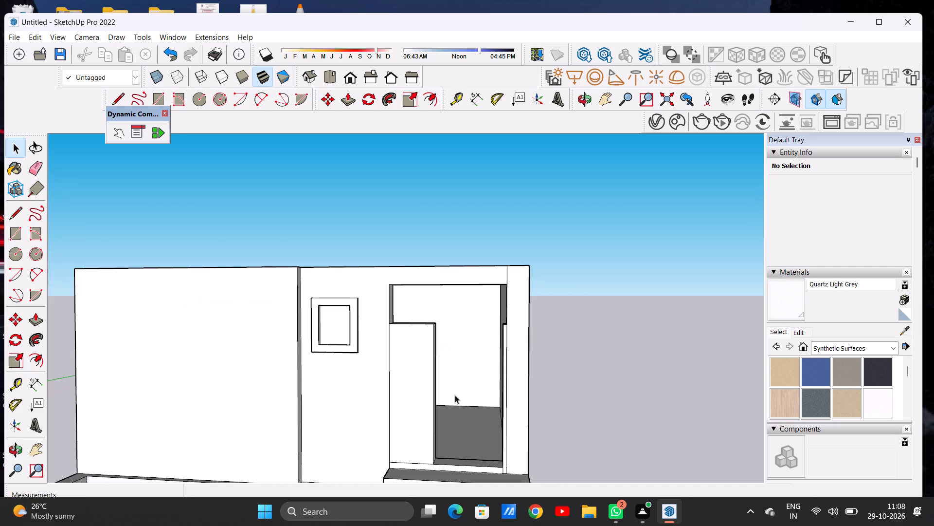
scroll(443, 400, "down", 2)
middle_click_drag(449, 427, 386, 423)
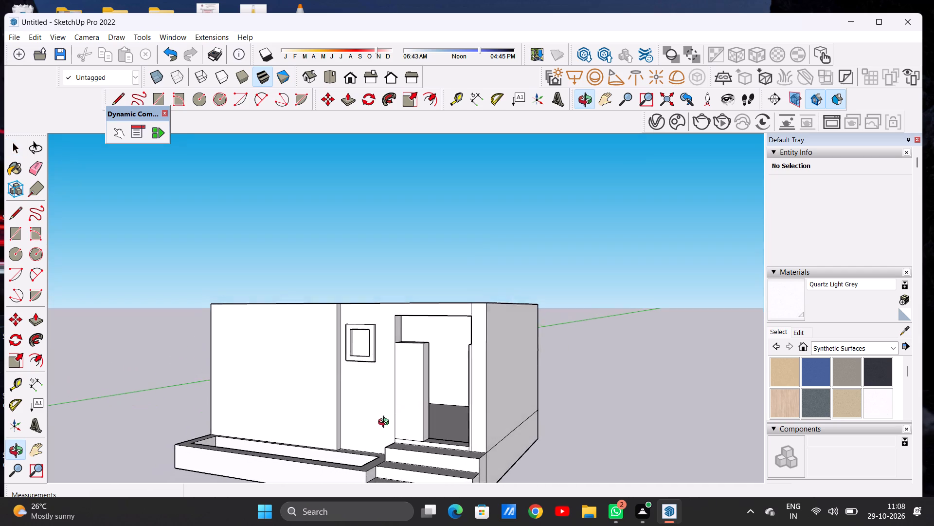
middle_click_drag(386, 423, 383, 443)
scroll(423, 377, "up", 11)
middle_click_drag(432, 357, 415, 341)
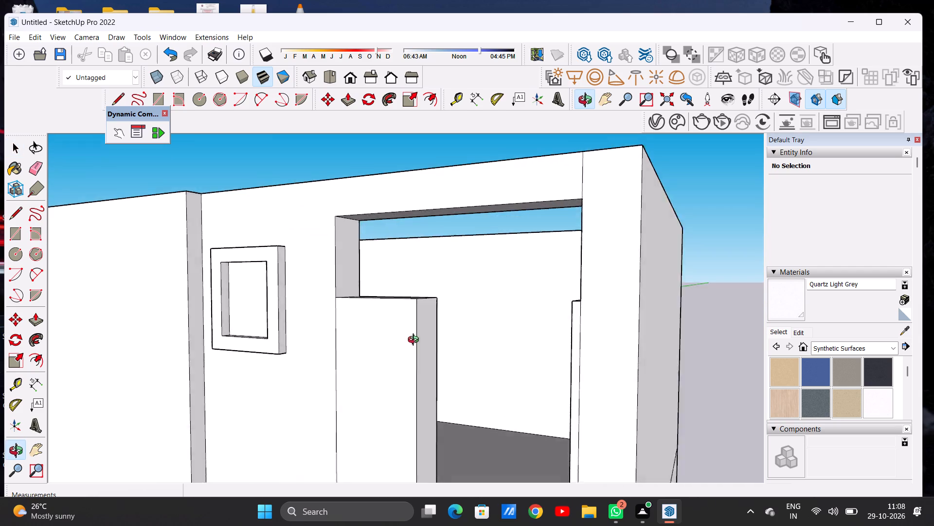
middle_click_drag(415, 341, 400, 334)
scroll(433, 318, "down", 11)
middle_click_drag(404, 343, 344, 358)
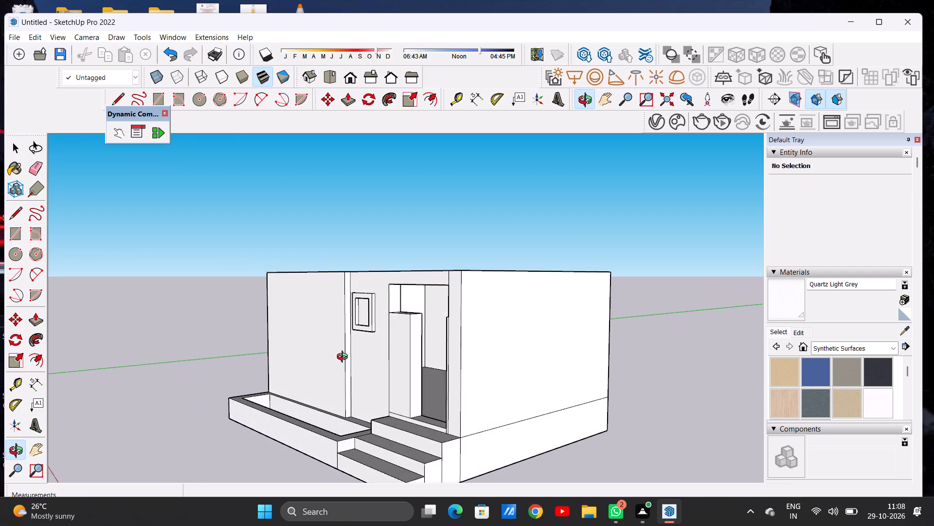
middle_click_drag(344, 358, 332, 363)
scroll(434, 325, "up", 3)
scroll(423, 322, "down", 1)
scroll(423, 322, "up", 7)
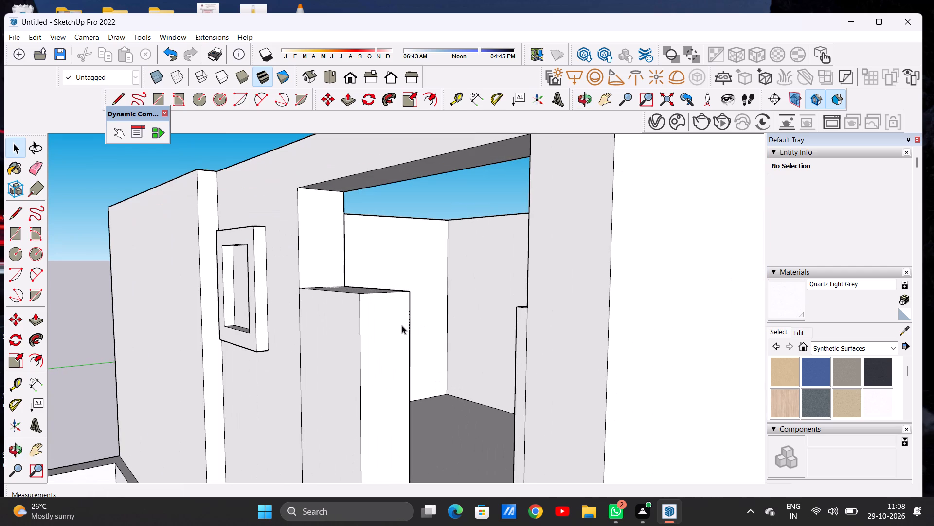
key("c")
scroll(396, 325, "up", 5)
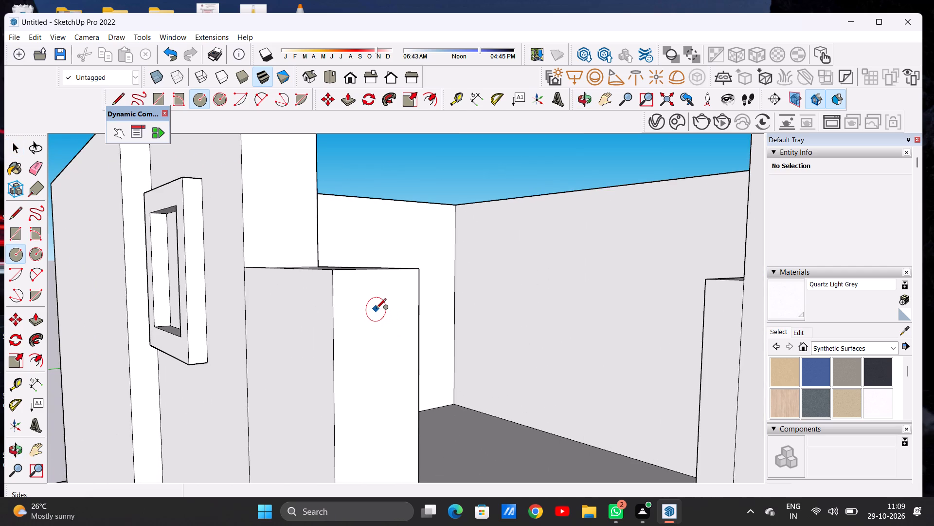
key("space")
Draw a line about 1' 7/16" long across the wide upright's doorway-side face, just below its top.
key("l")
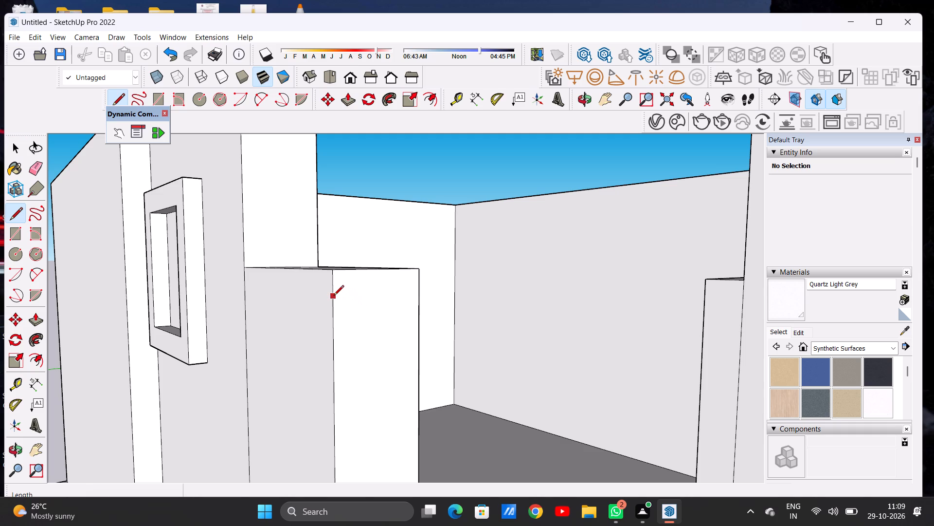
left_click(334, 296)
left_click(418, 291)
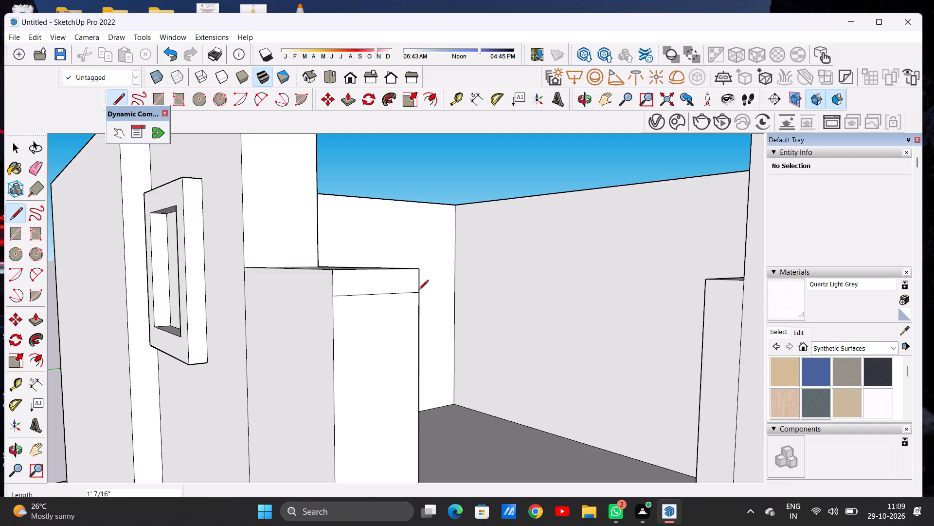
Push/Pull the strip above the line about 3' 4 3/8" across the doorway to meet the thin upright, forming a crossbar.
key("space")
type("P")
left_click(380, 281)
scroll(510, 318, "down", 6)
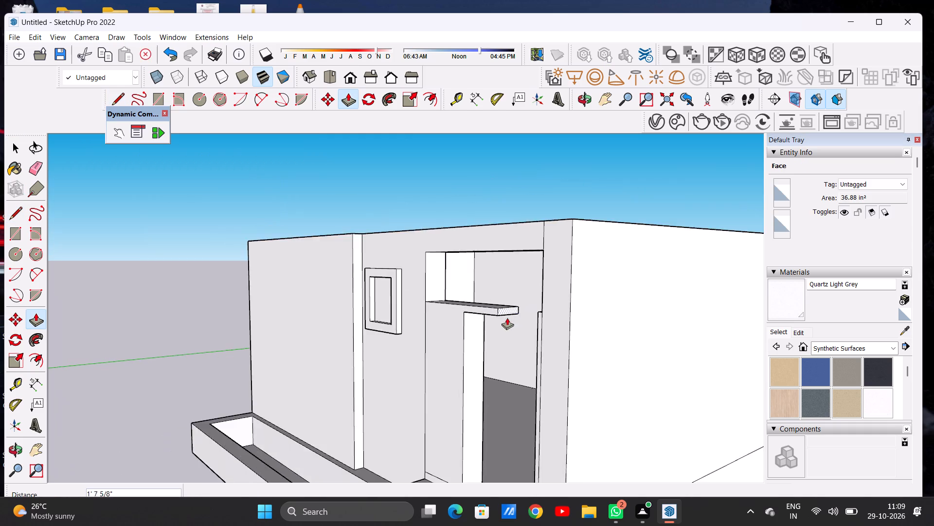
scroll(507, 318, "down", 5)
middle_click_drag(487, 318, 564, 318)
scroll(493, 313, "up", 6)
middle_click_drag(494, 312, 547, 306)
scroll(576, 332, "up", 9)
scroll(571, 273, "up", 2)
scroll(575, 267, "down", 1)
scroll(576, 266, "up", 3)
scroll(590, 263, "down", 9)
middle_click_drag(587, 271, 600, 306)
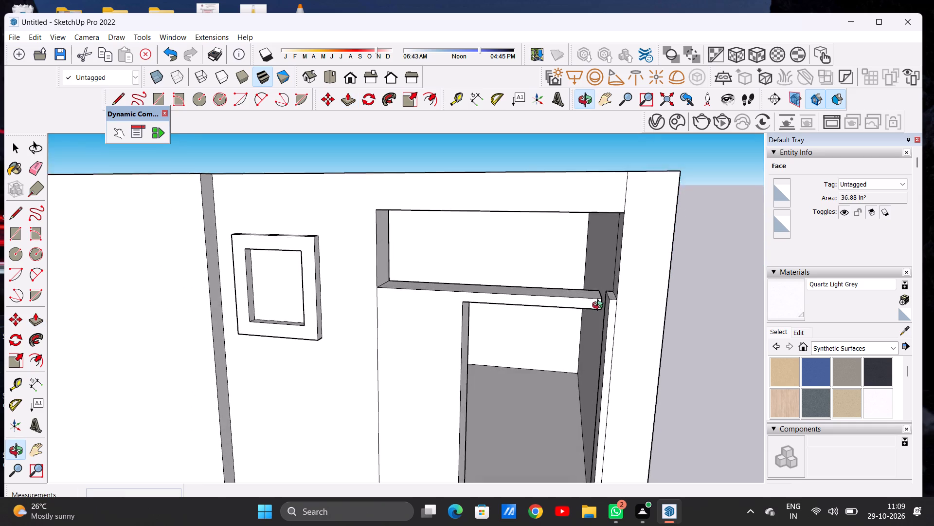
middle_click_drag(600, 306, 599, 303)
scroll(607, 282, "up", 2)
scroll(607, 282, "down", 1)
scroll(608, 282, "up", 4)
scroll(610, 306, "down", 1)
scroll(610, 306, "up", 12)
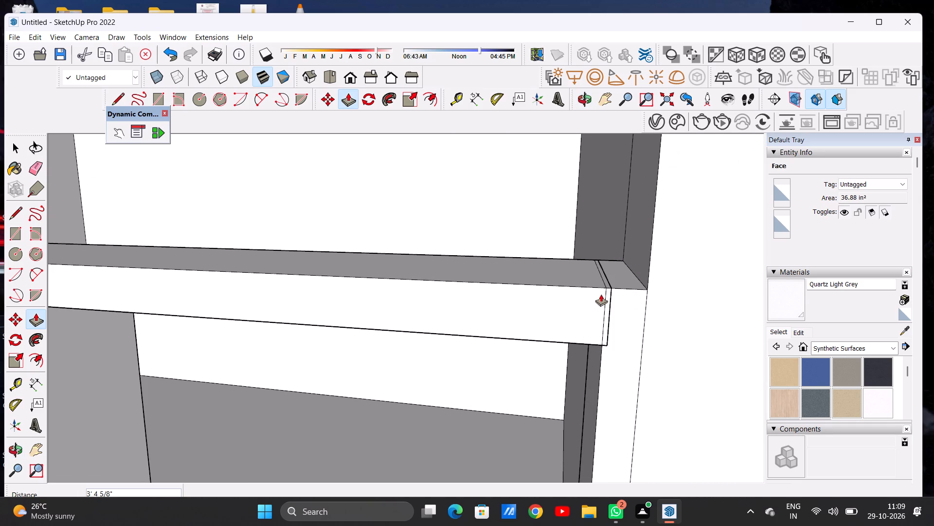
middle_click_drag(591, 298, 566, 290)
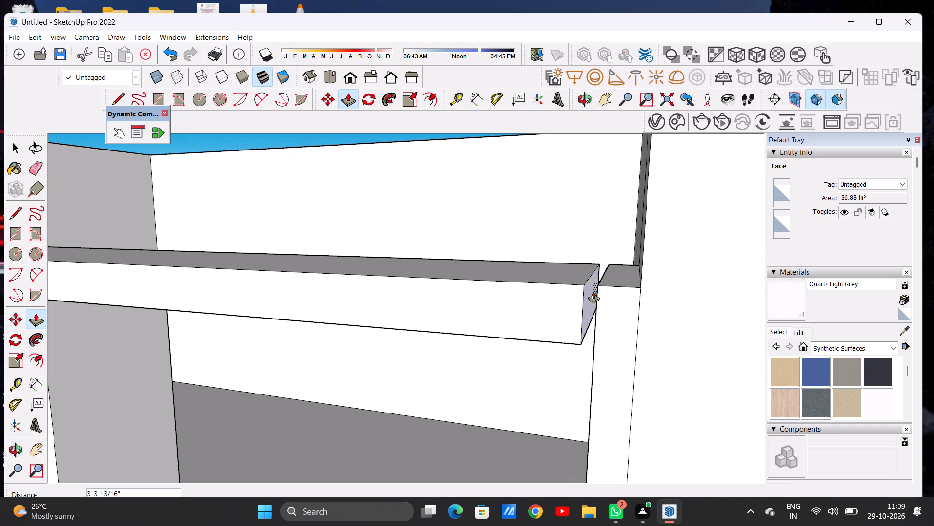
left_click(598, 285)
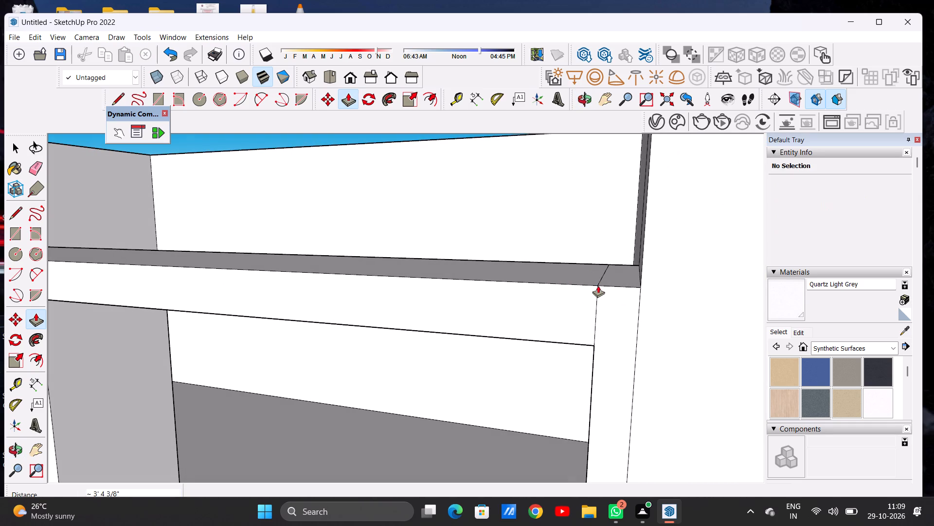
key("space")
Erase the seam line on the front face where the crossbar meets the thin upright.
scroll(608, 319, "down", 15)
middle_click_drag(451, 329, 508, 302)
scroll(475, 309, "down", 7)
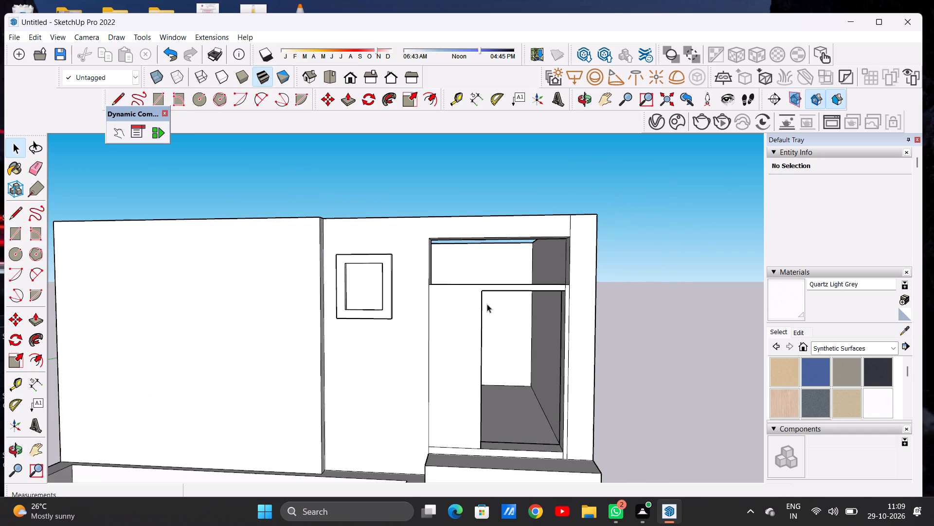
scroll(574, 284, "up", 17)
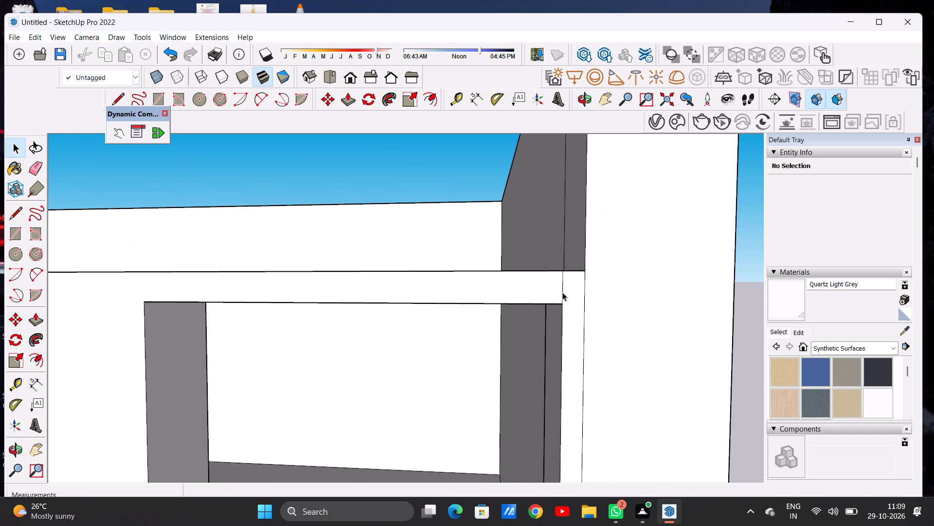
key("e")
left_click(563, 291)
key("space")
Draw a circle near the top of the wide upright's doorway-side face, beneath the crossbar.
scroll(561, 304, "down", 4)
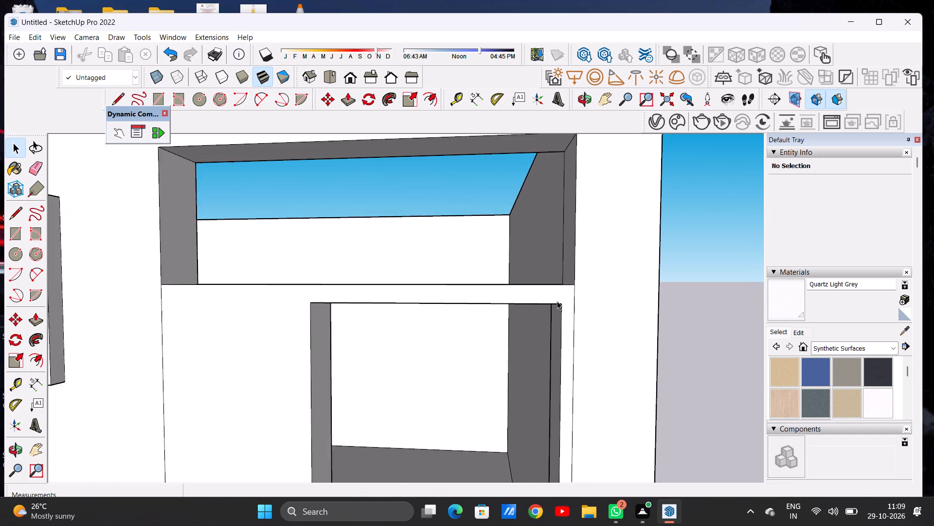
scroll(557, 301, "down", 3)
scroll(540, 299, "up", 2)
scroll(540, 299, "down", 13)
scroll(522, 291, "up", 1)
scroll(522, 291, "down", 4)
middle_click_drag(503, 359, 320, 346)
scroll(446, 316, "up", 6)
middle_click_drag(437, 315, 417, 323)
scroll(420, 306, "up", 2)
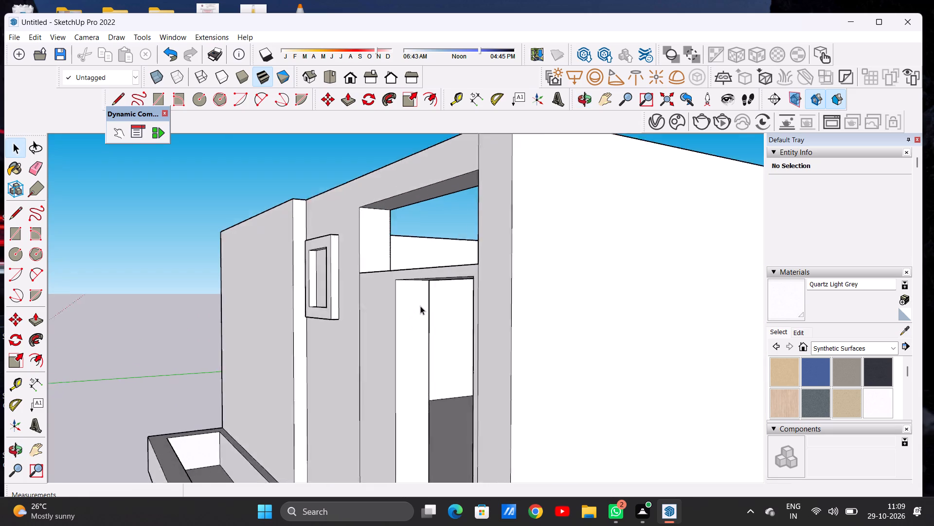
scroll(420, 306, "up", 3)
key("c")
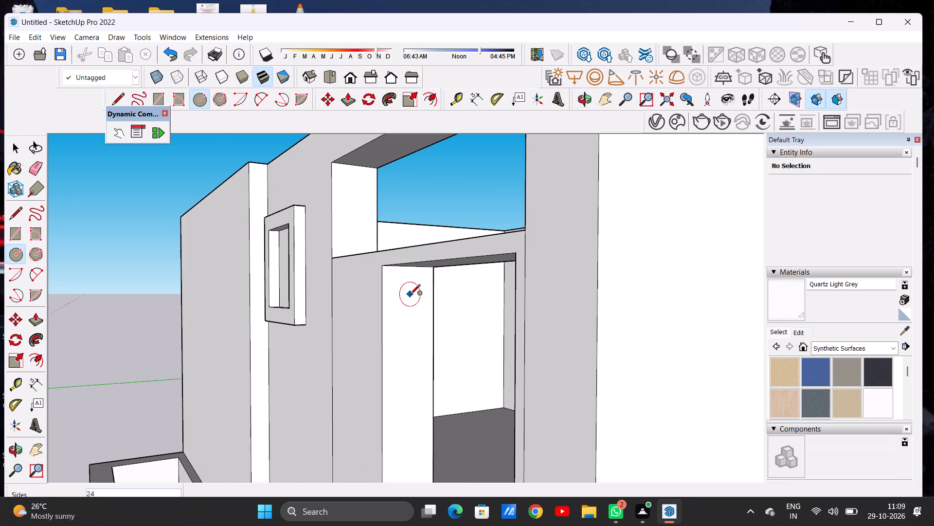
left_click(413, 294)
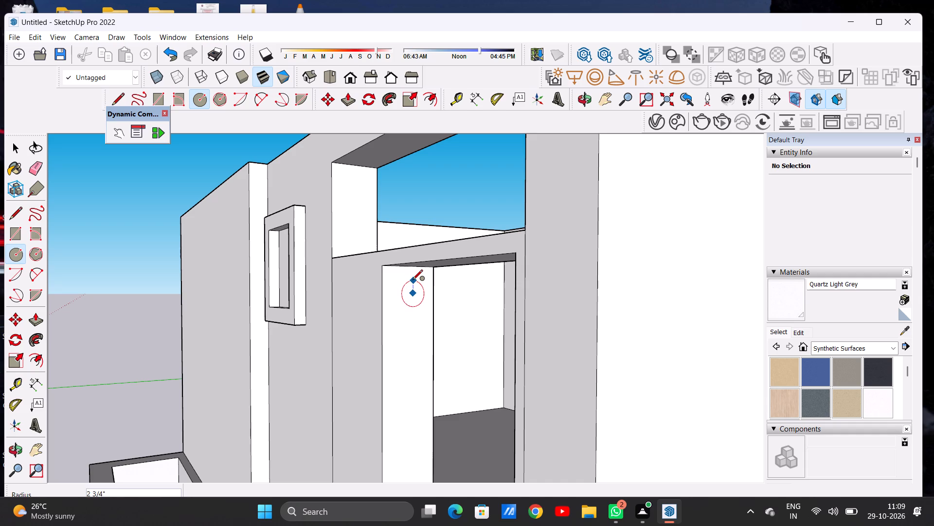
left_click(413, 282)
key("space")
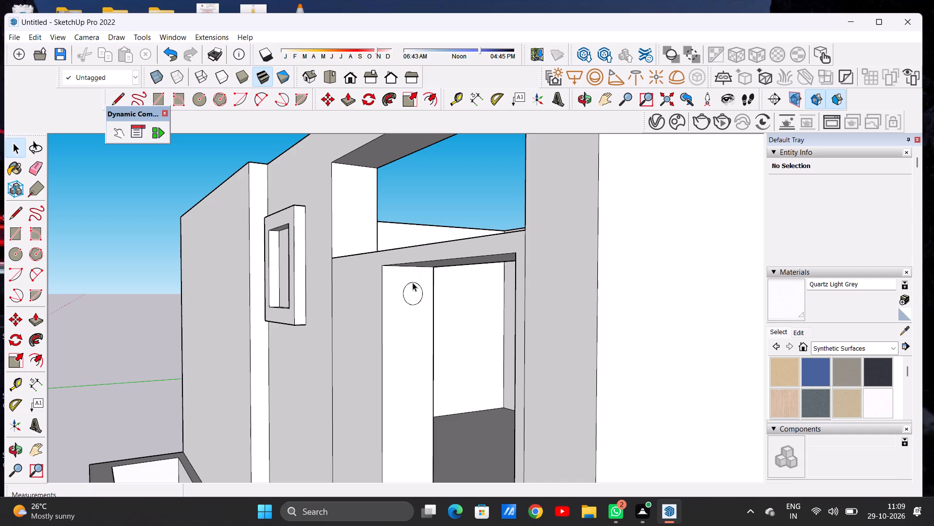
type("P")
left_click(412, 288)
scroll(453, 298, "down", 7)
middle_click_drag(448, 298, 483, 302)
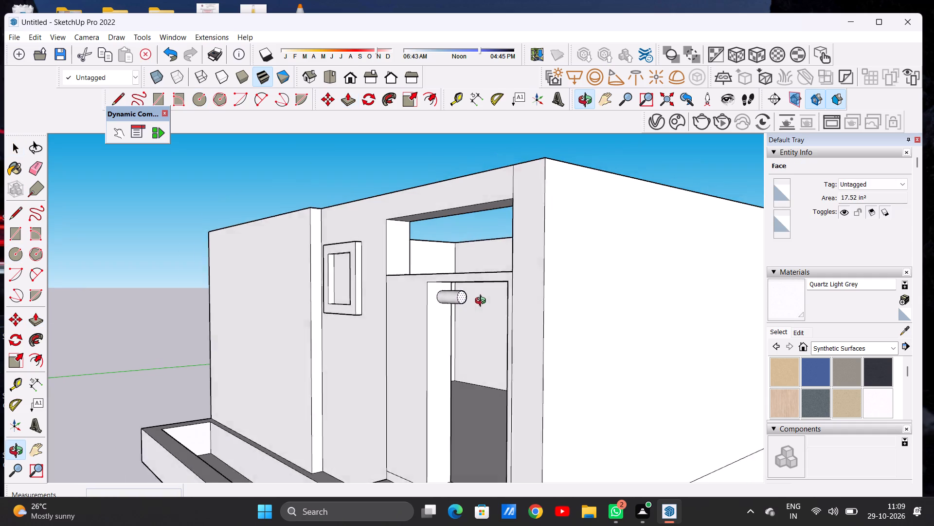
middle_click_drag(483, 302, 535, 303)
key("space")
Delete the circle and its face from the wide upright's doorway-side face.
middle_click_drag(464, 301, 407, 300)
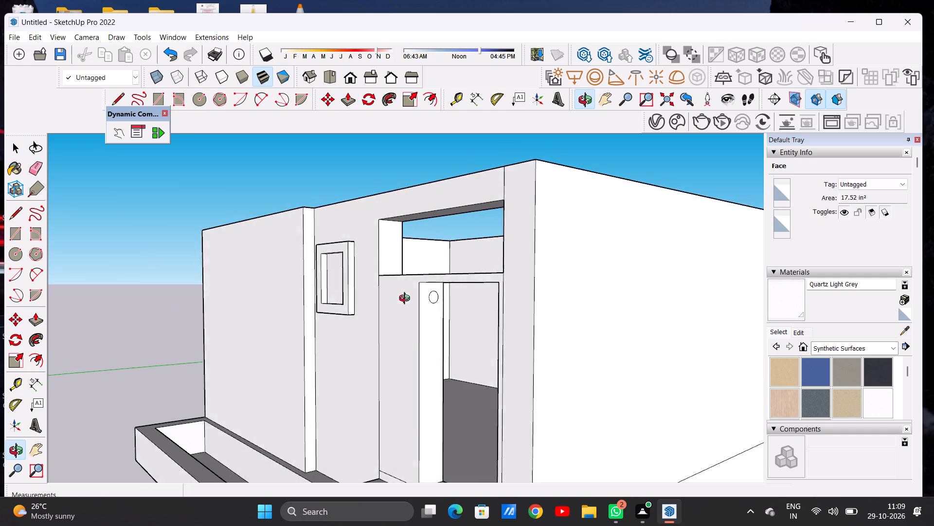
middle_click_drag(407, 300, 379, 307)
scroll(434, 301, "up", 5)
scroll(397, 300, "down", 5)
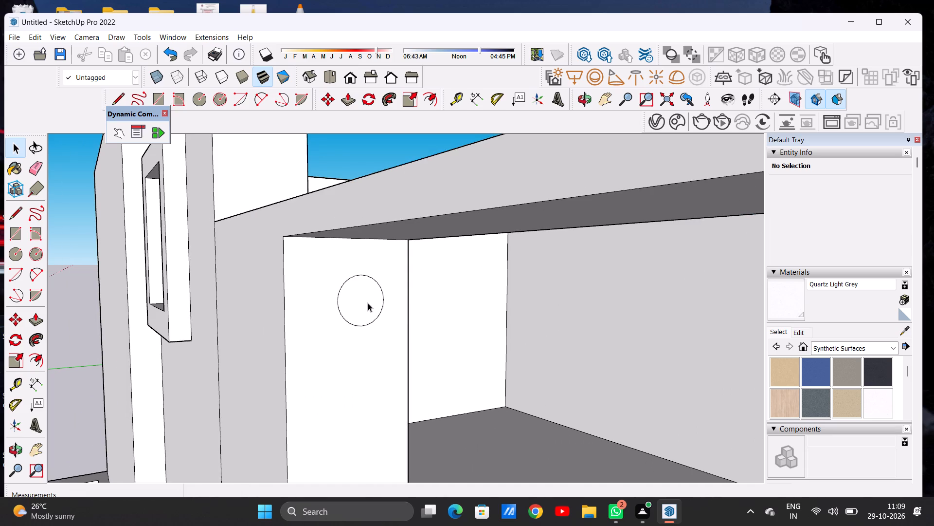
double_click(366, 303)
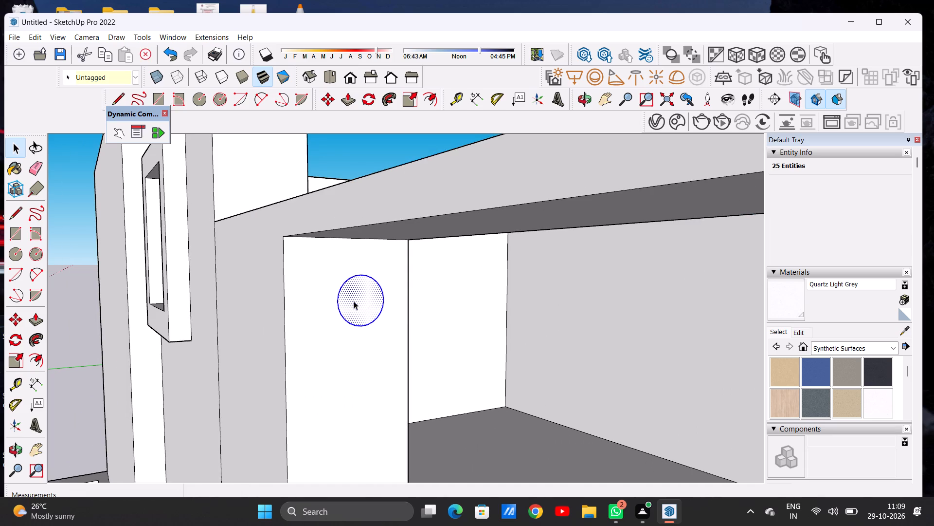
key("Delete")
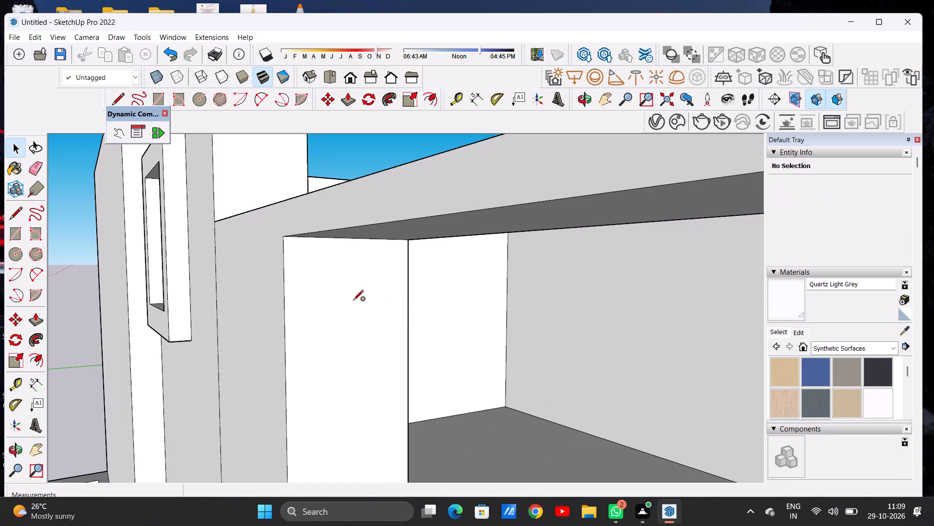
Draw a circle of about 1 1/8" radius near the top of the wide upright's doorway-side face.
key("c")
left_click(350, 295)
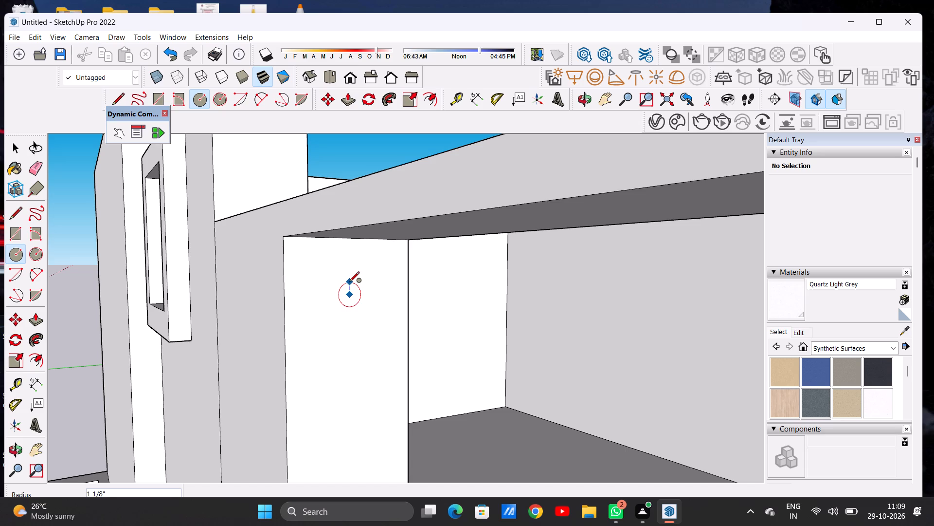
left_click(349, 282)
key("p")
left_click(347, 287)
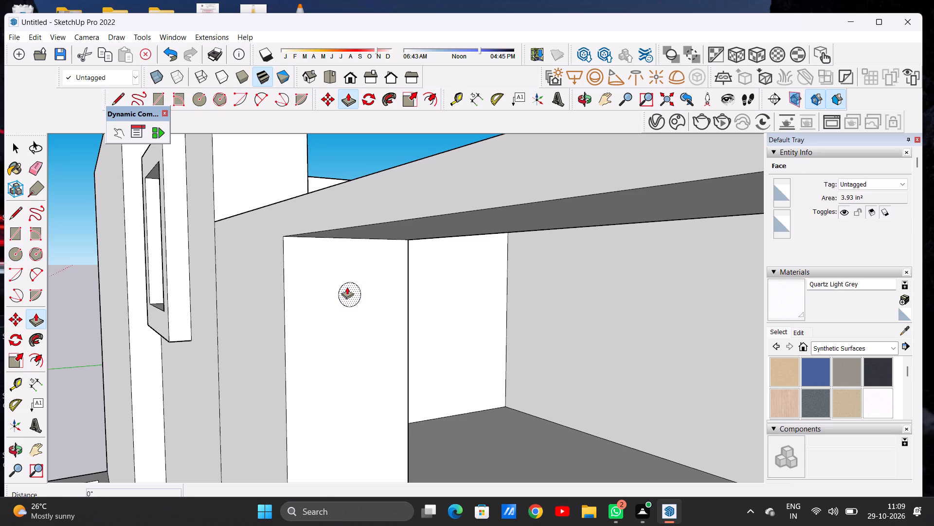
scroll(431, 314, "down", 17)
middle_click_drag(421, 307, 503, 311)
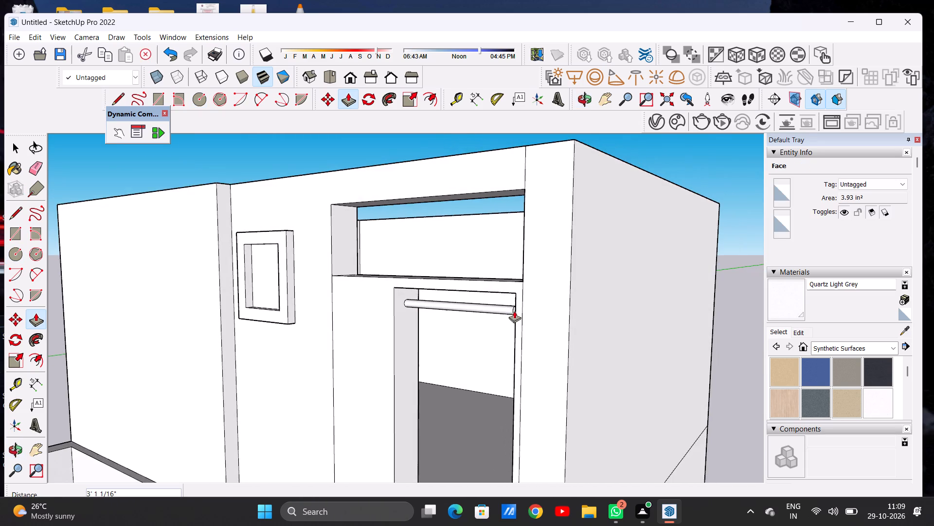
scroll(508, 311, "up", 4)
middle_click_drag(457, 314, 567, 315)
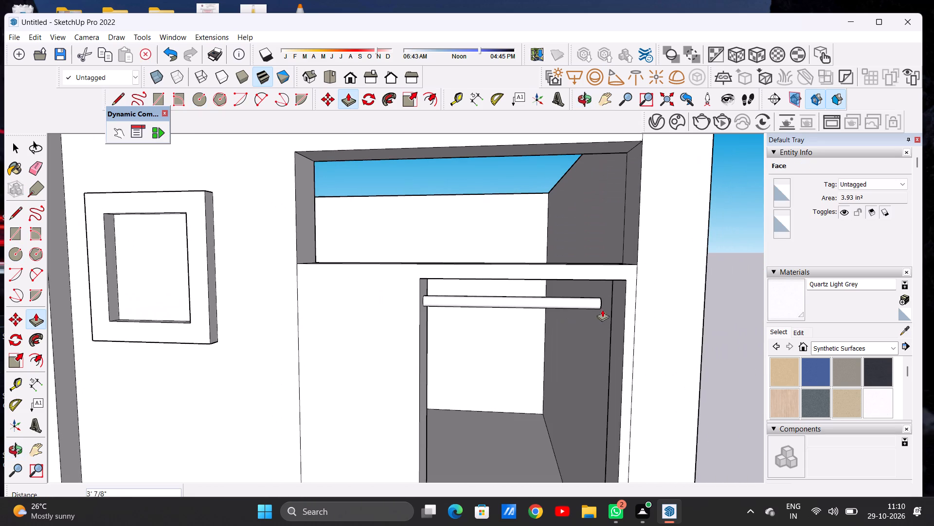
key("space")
Move the circle straight up about 1 15/16" on the wide upright's doorway-side face, closer to the crossbar.
middle_click_drag(483, 313, 352, 304)
scroll(484, 293, "down", 7)
scroll(390, 297, "up", 7)
scroll(392, 284, "down", 1)
scroll(392, 284, "up", 8)
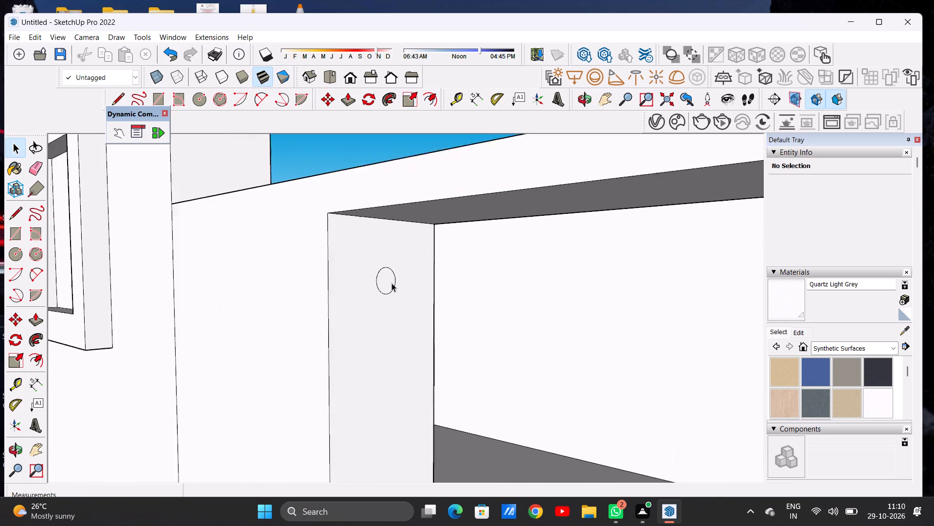
scroll(392, 283, "up", 2)
double_click(381, 282)
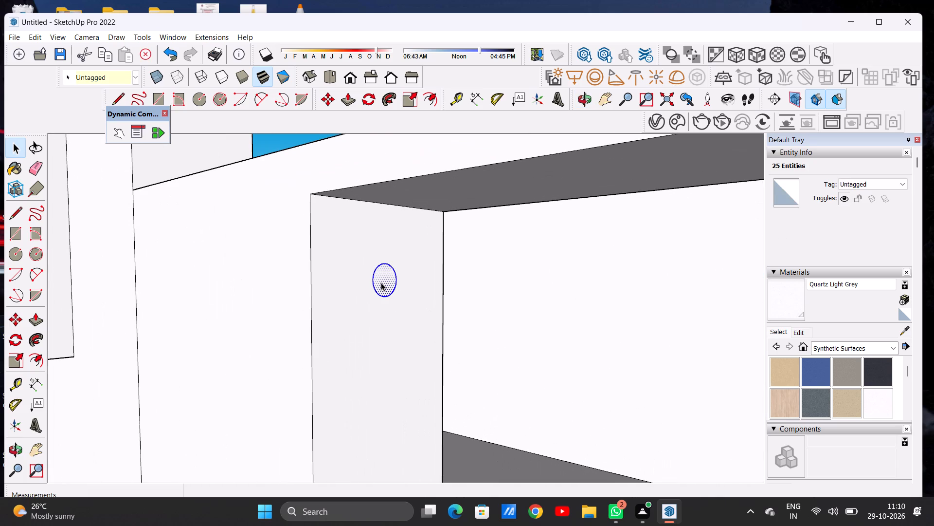
key("m")
left_click(385, 297)
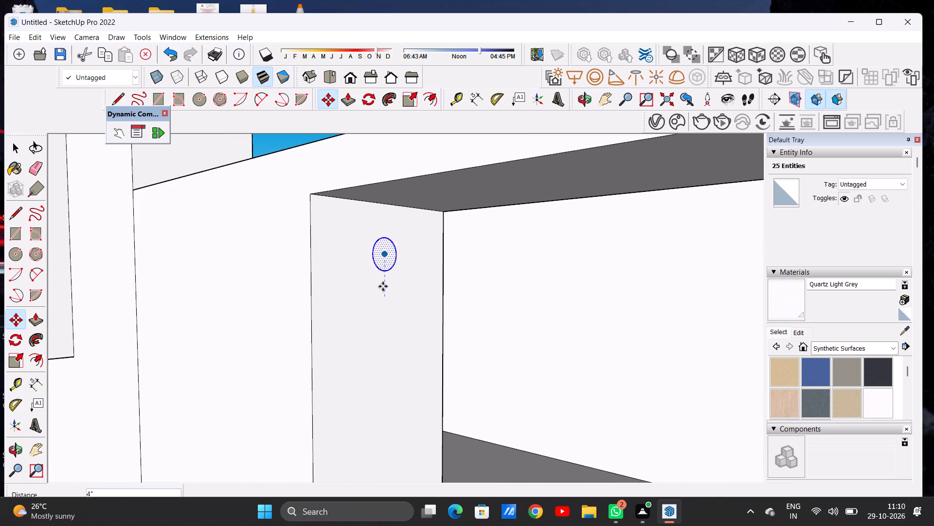
left_click(388, 268)
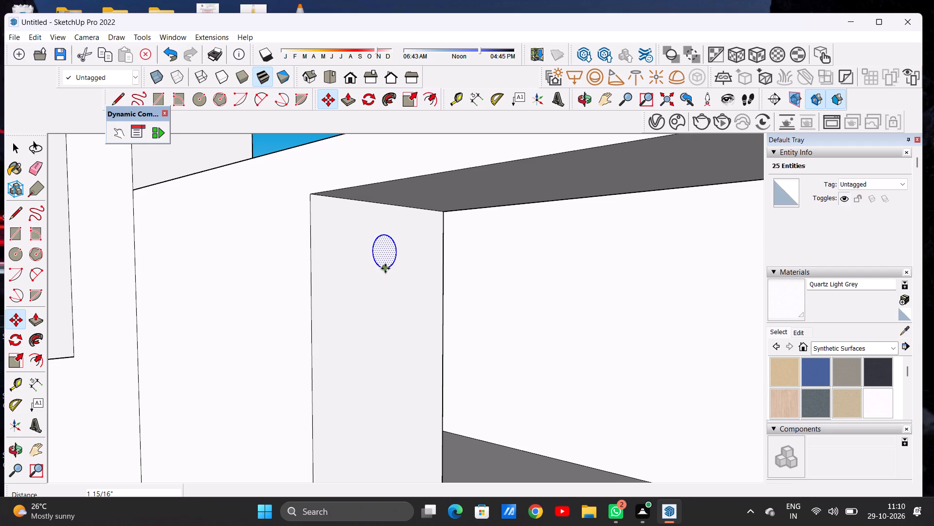
Copy the circle straight down about 3 15/16" and array it as *10 along the wide upright's doorway-side face.
key("m")
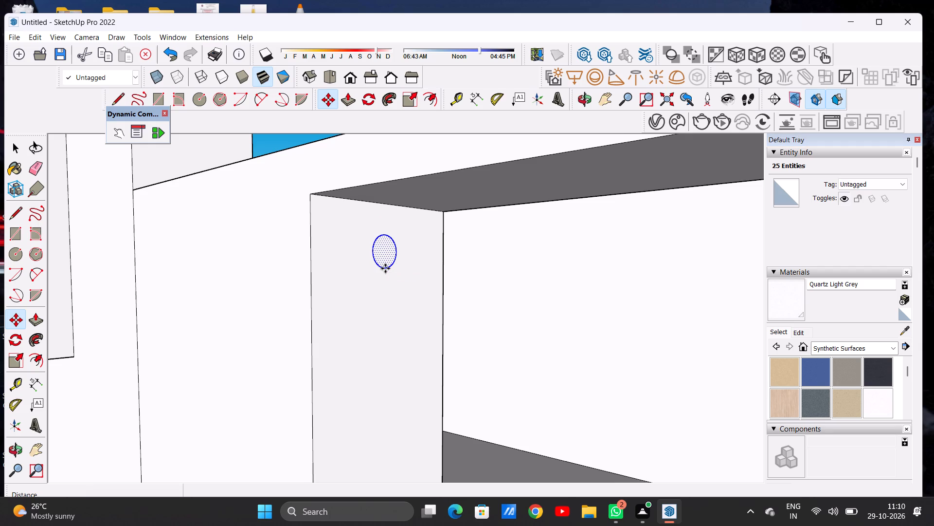
left_click(385, 268)
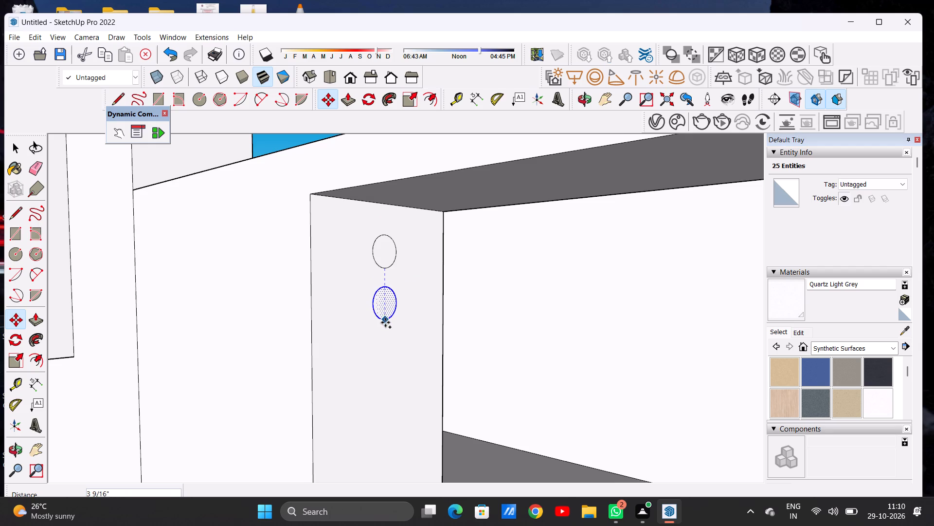
left_click(385, 326)
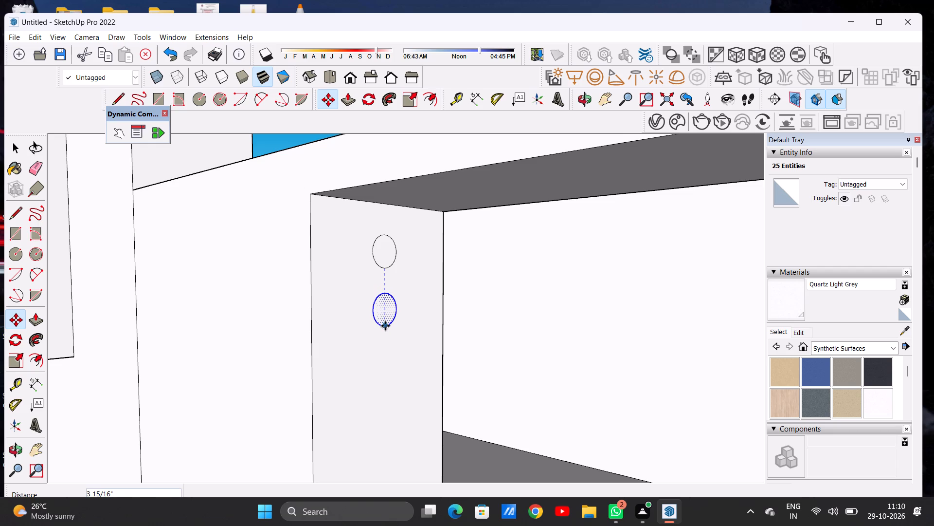
key("shift+asterisk")
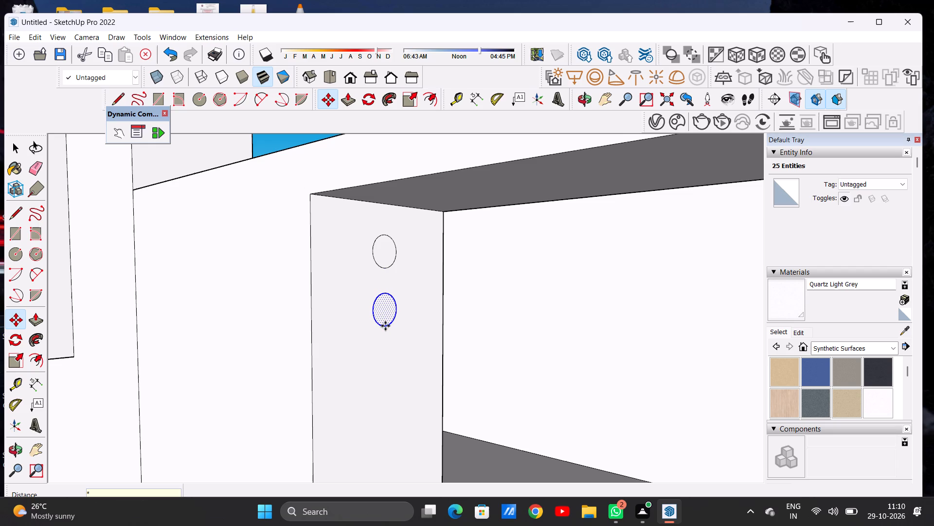
type("10")
key("Return")
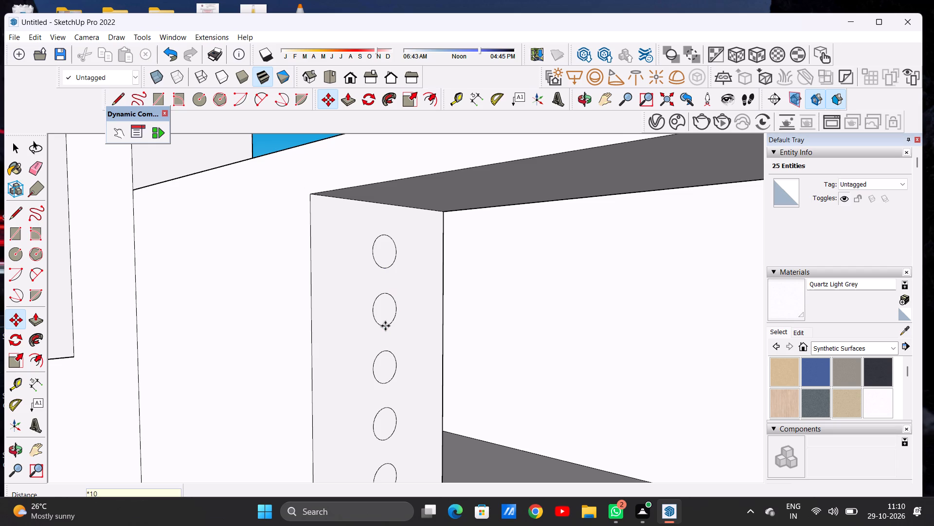
key("space")
Examine how the column of circles is spaced and how far it runs down the upright.
scroll(385, 326, "down", 11)
scroll(379, 295, "up", 1)
scroll(381, 295, "down", 4)
scroll(400, 293, "up", 3)
scroll(400, 293, "down", 7)
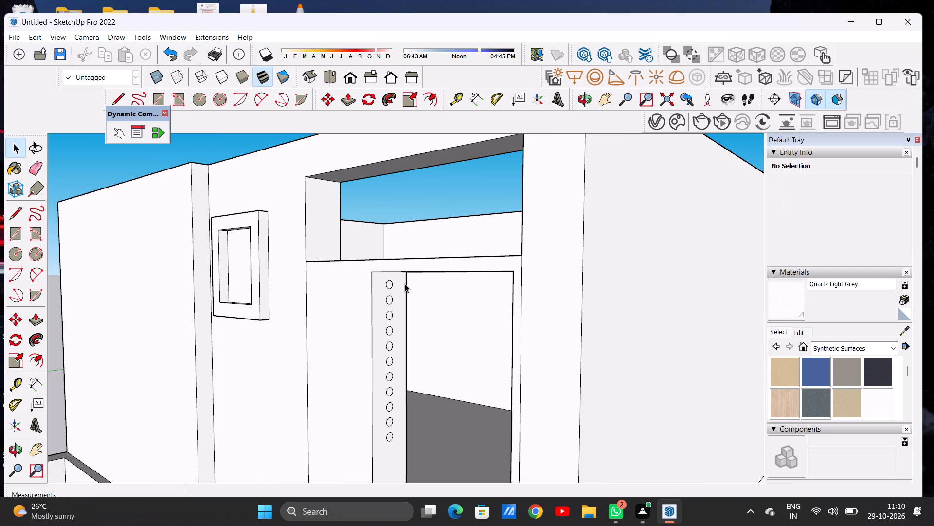
scroll(387, 314, "down", 10)
scroll(390, 369, "up", 6)
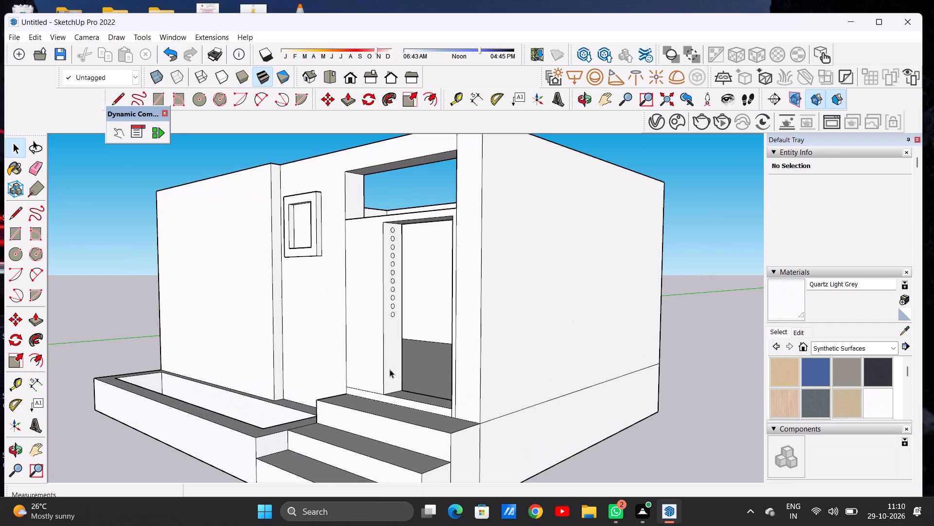
scroll(399, 327, "down", 1)
scroll(399, 327, "up", 6)
scroll(397, 343, "down", 2)
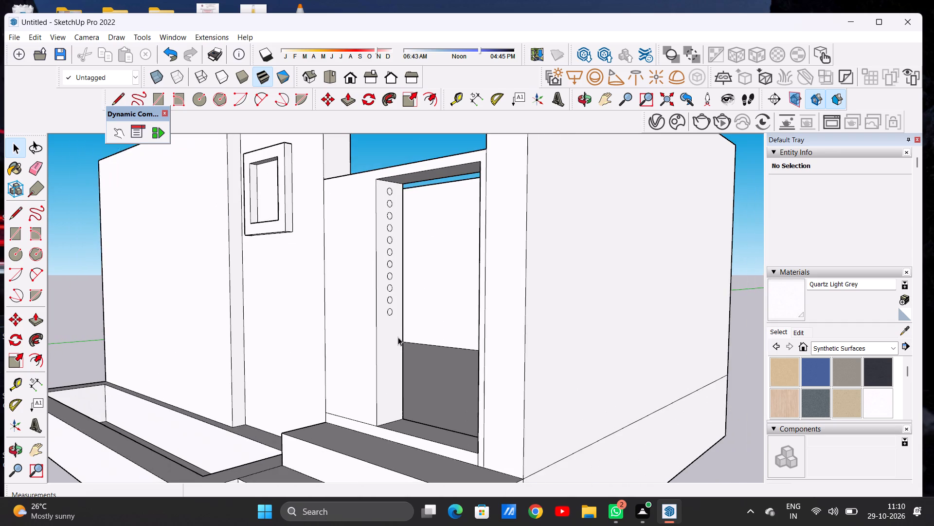
Undo the array of circle copies on the wide upright's doorway-side face.
middle_click_drag(398, 337, 380, 369)
scroll(390, 389, "up", 1)
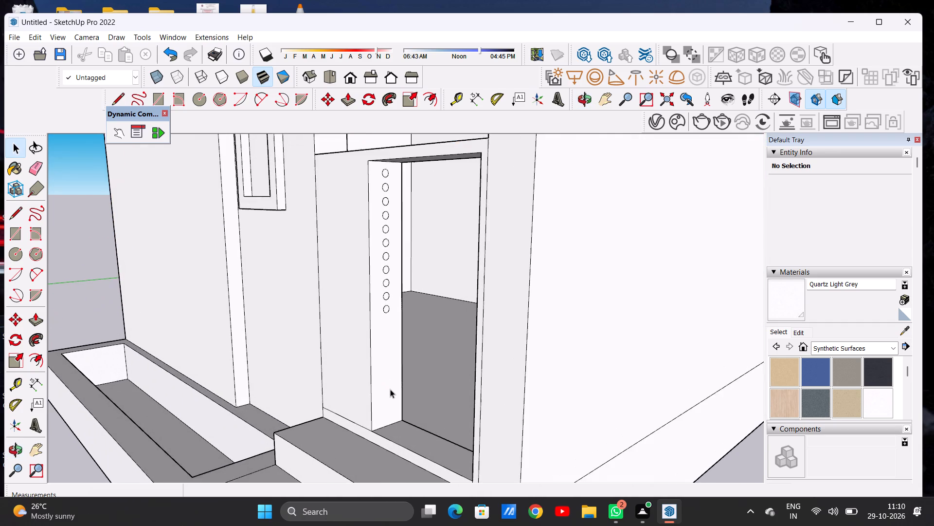
scroll(390, 389, "up", 4)
scroll(377, 380, "down", 2)
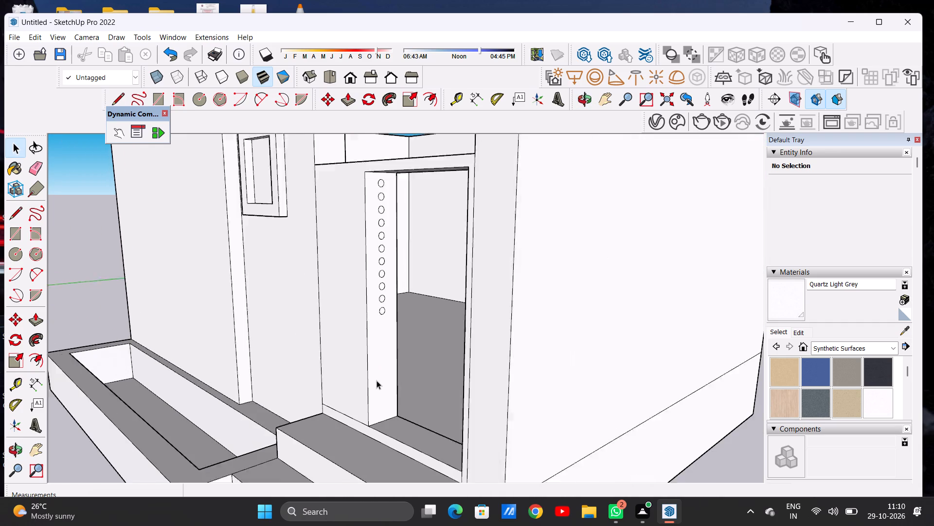
scroll(377, 380, "down", 6)
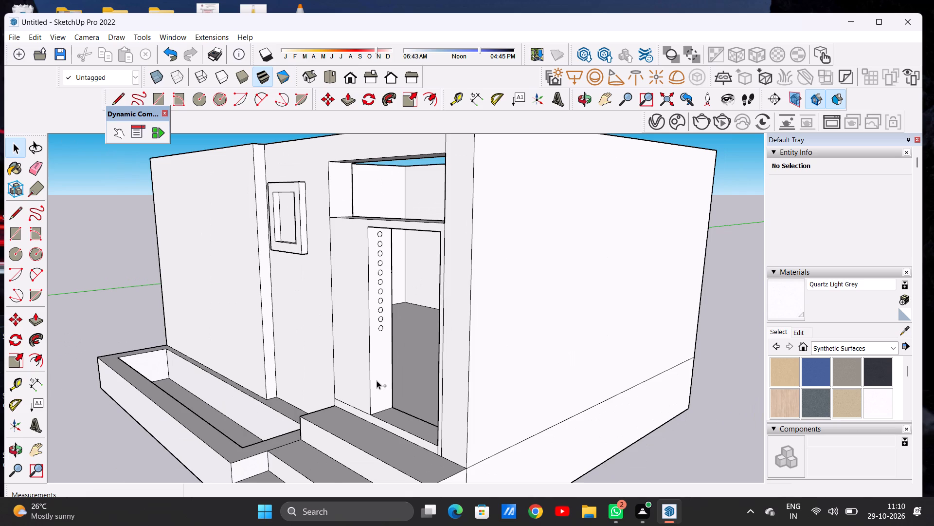
key("ctrl+z")
Copy the top circle straight down about 6 3/4" and array it as *10 along the wide upright's doorway-side face.
scroll(386, 246, "up", 12)
double_click(373, 252)
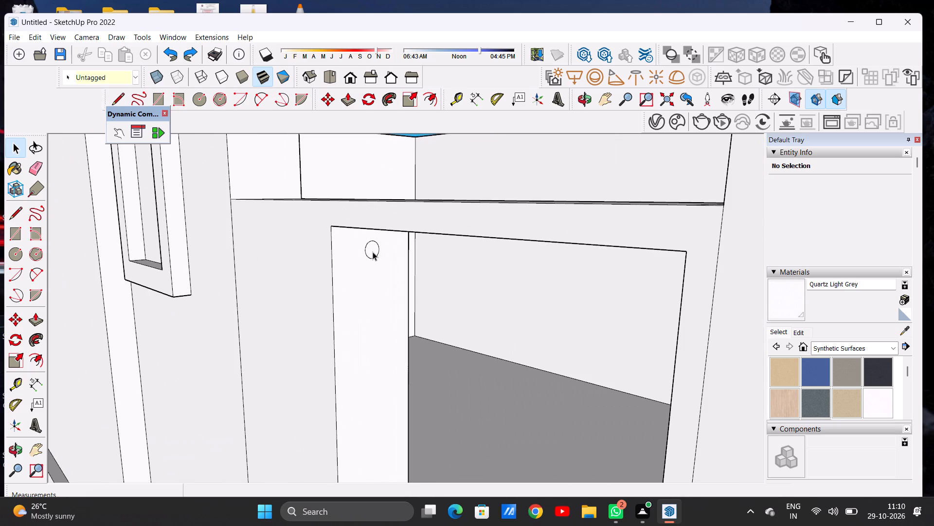
key("m")
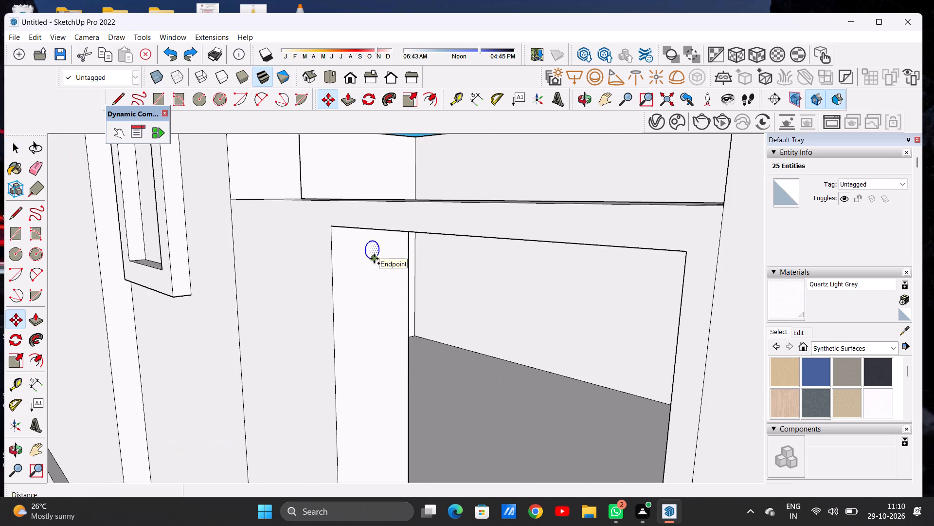
left_click(374, 259)
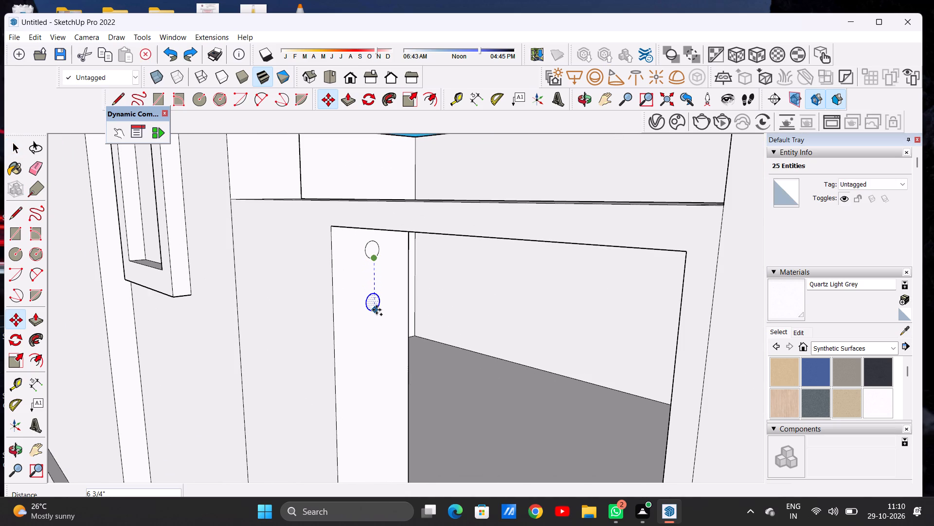
left_click(377, 310)
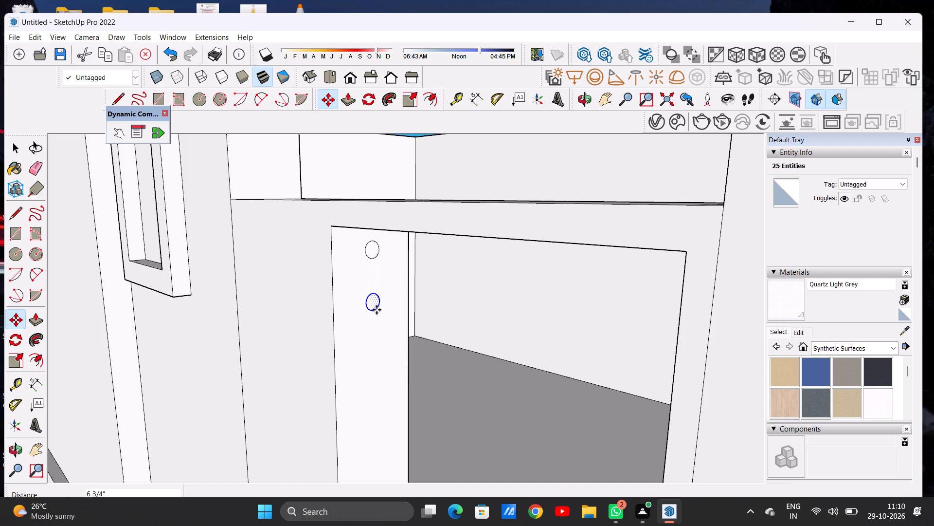
key("shift+asterisk")
type("10")
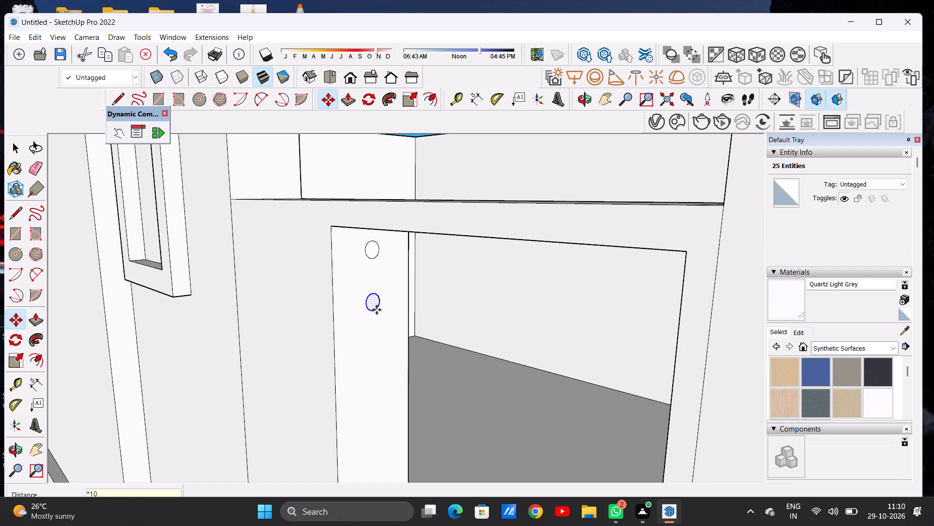
key("Return")
scroll(377, 310, "down", 5)
scroll(377, 310, "up", 1)
scroll(377, 310, "down", 16)
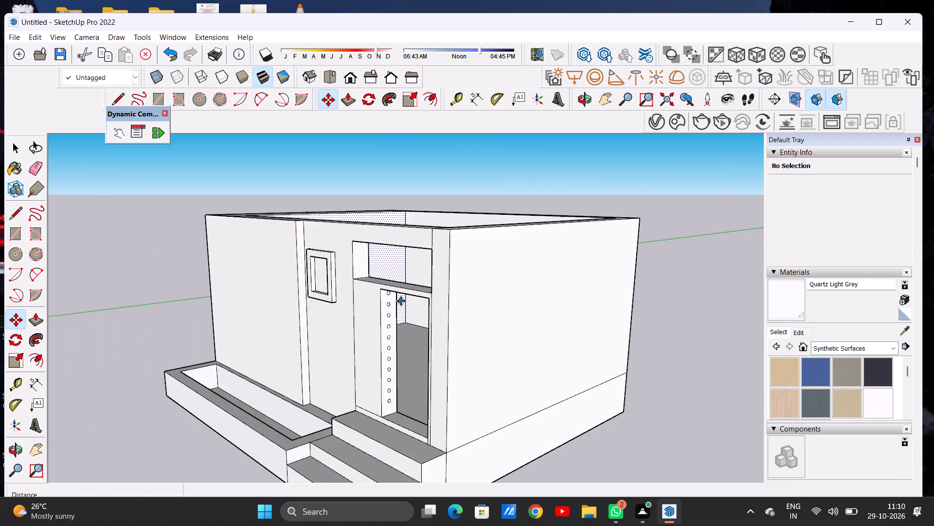
key("space")
Copy the lowest circle straight down about 5 9/16" near the foot of the wide upright's doorway-side face.
scroll(401, 370, "up", 14)
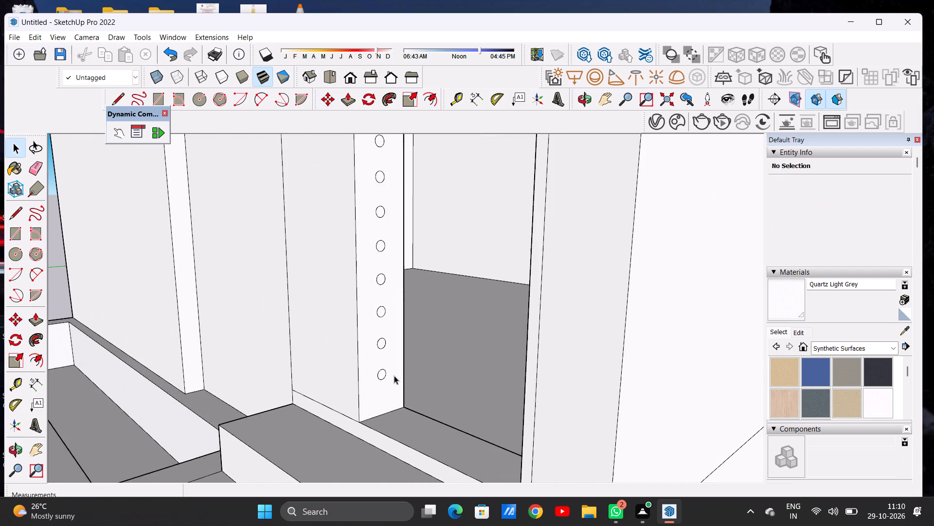
scroll(394, 376, "down", 5)
scroll(378, 333, "down", 1)
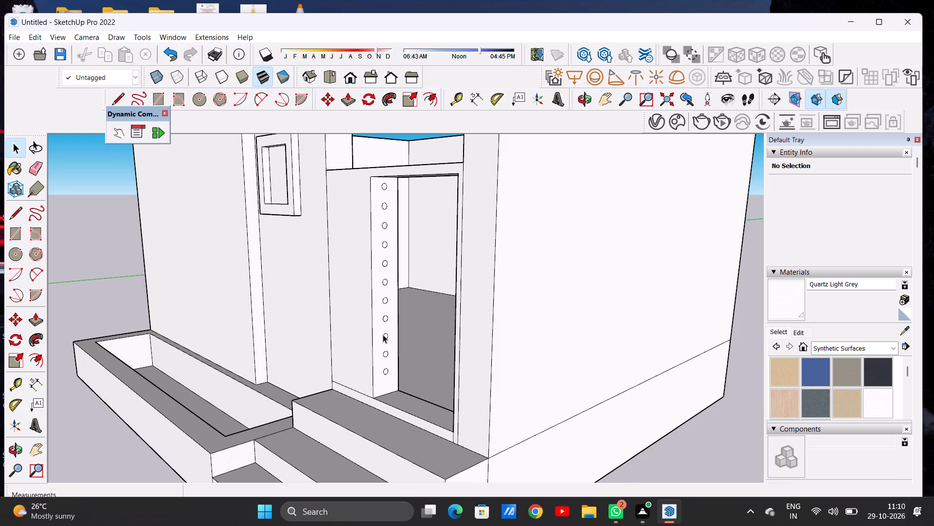
scroll(394, 374, "up", 2)
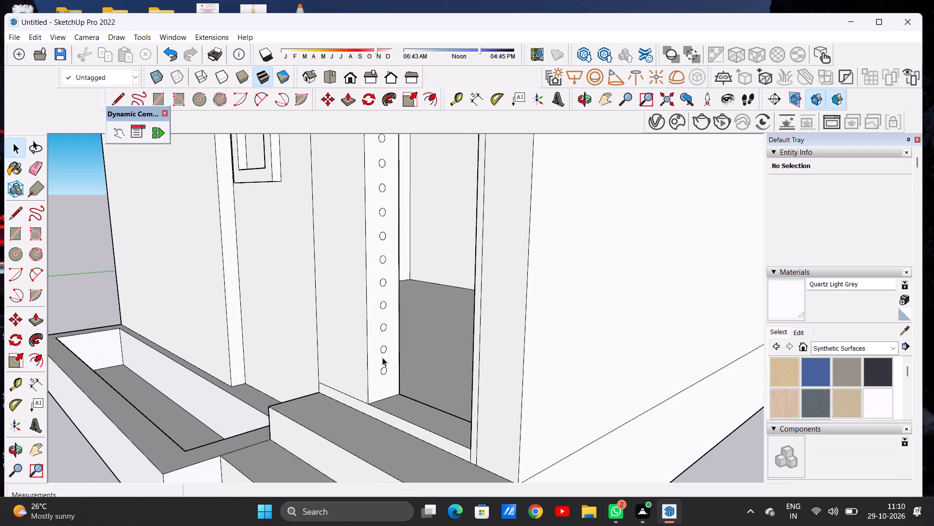
scroll(381, 354, "down", 3)
scroll(396, 383, "up", 18)
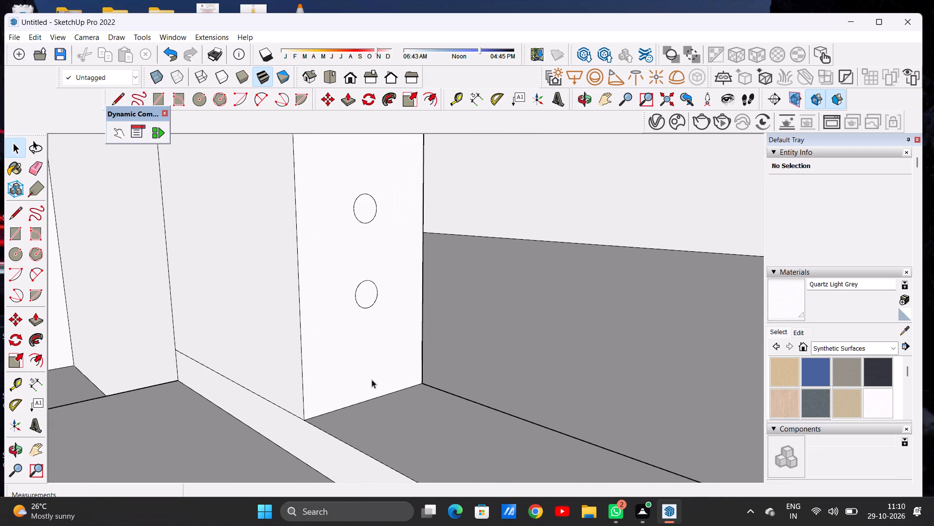
double_click(367, 294)
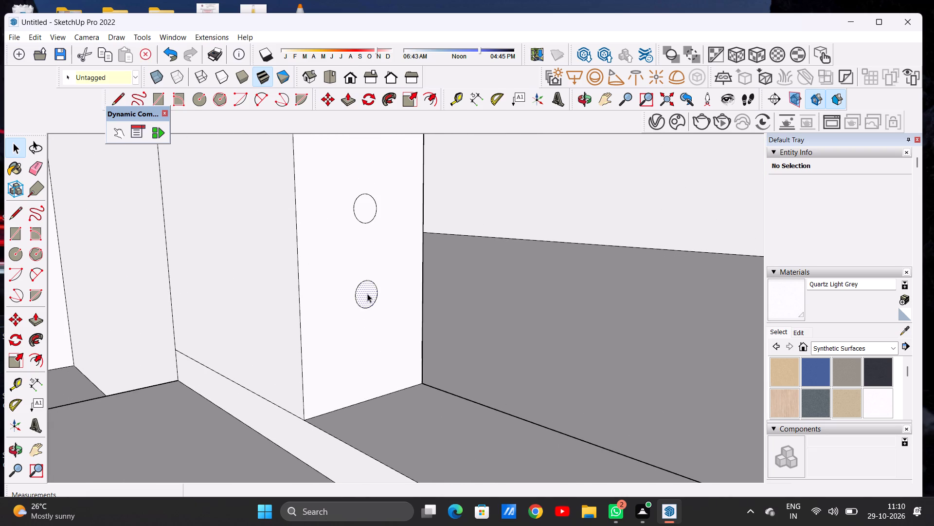
key("m")
left_click(373, 308)
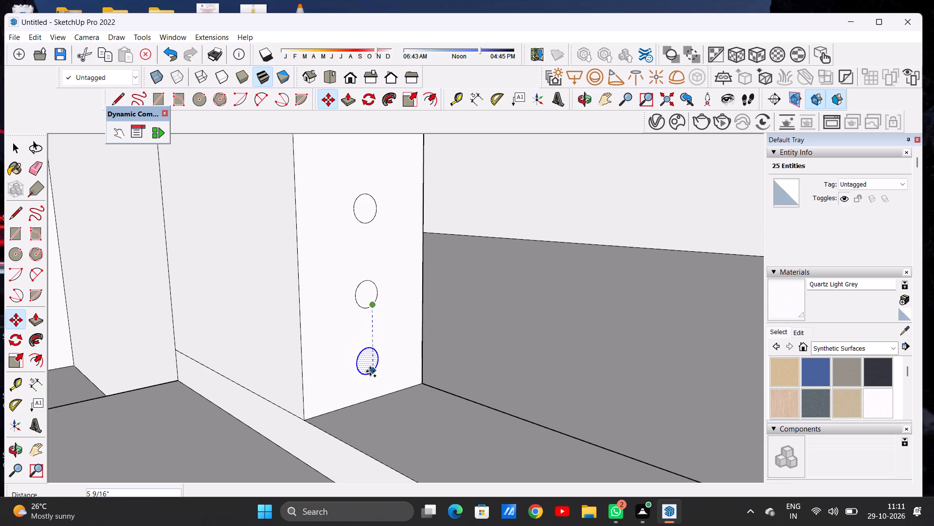
left_click(370, 371)
key("space")
Examine the doorway and its column of circles from the front and at an angle.
scroll(404, 341, "down", 8)
scroll(406, 316, "up", 2)
scroll(406, 316, "down", 3)
scroll(406, 315, "up", 1)
scroll(406, 315, "down", 16)
left_click(647, 325)
middle_click_drag(343, 325, 359, 325)
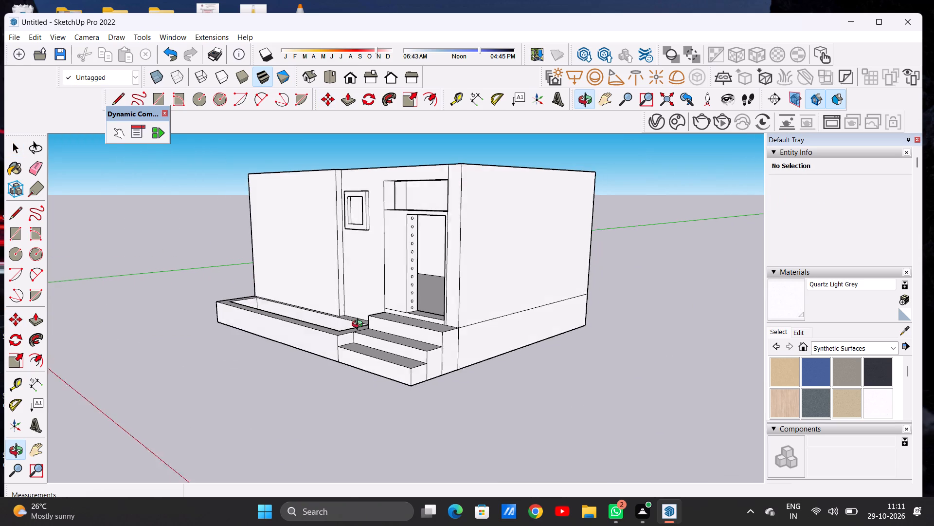
middle_click_drag(359, 325, 478, 323)
scroll(427, 220, "up", 1)
scroll(427, 220, "down", 1)
scroll(427, 220, "up", 3)
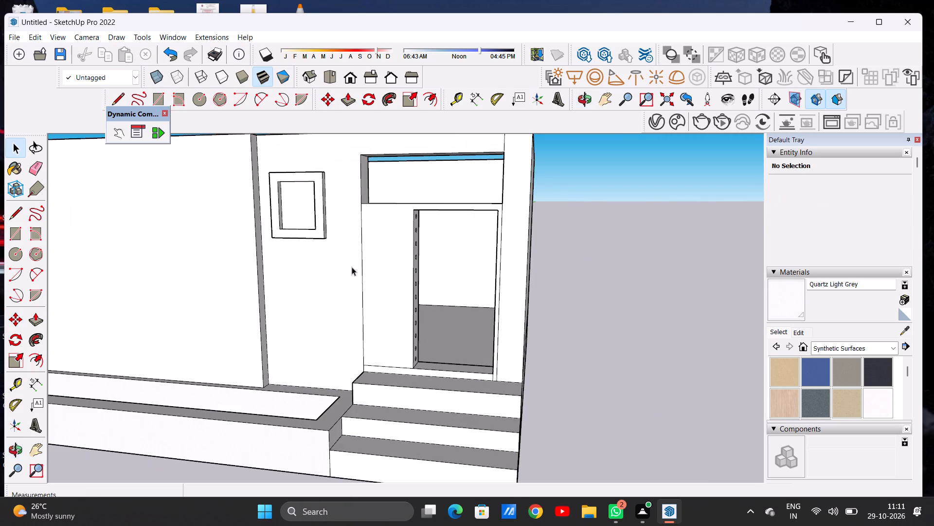
left_click(347, 75)
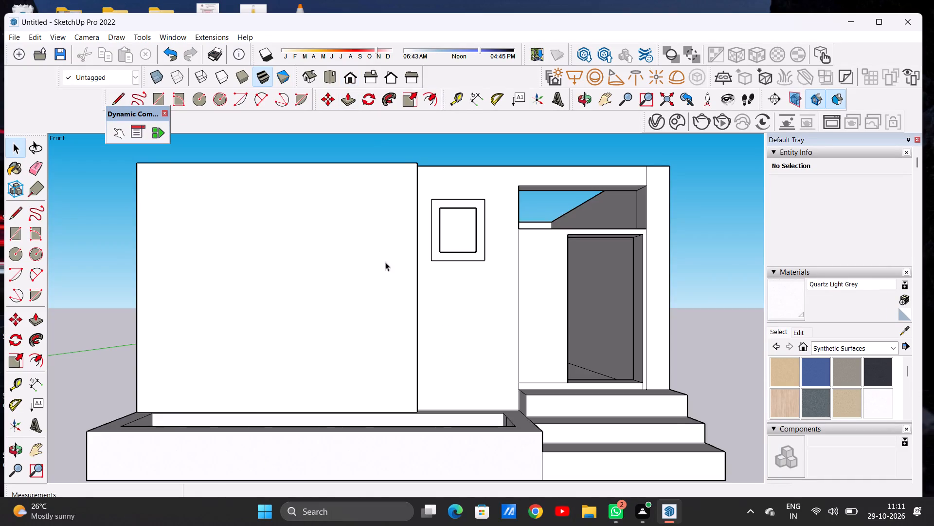
scroll(358, 272, "down", 9)
scroll(466, 298, "up", 5)
scroll(466, 298, "down", 1)
scroll(466, 298, "up", 1)
middle_click_drag(463, 280, 375, 274)
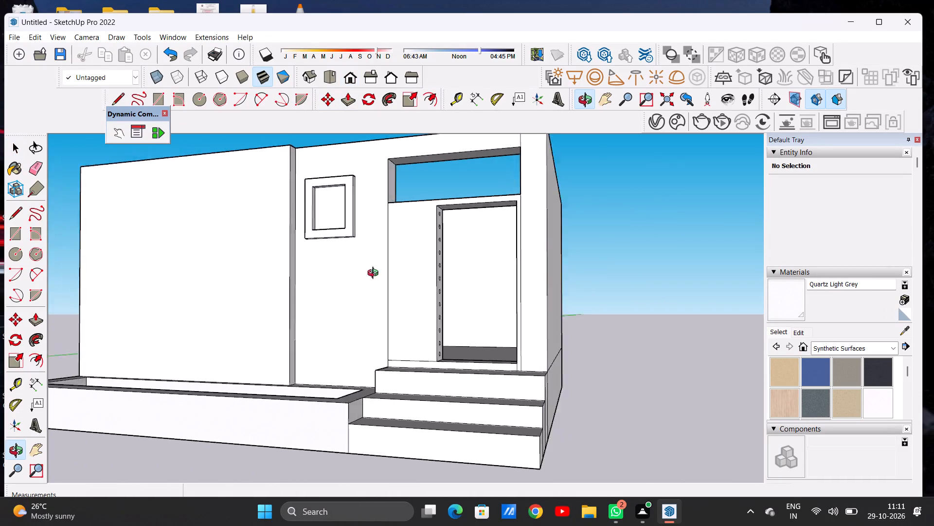
middle_click_drag(375, 274, 297, 310)
Push/Pull the top circle about 3' 4 3/8" across the doorway to form a horizontal rod reaching the opposite jamb.
scroll(430, 223, "up", 7)
scroll(428, 216, "down", 1)
scroll(428, 216, "up", 5)
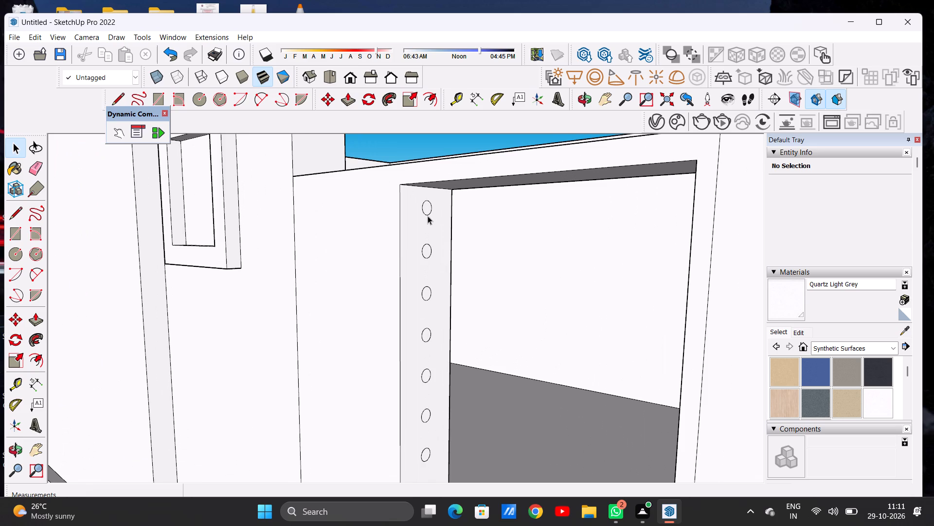
key("p")
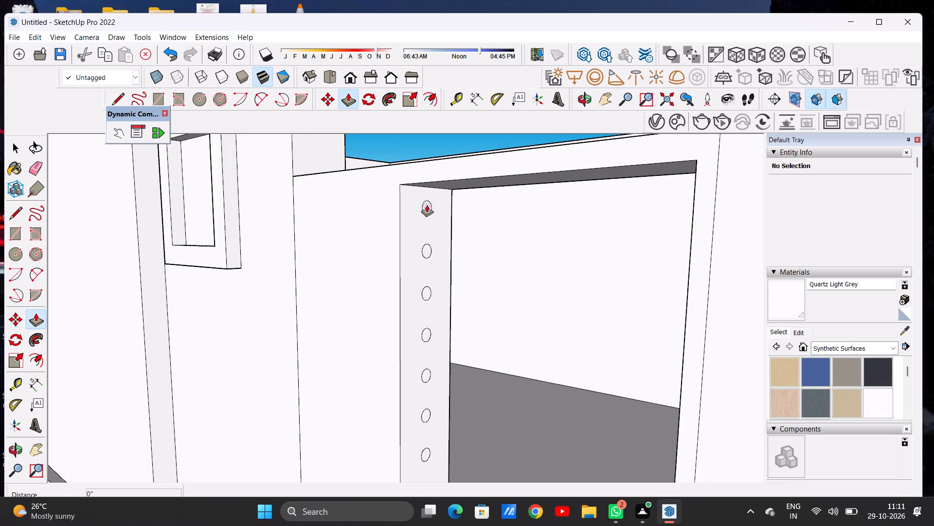
scroll(435, 209, "up", 6)
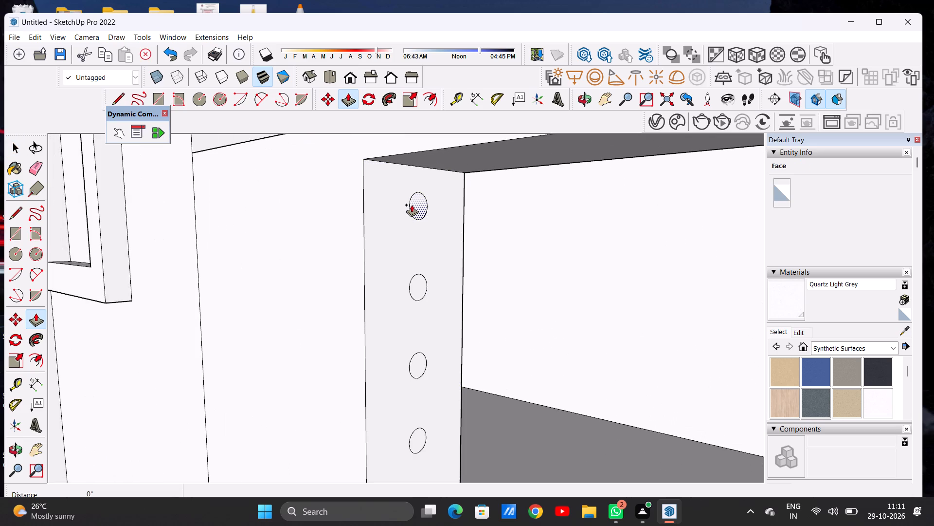
left_click(412, 205)
scroll(473, 229, "down", 16)
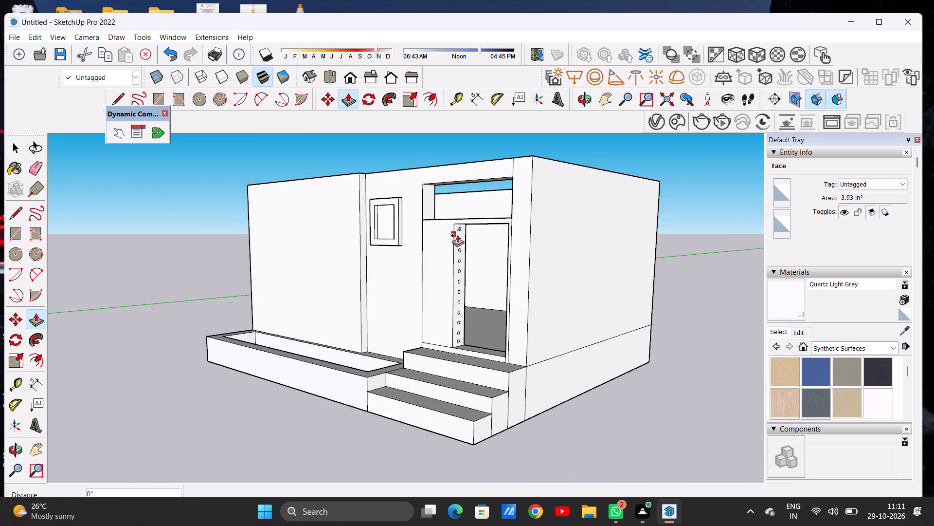
middle_click_drag(457, 236, 546, 236)
scroll(512, 225, "up", 7)
middle_click_drag(503, 234, 551, 229)
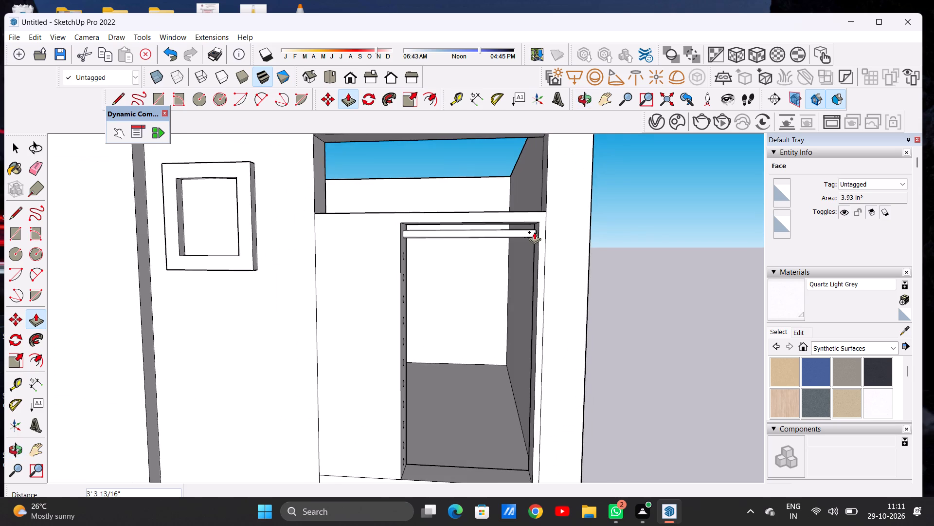
scroll(534, 232, "up", 16)
left_click(547, 210)
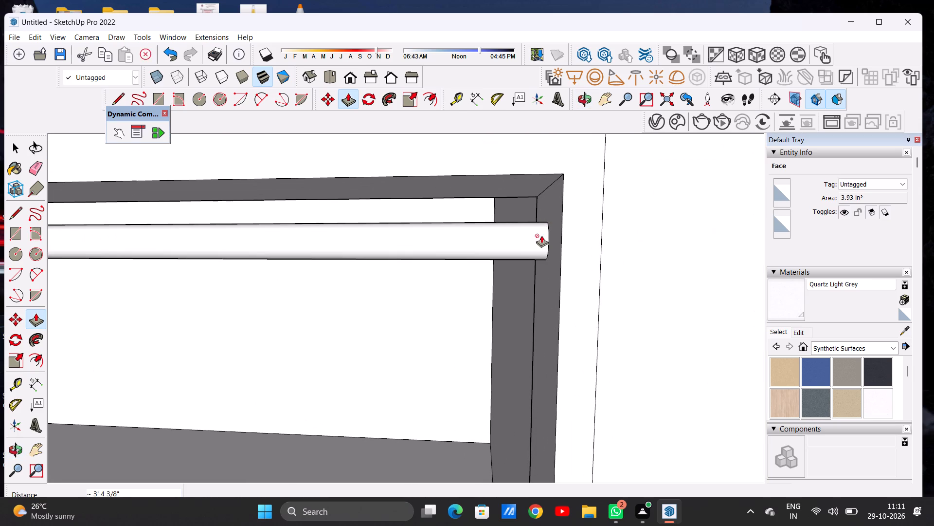
Push/Pull the second circle from the top about 3' 4 3/8" across the doorway to form another horizontal rod.
scroll(536, 243, "down", 16)
scroll(476, 226, "up", 1)
scroll(515, 224, "down", 2)
middle_click_drag(443, 348, 323, 344)
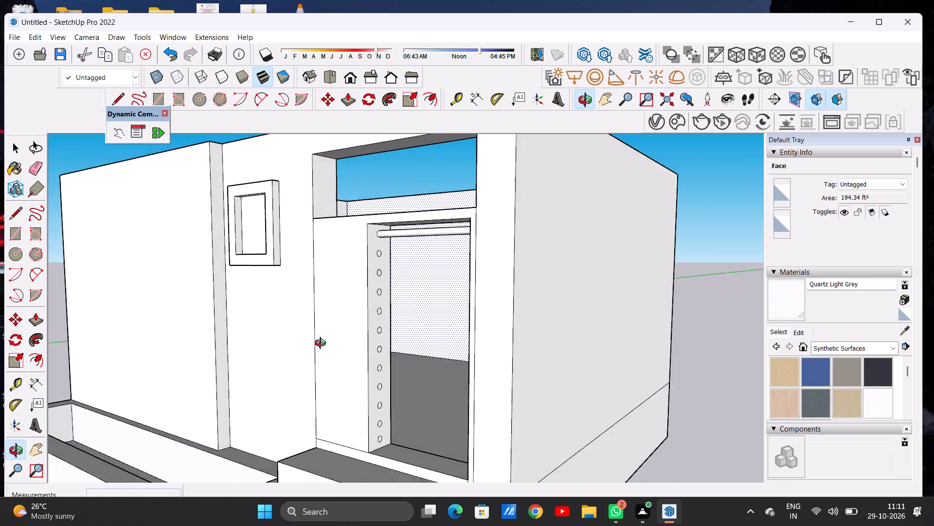
middle_click_drag(323, 344, 315, 353)
scroll(381, 246, "up", 3)
scroll(381, 246, "down", 1)
scroll(381, 246, "up", 4)
scroll(374, 262, "down", 1)
scroll(374, 262, "up", 11)
left_click(371, 256)
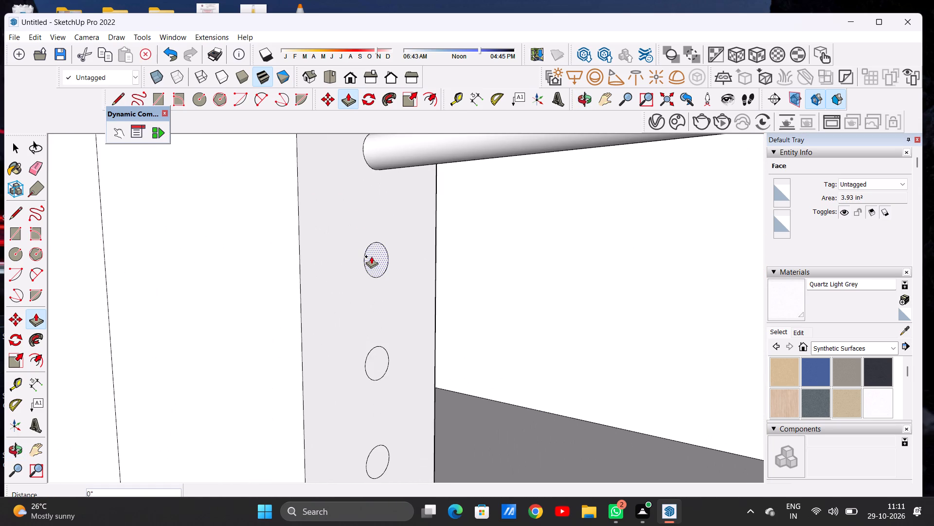
scroll(501, 277, "down", 14)
middle_click_drag(509, 272, 607, 267)
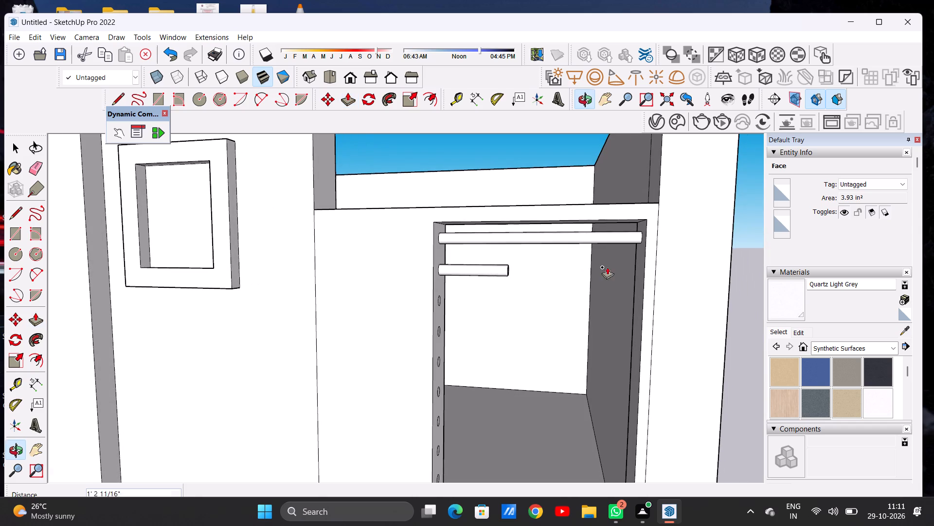
scroll(637, 250, "up", 2)
scroll(637, 250, "down", 1)
scroll(637, 251, "up", 1)
scroll(637, 252, "down", 1)
scroll(638, 253, "up", 5)
left_click(644, 245)
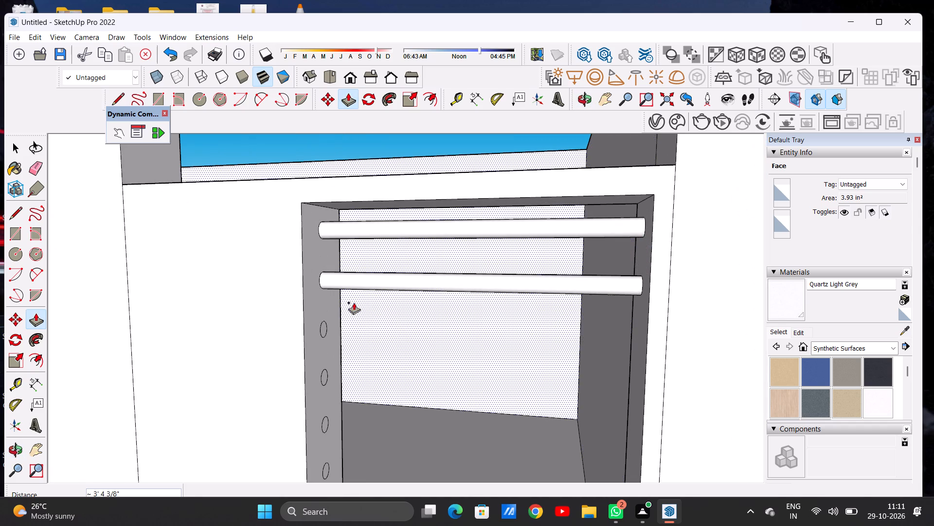
Examine the two horizontal rods in the doorway from the front view.
scroll(354, 302, "down", 20)
scroll(354, 302, "down", 2)
middle_click_drag(424, 313, 449, 303)
left_click(353, 75)
scroll(249, 275, "down", 5)
scroll(408, 269, "up", 7)
scroll(467, 283, "up", 6)
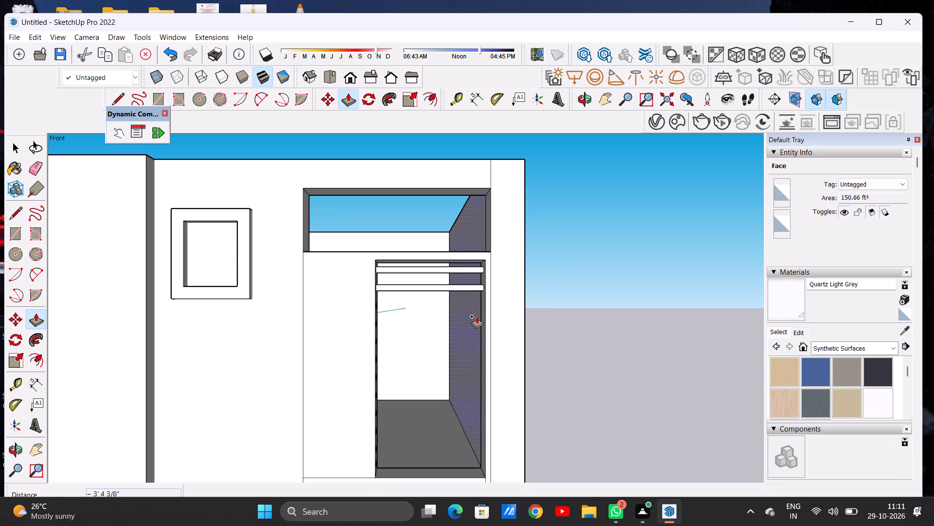
key("space")
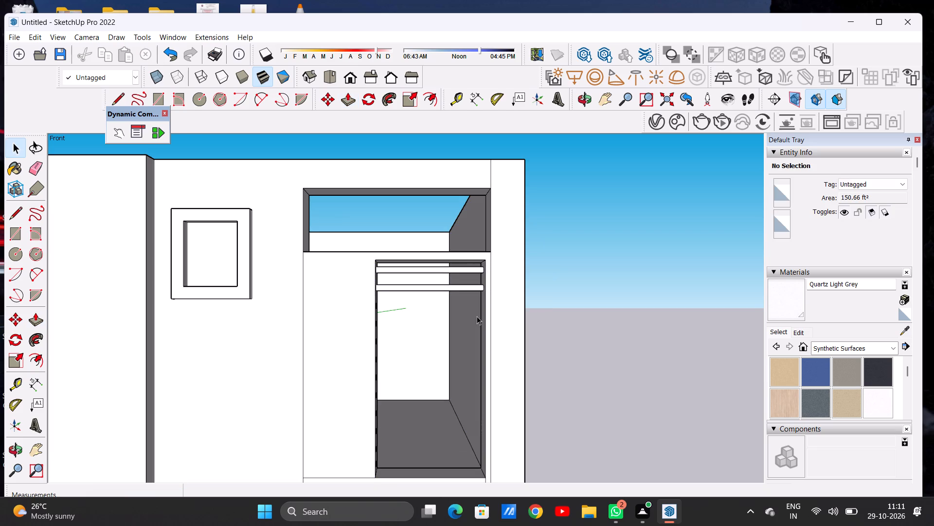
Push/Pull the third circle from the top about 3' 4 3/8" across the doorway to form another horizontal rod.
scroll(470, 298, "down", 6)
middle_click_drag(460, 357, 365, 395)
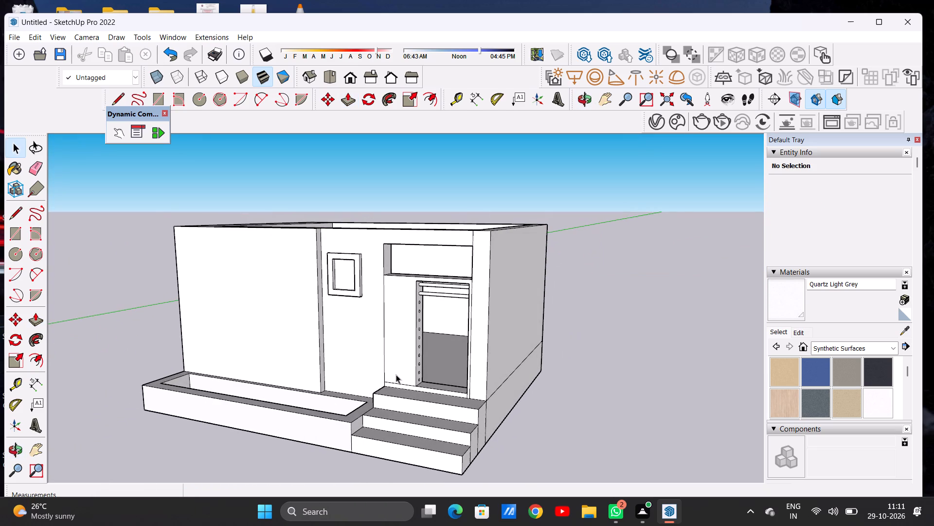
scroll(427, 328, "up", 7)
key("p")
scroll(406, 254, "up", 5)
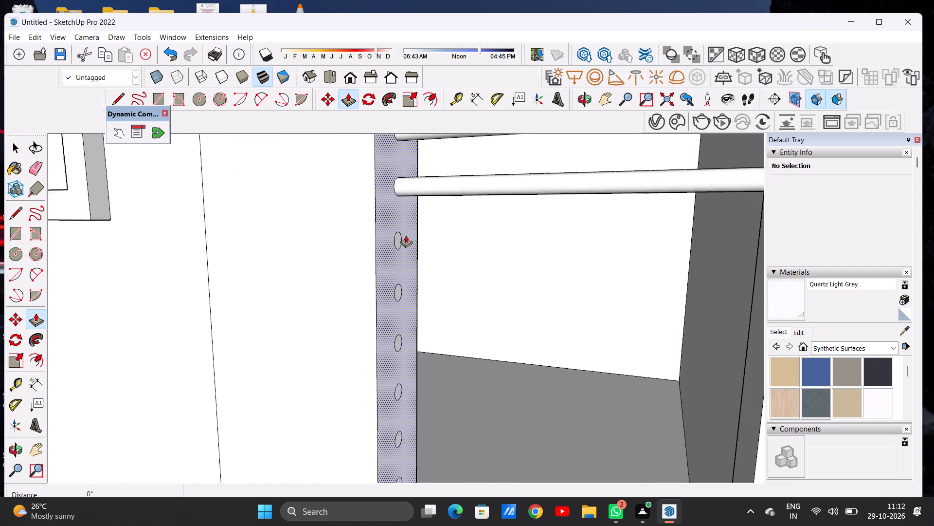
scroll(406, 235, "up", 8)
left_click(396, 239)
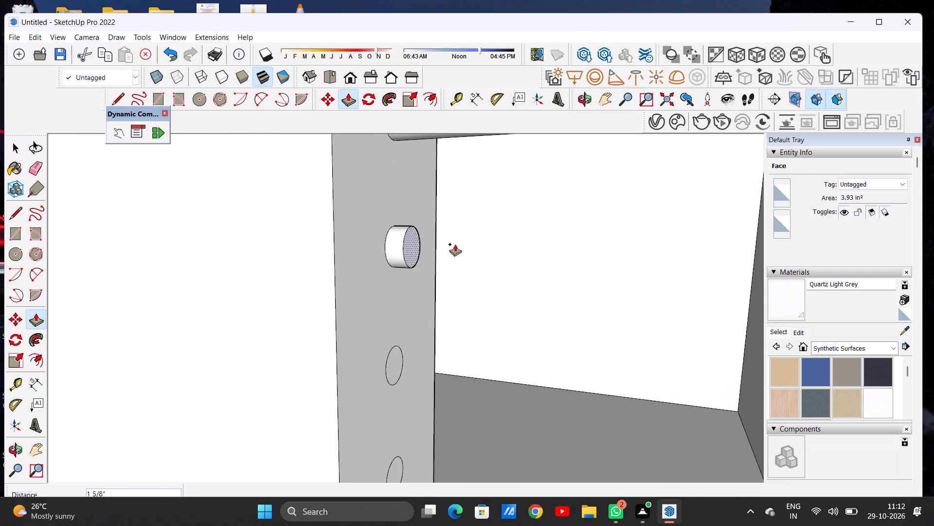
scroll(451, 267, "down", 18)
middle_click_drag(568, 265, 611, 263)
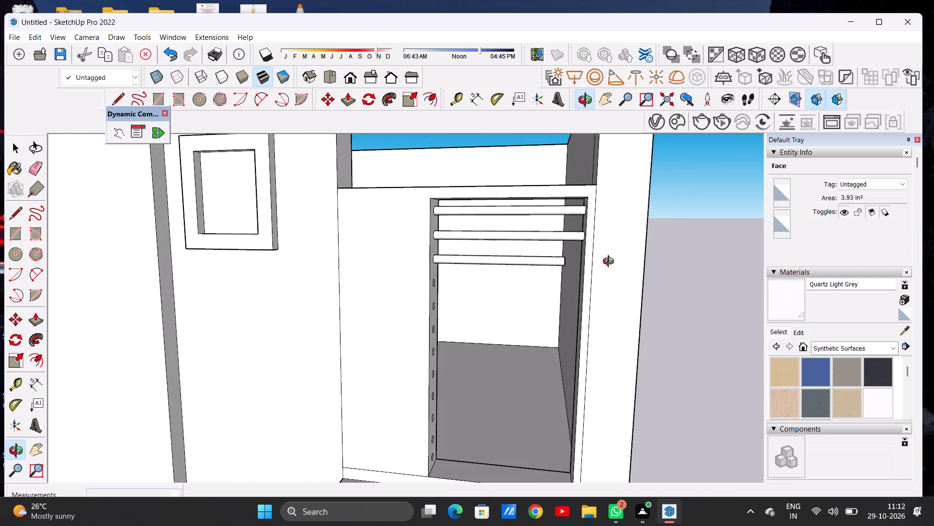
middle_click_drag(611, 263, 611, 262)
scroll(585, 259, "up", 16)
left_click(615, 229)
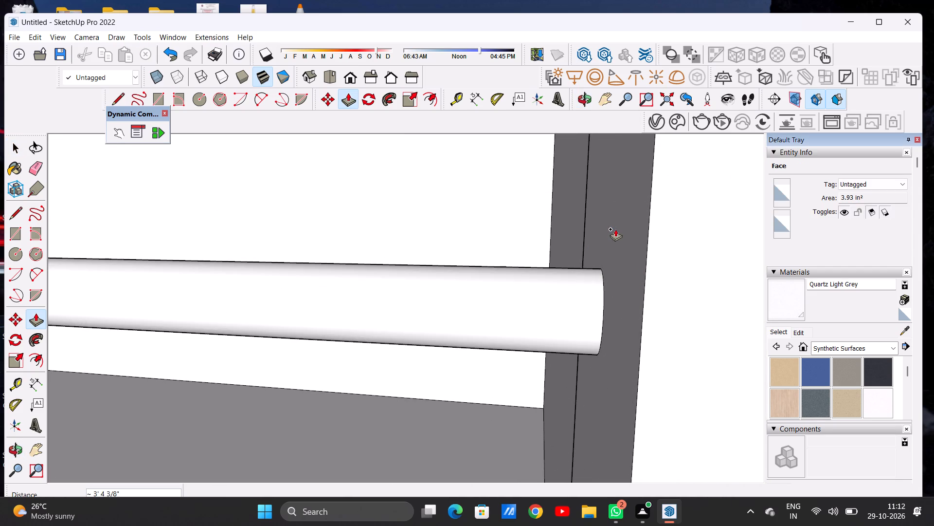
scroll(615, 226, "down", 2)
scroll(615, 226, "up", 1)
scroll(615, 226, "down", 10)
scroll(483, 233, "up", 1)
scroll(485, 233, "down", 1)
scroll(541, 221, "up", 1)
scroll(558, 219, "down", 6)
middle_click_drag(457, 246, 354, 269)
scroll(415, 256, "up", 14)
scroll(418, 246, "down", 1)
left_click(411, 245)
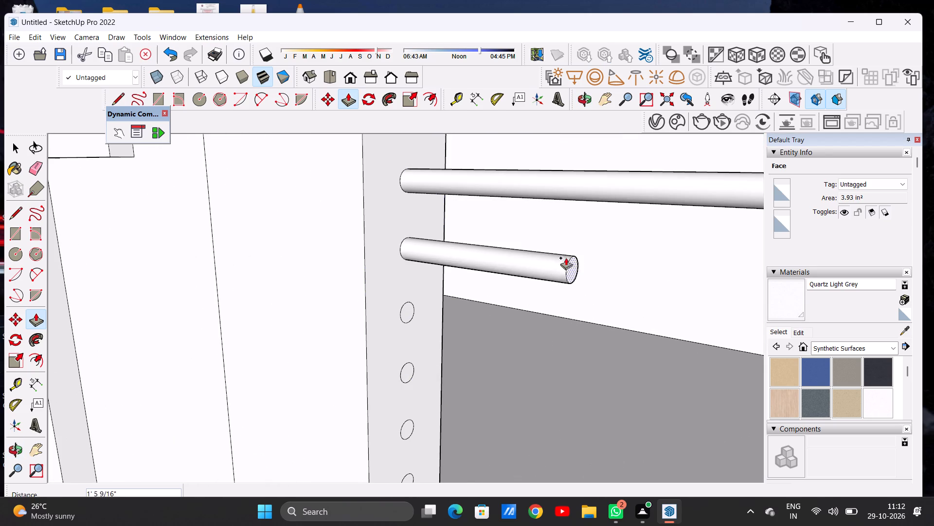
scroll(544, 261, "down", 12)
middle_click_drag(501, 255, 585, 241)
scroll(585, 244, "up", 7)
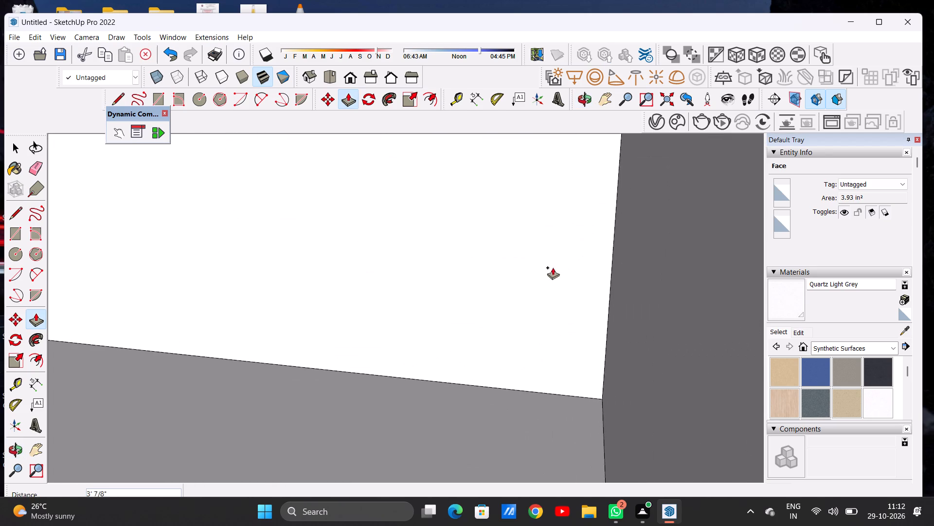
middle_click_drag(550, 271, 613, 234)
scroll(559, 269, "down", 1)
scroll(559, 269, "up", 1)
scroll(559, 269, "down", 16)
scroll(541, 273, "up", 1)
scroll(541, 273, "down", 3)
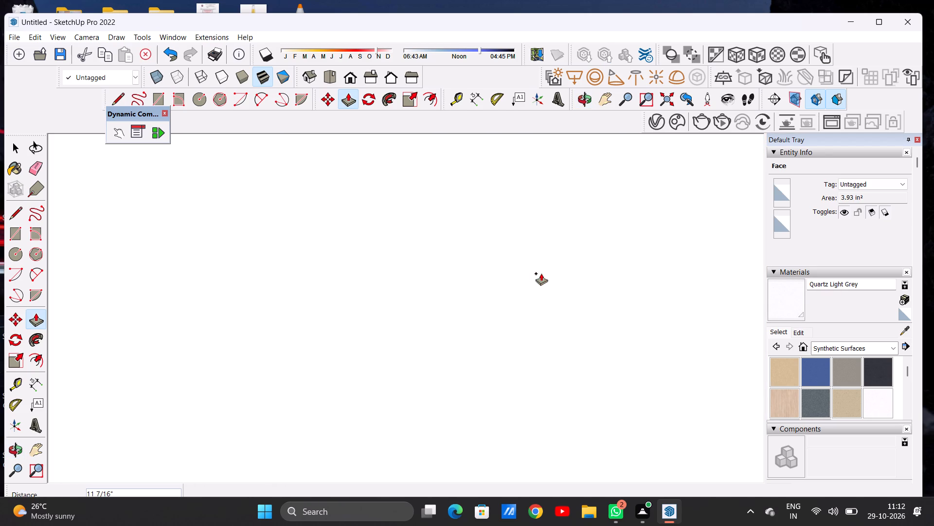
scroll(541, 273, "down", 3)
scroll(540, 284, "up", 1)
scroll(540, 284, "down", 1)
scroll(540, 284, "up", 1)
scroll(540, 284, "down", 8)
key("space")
Examine the horizontal rods and the remaining circles in the doorway from the front and at an angle.
left_click(349, 84)
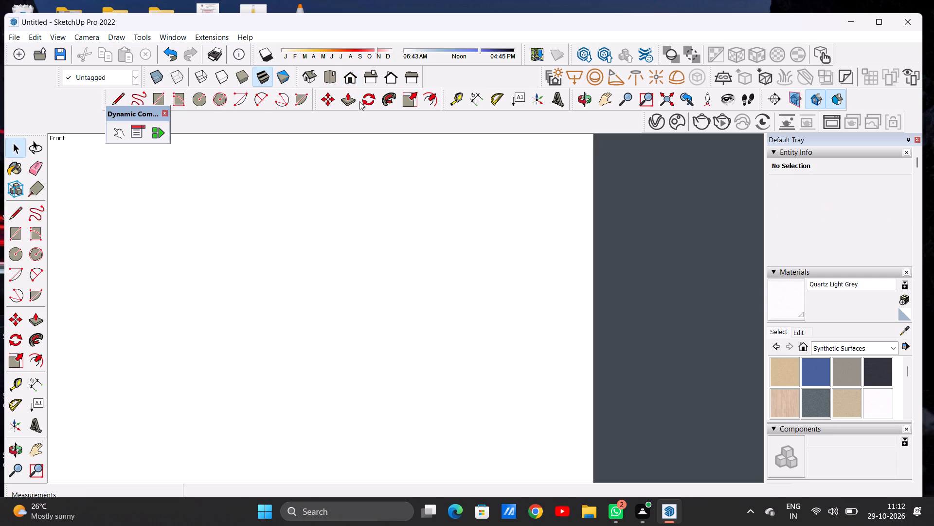
scroll(393, 245, "down", 5)
scroll(388, 286, "up", 1)
scroll(384, 285, "down", 20)
scroll(384, 285, "down", 17)
scroll(384, 298, "up", 1)
scroll(384, 298, "down", 6)
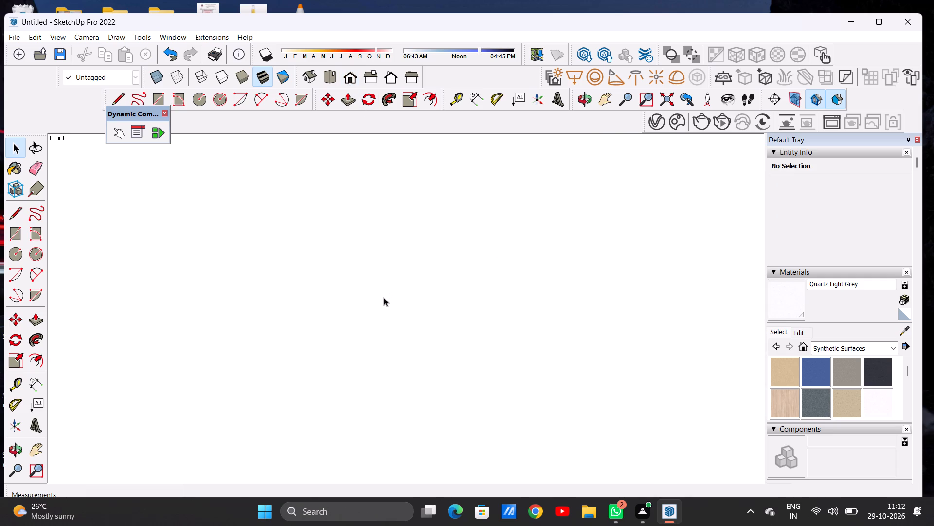
scroll(384, 298, "down", 2)
scroll(384, 299, "up", 1)
scroll(384, 299, "down", 2)
scroll(384, 299, "up", 1)
scroll(384, 299, "down", 8)
scroll(383, 299, "up", 1)
scroll(383, 299, "down", 17)
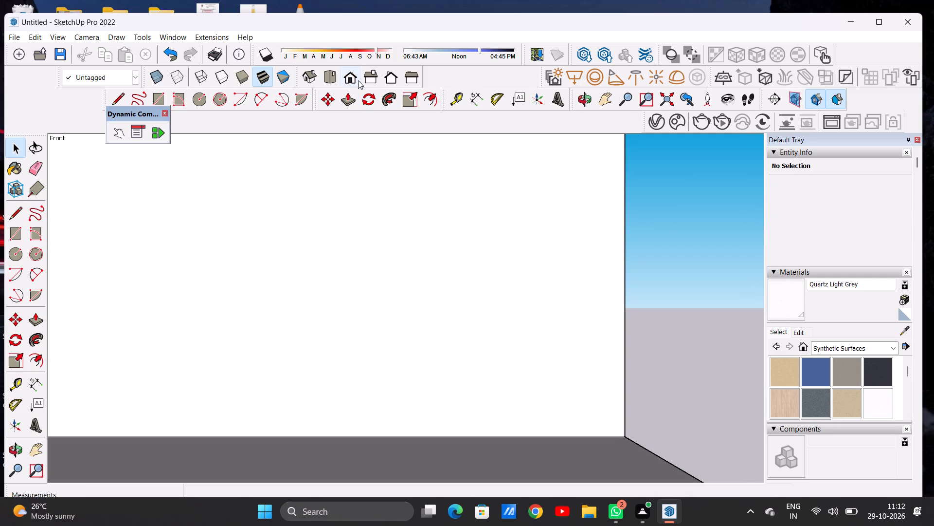
left_click(357, 76)
scroll(391, 335, "down", 20)
scroll(391, 335, "down", 4)
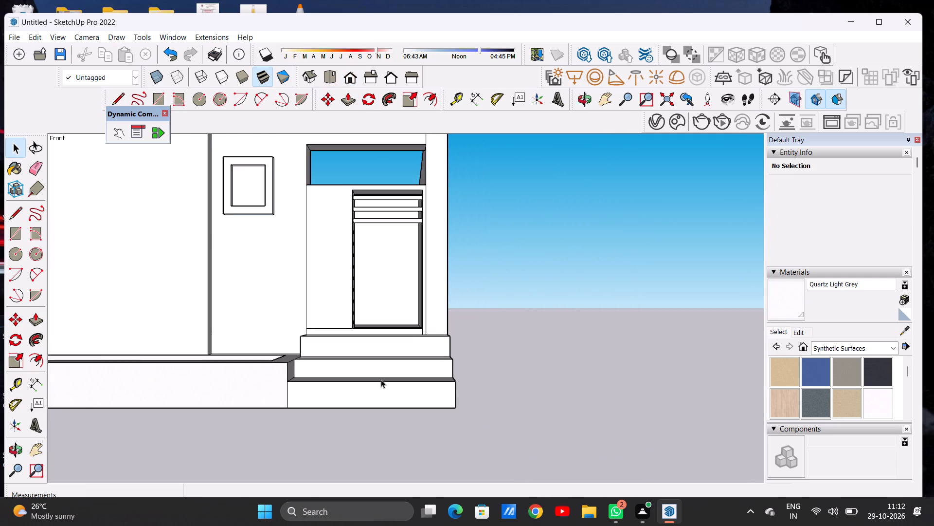
scroll(381, 379, "down", 5)
scroll(379, 224, "up", 7)
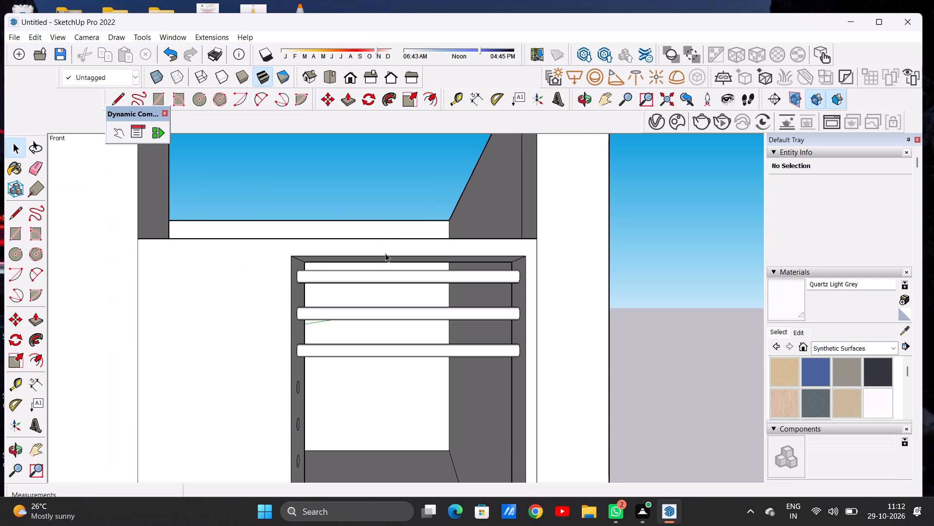
scroll(385, 253, "down", 3)
scroll(388, 250, "up", 1)
scroll(388, 250, "down", 2)
middle_click_drag(377, 309, 344, 322)
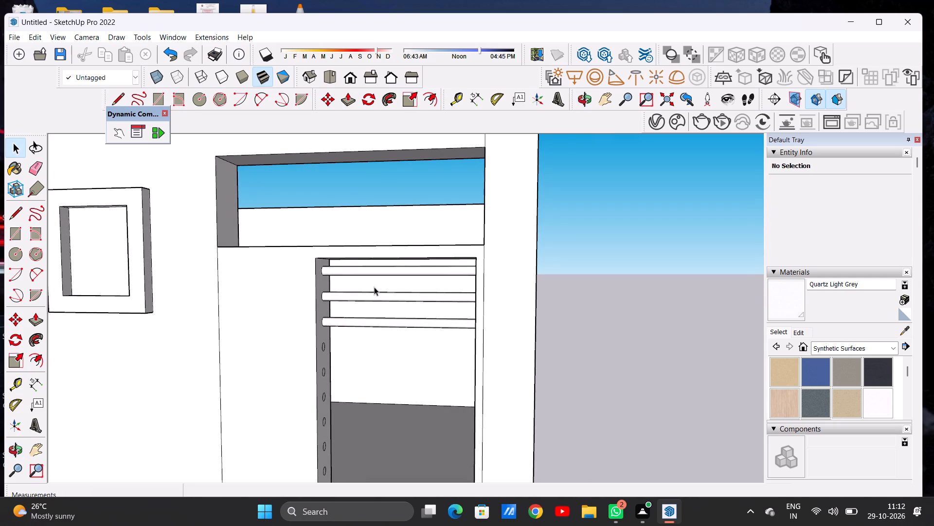
scroll(377, 287, "down", 8)
middle_click_drag(375, 317, 313, 327)
scroll(364, 318, "up", 2)
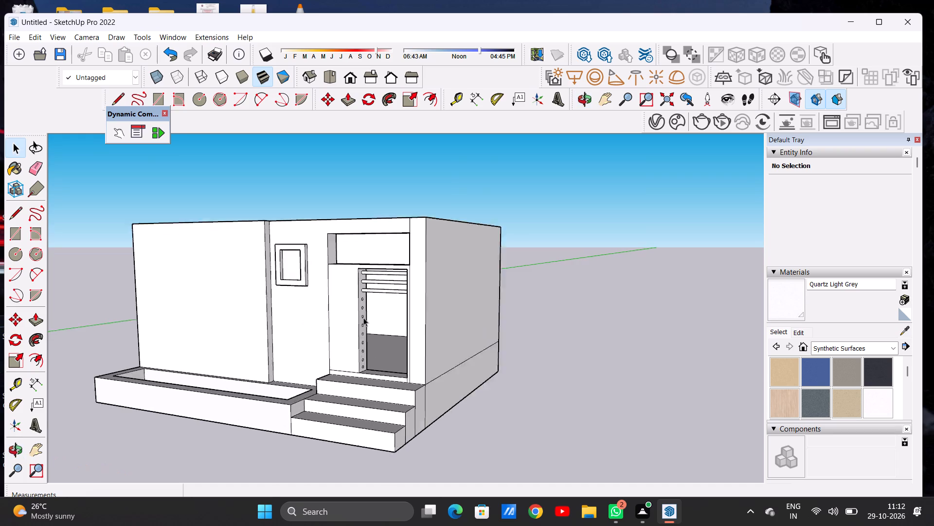
scroll(363, 318, "up", 4)
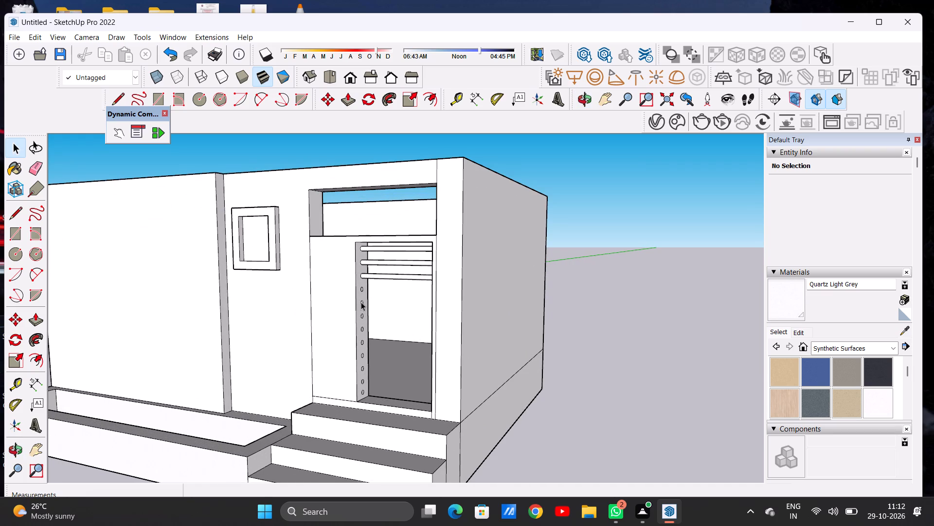
scroll(364, 300, "up", 4)
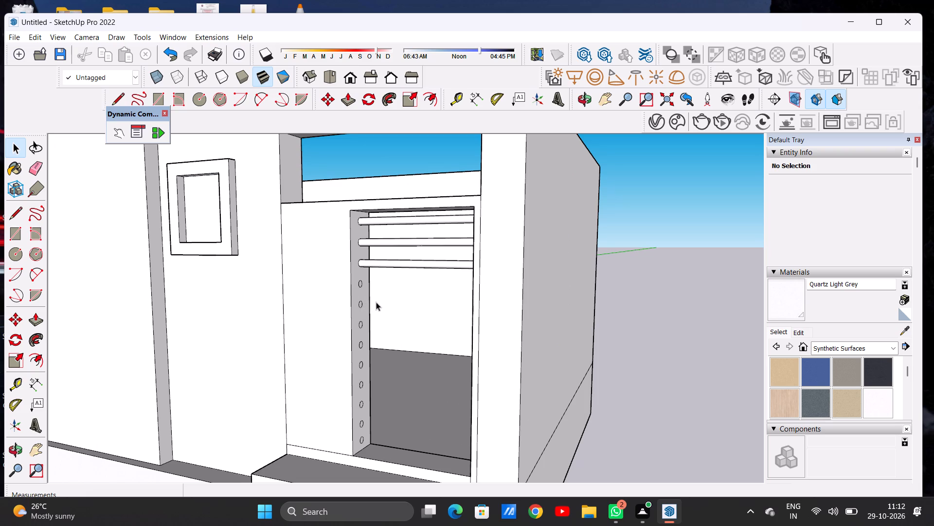
Undo the three extruded rods and the column of copied circles, back to the single top circle on the doorway jamb.
key("ctrl+z")
key("ctrl+z")
key("ctrl+z")
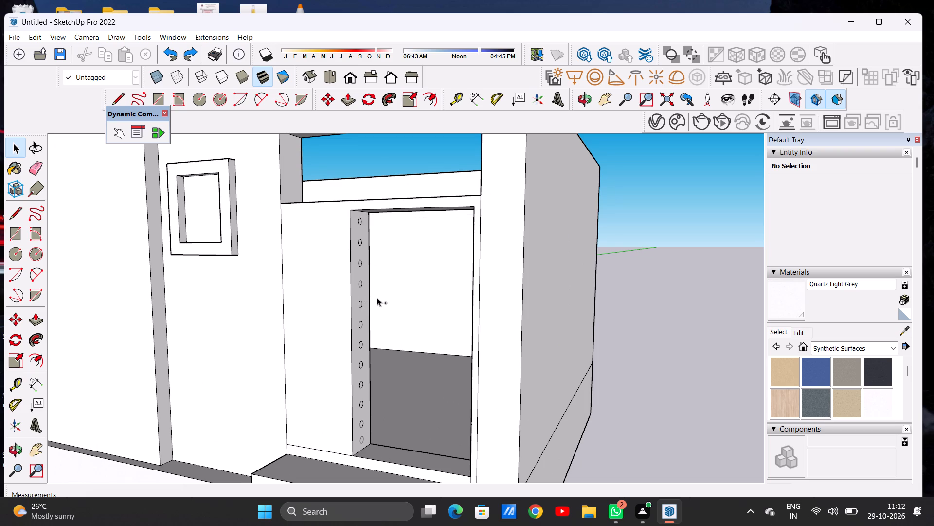
key("ctrl+z")
key("ctrl+z")
Copy the top jamb circle about 4 11/16" straight down and repeat it as an array of 12 copies.
scroll(377, 298, "down", 5)
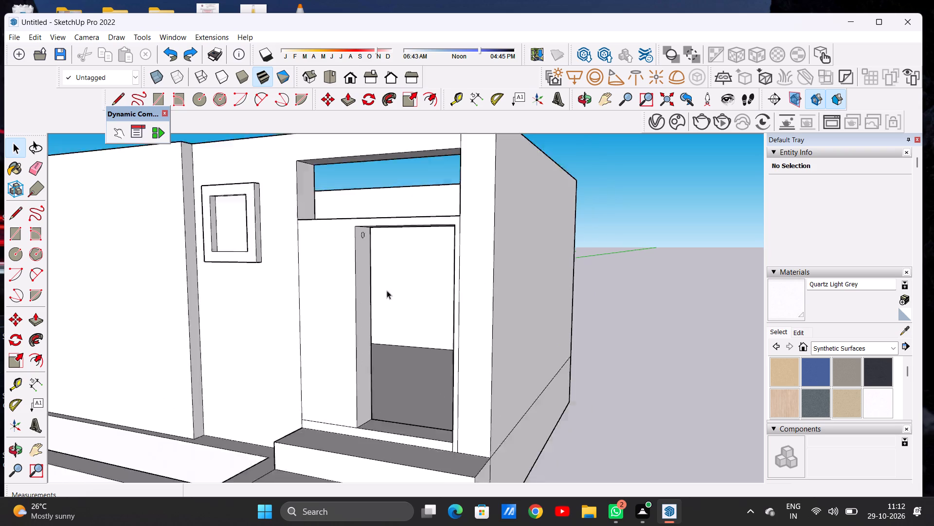
scroll(387, 290, "down", 2)
middle_click_drag(373, 304, 305, 308)
middle_click(305, 304)
scroll(380, 262, "up", 8)
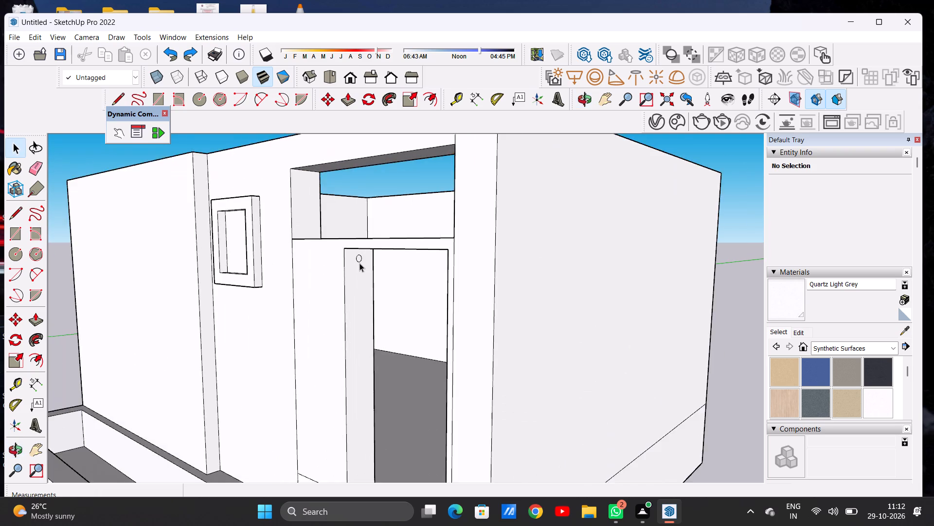
scroll(359, 263, "up", 8)
double_click(356, 250)
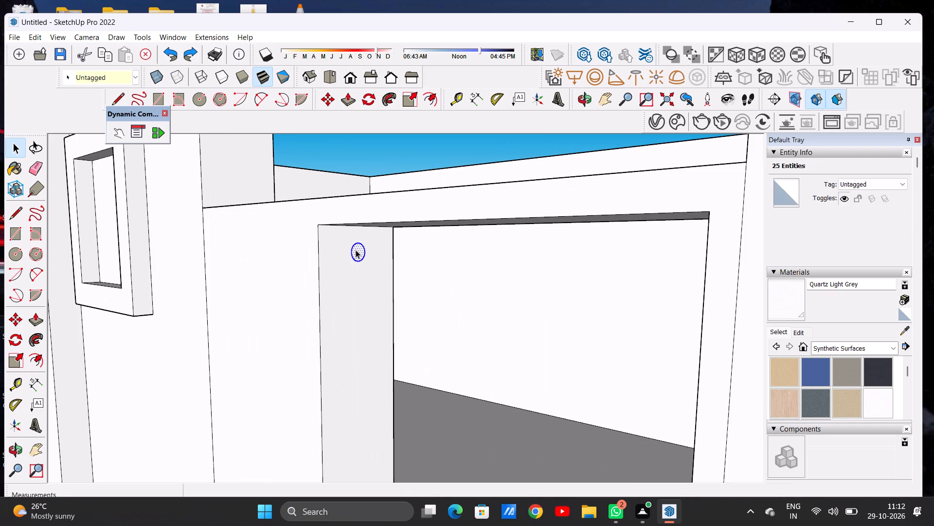
key("m")
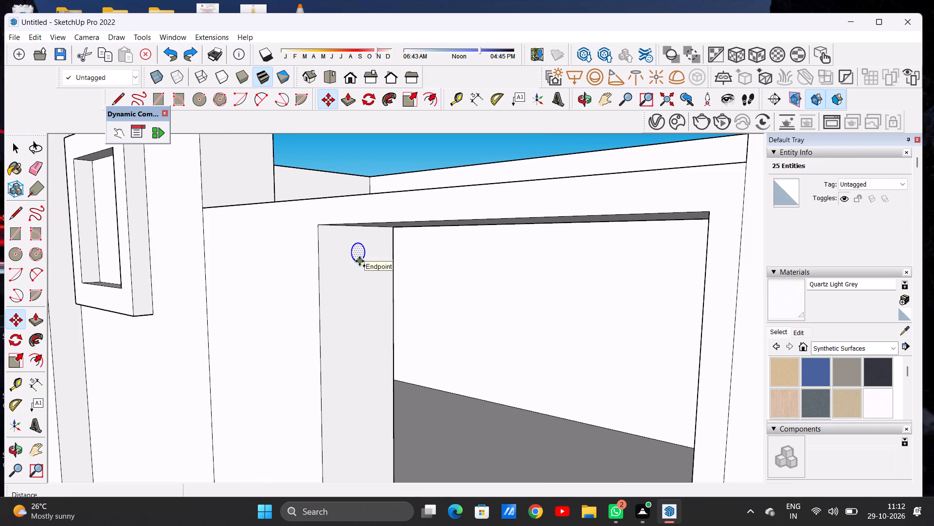
left_click(359, 261)
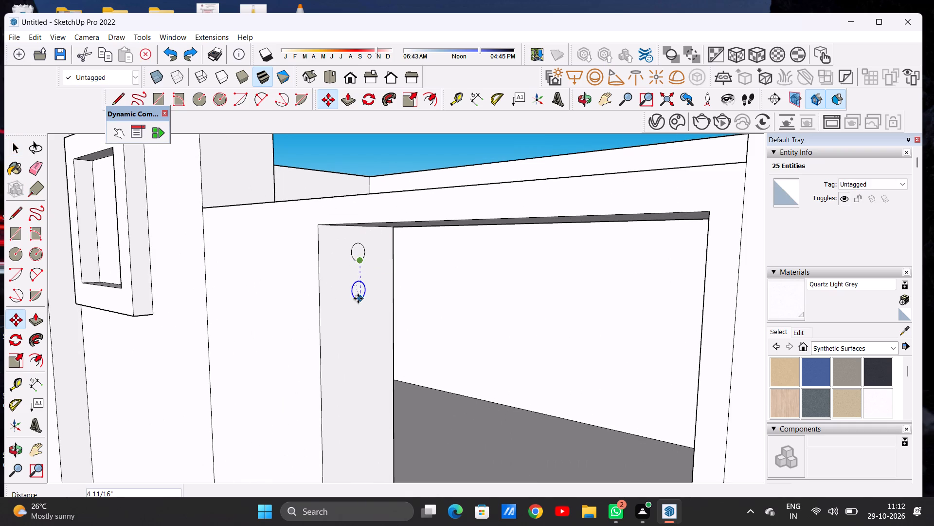
left_click(358, 299)
key("shift+asterisk")
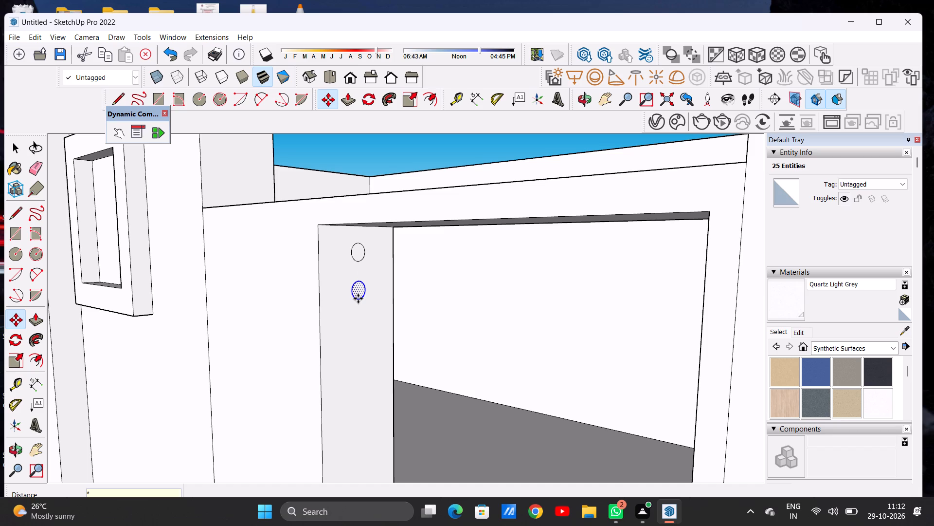
type("12")
key("Return")
key("space")
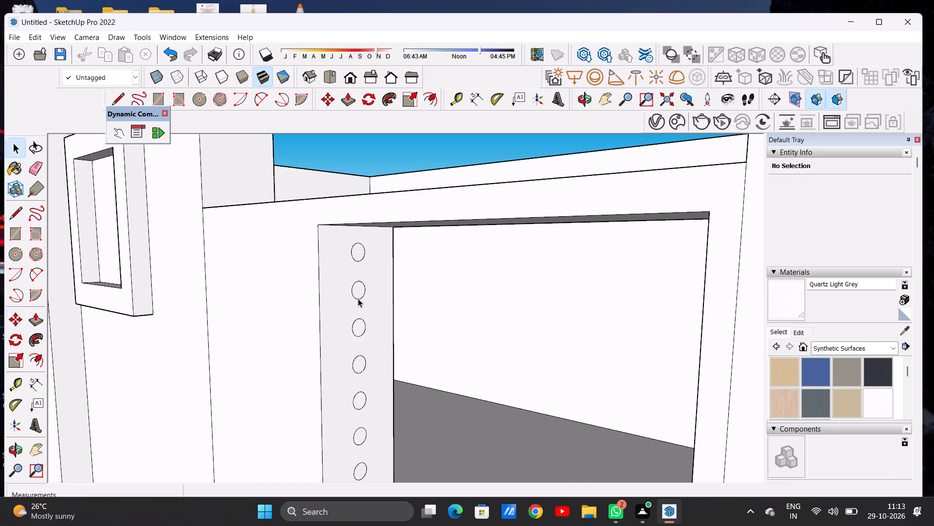
Copy the lowest circle of the column about 1' 4 9/16" straight down, near the base of the jamb.
scroll(350, 301, "down", 15)
scroll(373, 384, "up", 8)
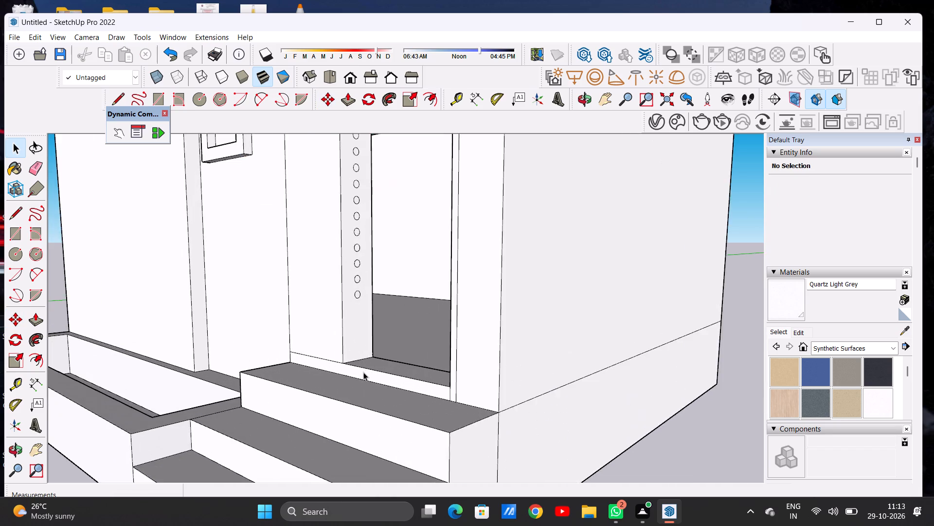
scroll(363, 372, "up", 5)
scroll(353, 357, "down", 1)
scroll(350, 354, "up", 1)
scroll(341, 285, "up", 12)
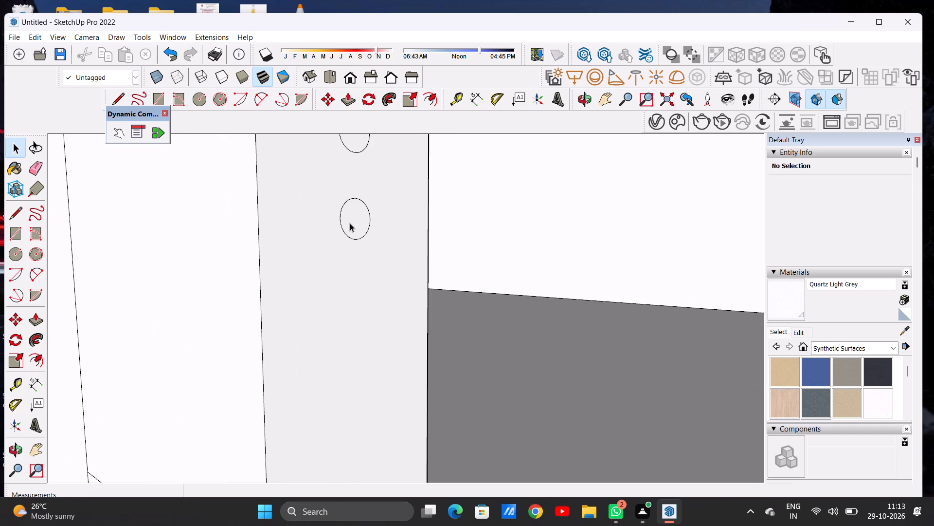
double_click(350, 223)
key("m")
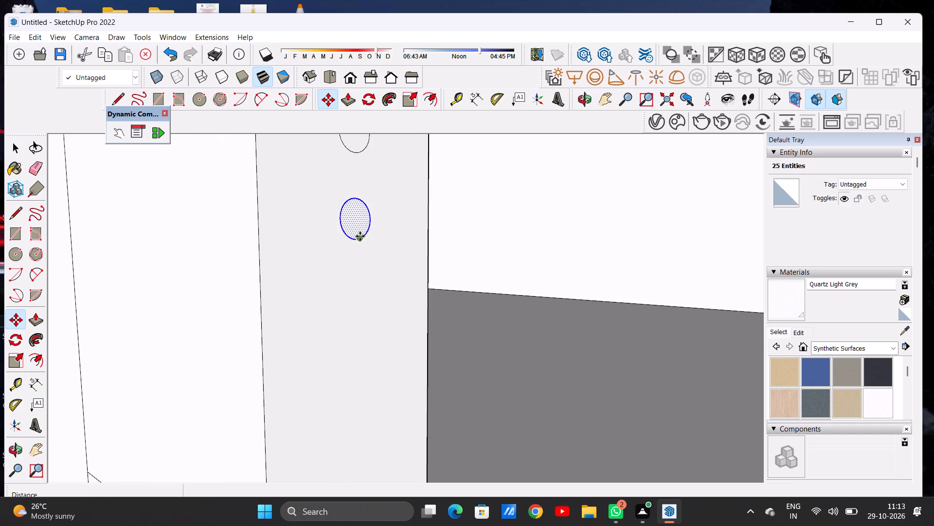
left_click(360, 236)
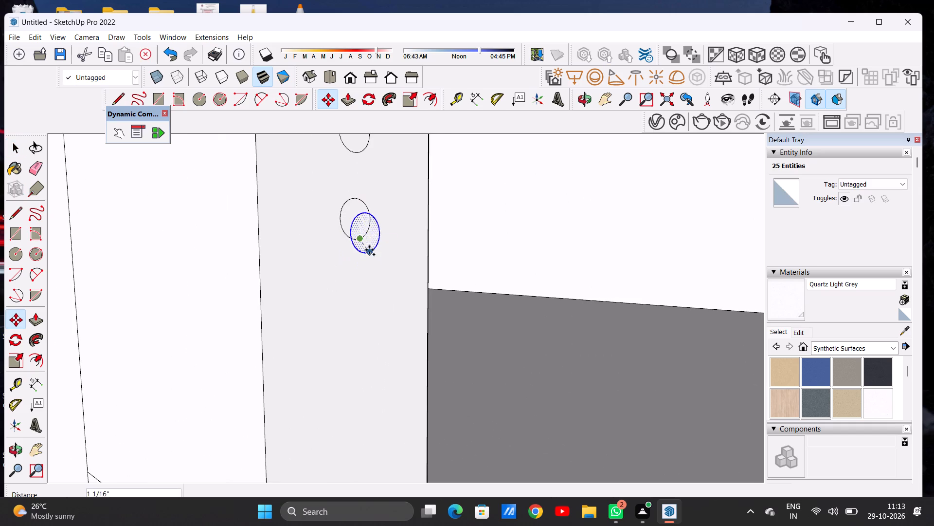
scroll(369, 250, "down", 1)
scroll(369, 250, "up", 1)
scroll(369, 250, "down", 12)
scroll(367, 305, "up", 6)
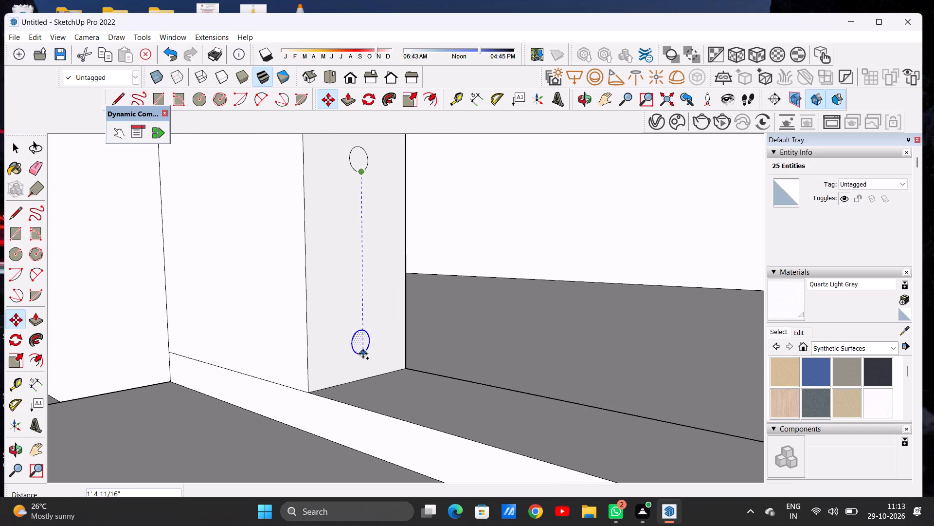
left_click(359, 352)
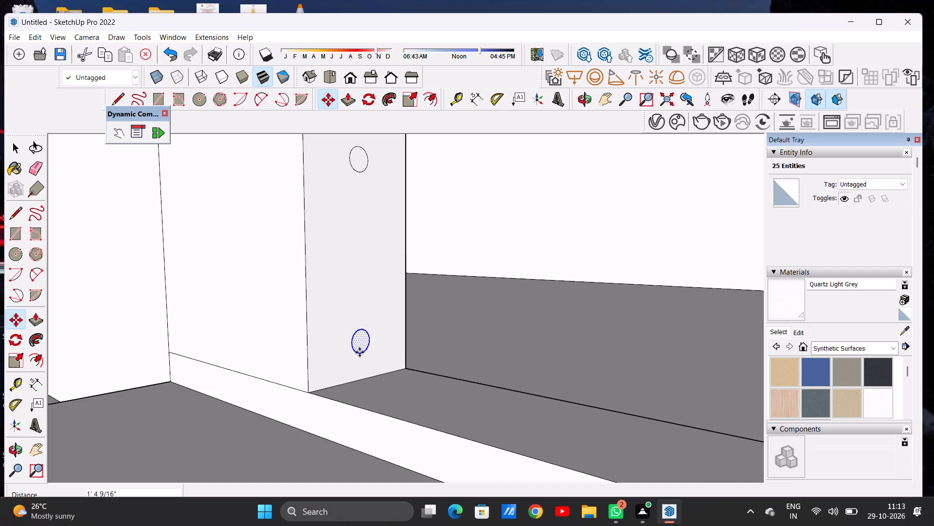
Fill the gap with two circle copies: one about 1' above the bottom circle, another about 7 13/16" below that copy.
left_click(359, 352)
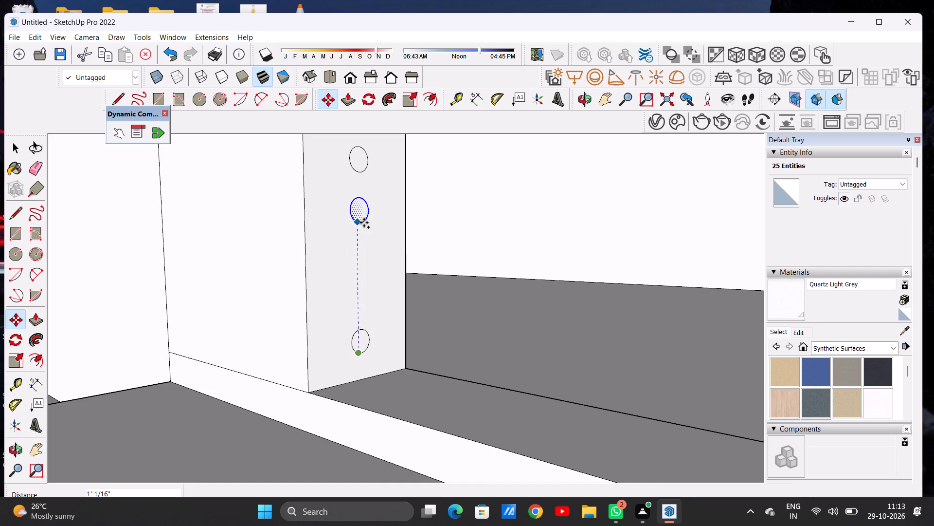
left_click(364, 221)
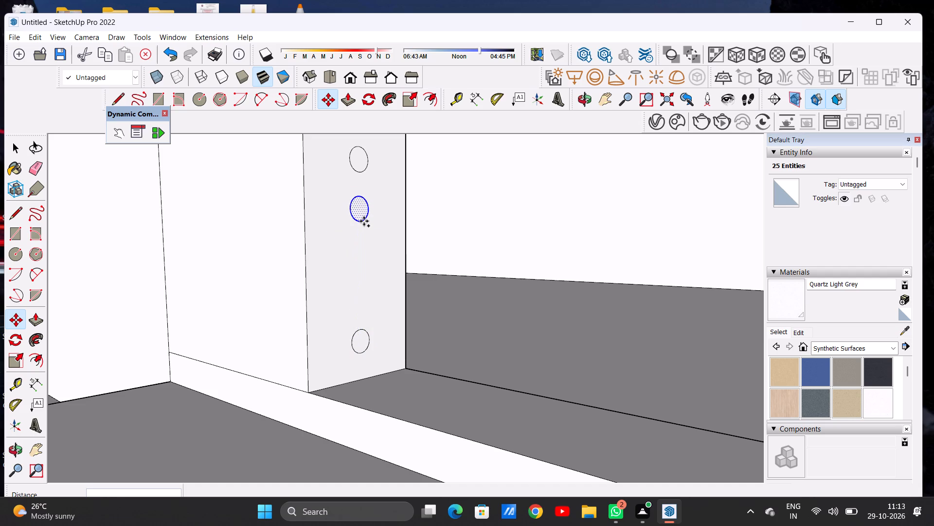
left_click(364, 221)
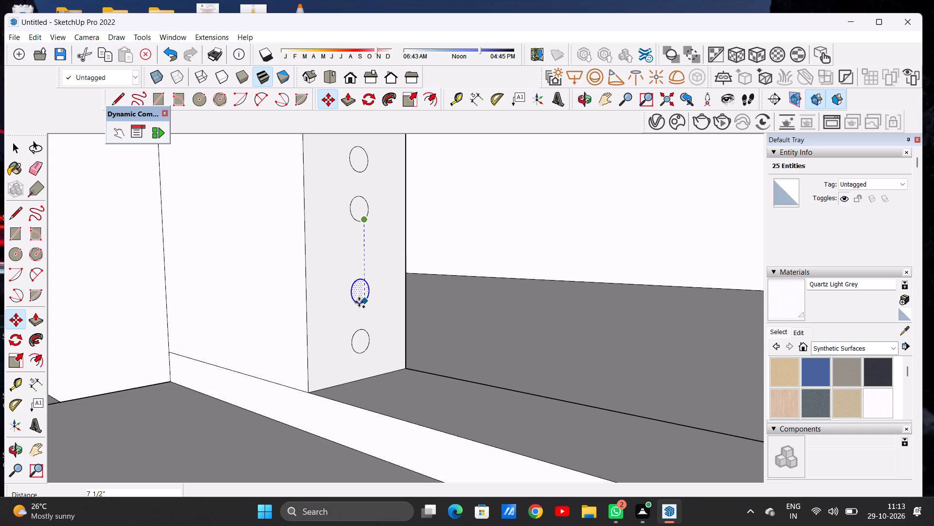
left_click(360, 304)
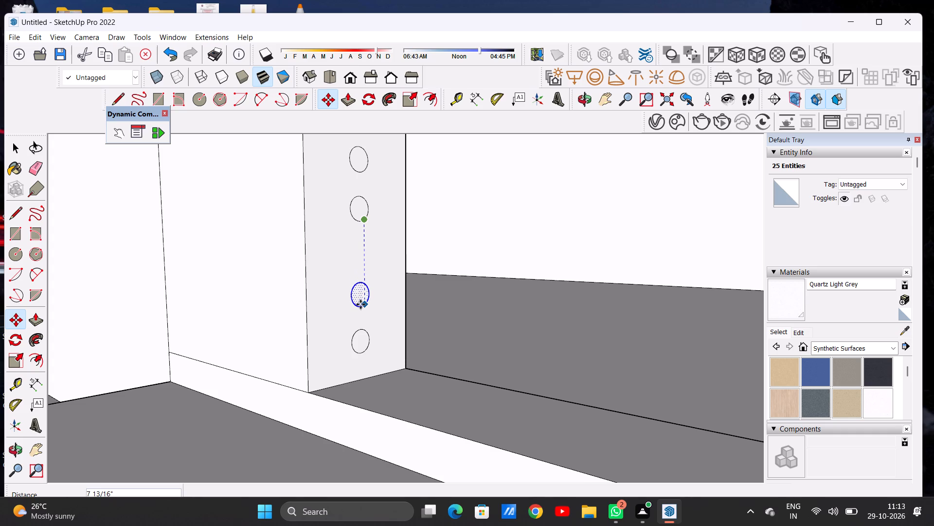
Copy the circle above the lowest one about 3 3/4" upward into the remaining gap in the jamb column.
left_click(360, 304)
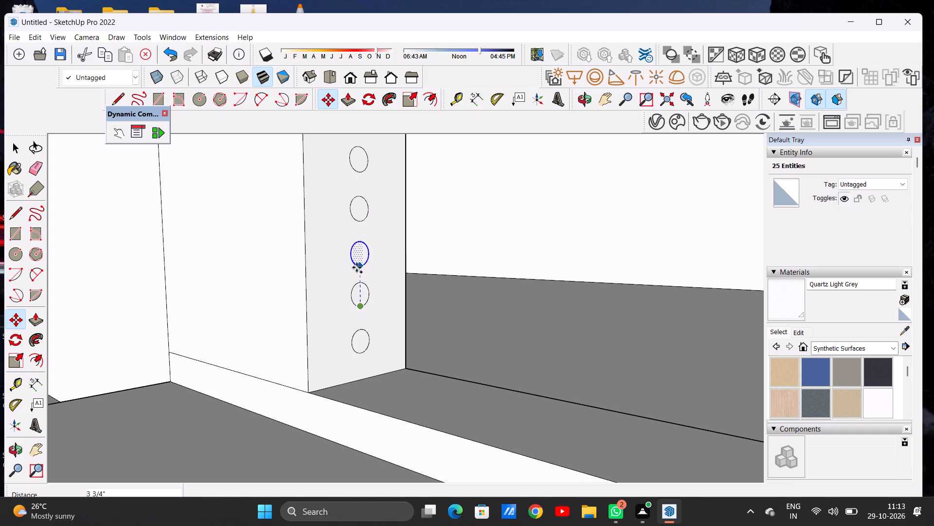
left_click(356, 266)
key("space")
scroll(389, 289, "down", 20)
scroll(389, 289, "down", 3)
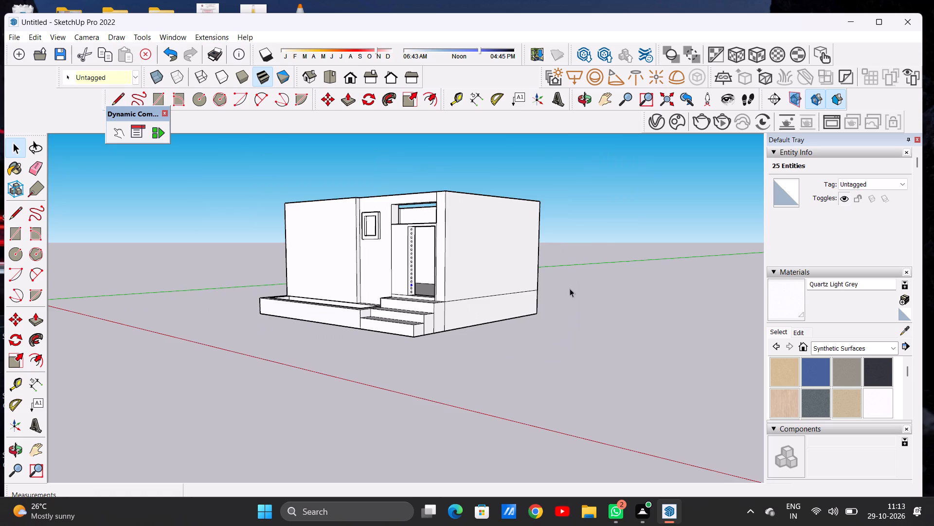
left_click_drag(610, 291, 617, 296)
Move the lowest circle on the doorway jamb slightly downward to adjust the column's spacing.
scroll(433, 287, "up", 2)
scroll(432, 287, "down", 1)
scroll(432, 287, "up", 12)
scroll(375, 293, "down", 1)
scroll(375, 293, "up", 1)
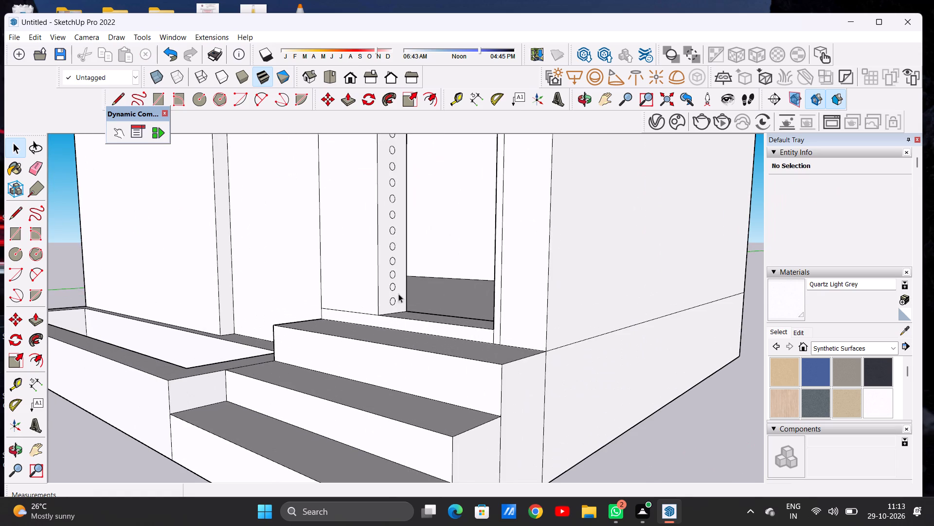
scroll(403, 298, "up", 12)
double_click(383, 310)
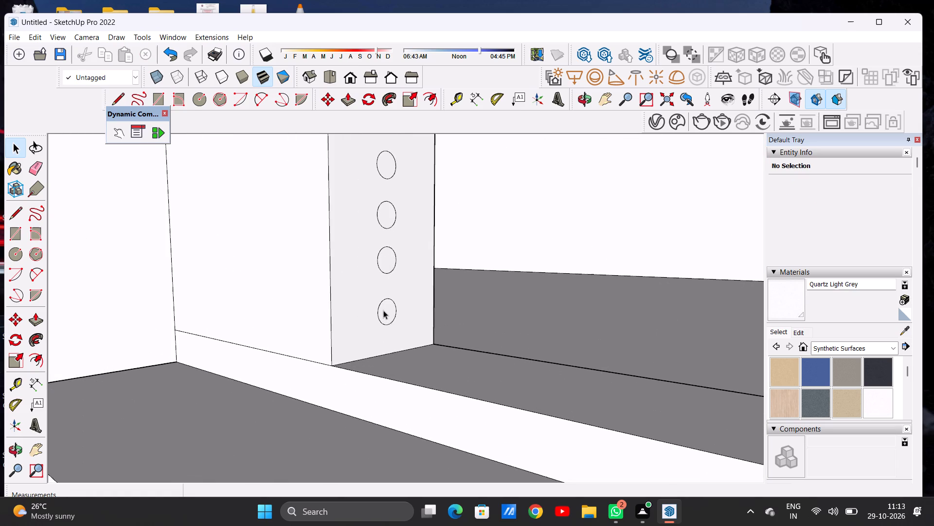
key("m")
left_click(392, 323)
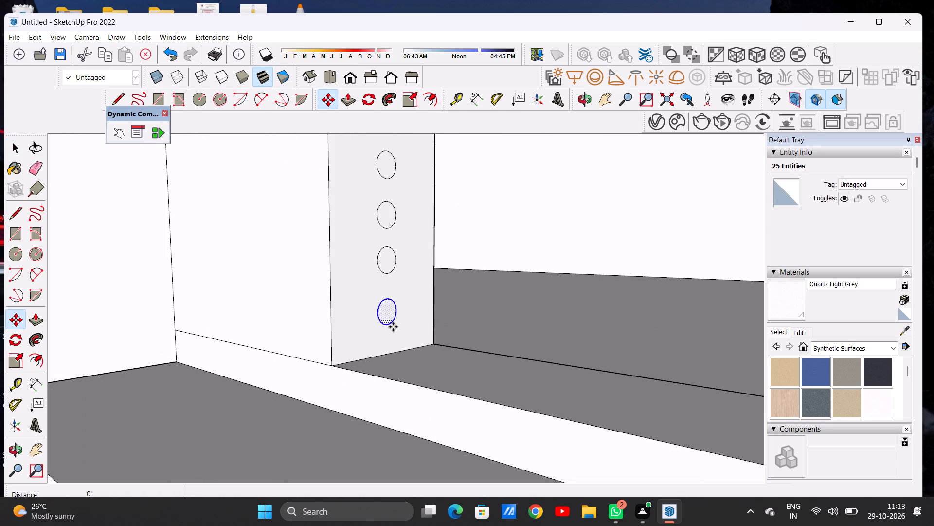
left_click(393, 329)
key("space")
Move the second-lowest circle on the jamb about 1/2" down to even out the spacing.
double_click(384, 257)
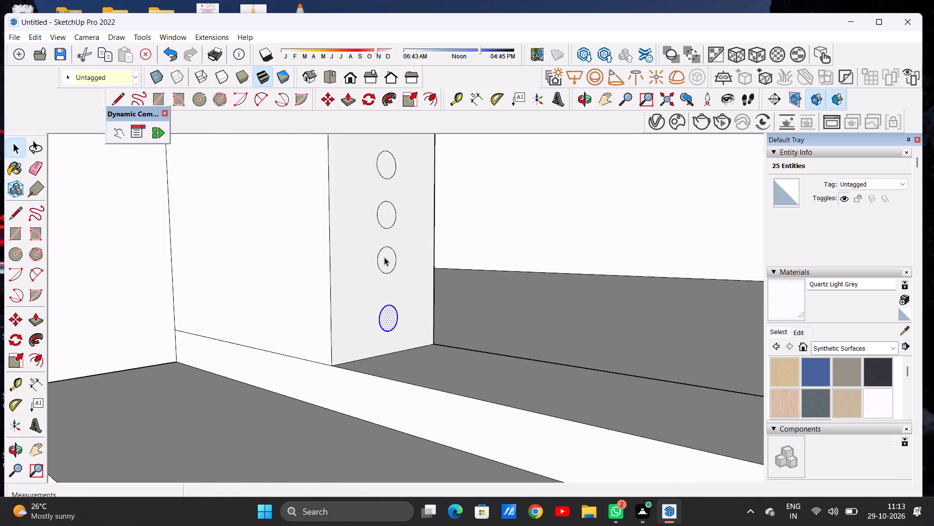
key("m")
left_click(390, 273)
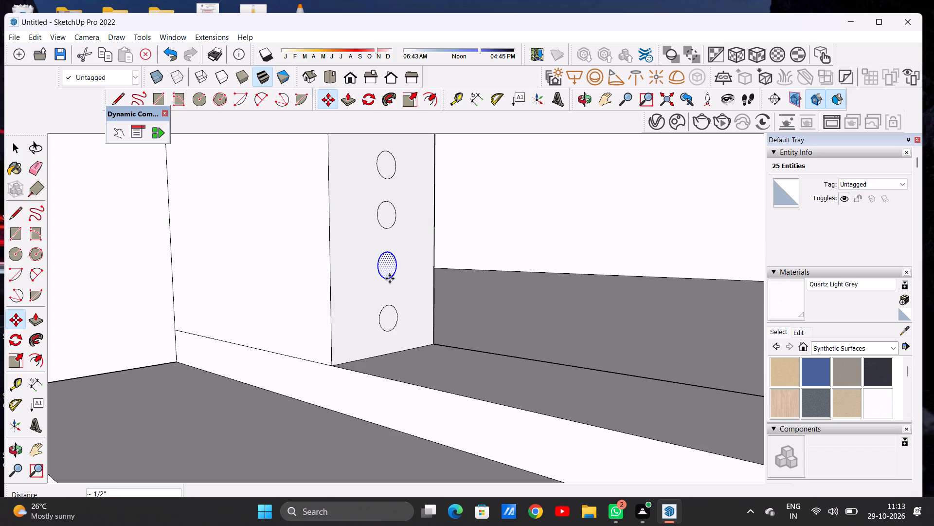
left_click(390, 279)
key("space")
scroll(429, 275, "down", 15)
scroll(433, 277, "up", 1)
scroll(433, 277, "down", 8)
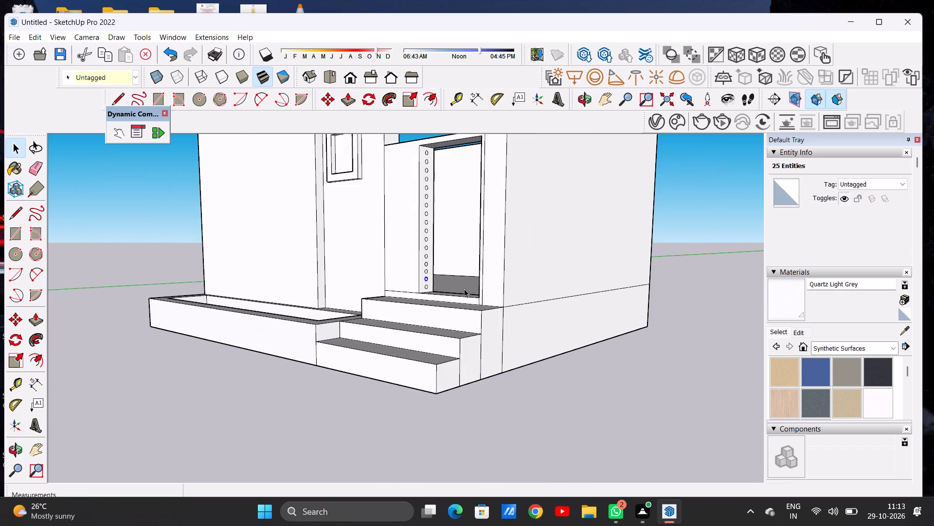
left_click(686, 298)
Extrude the top circle on the jamb about 3' 4 3/8" across the doorway to the opposite jamb as a rod.
scroll(466, 311, "down", 7)
scroll(440, 219, "up", 11)
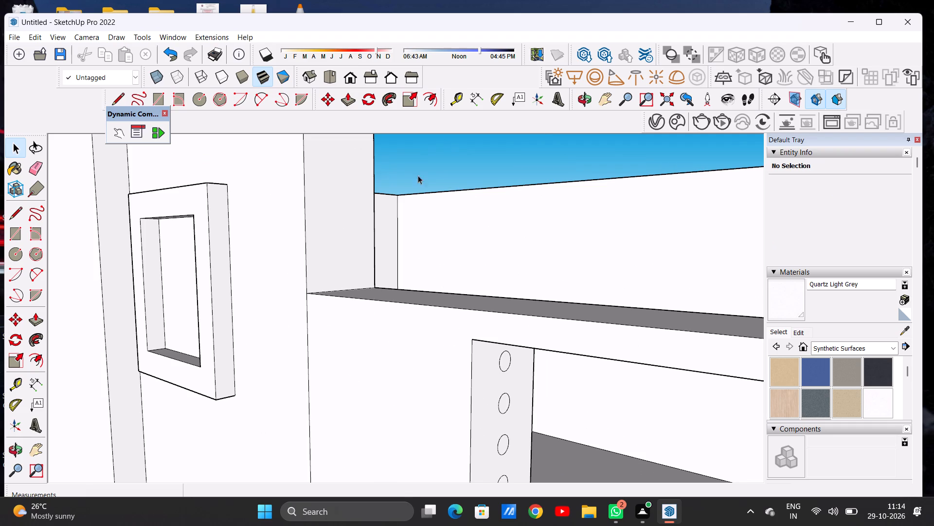
scroll(399, 339, "down", 12)
scroll(424, 331, "up", 1)
scroll(424, 331, "down", 20)
scroll(424, 331, "down", 3)
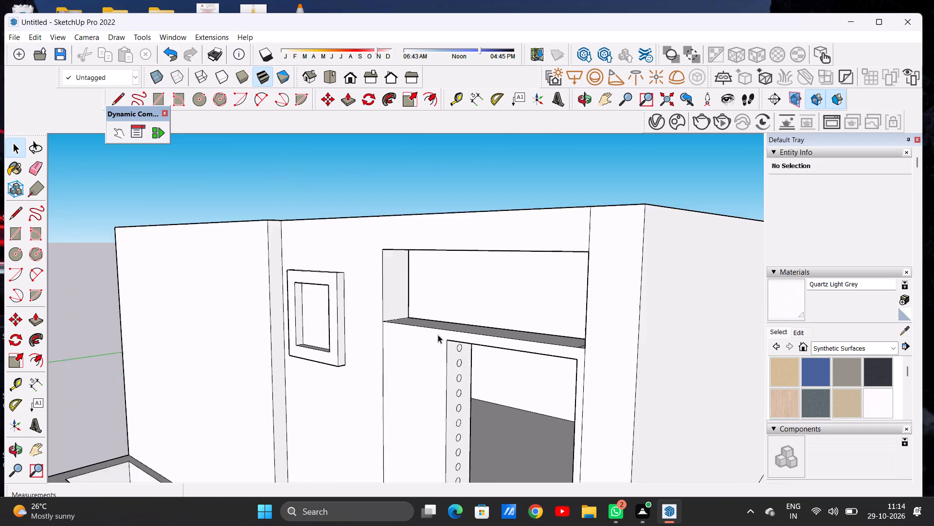
scroll(438, 335, "down", 10)
scroll(457, 357, "up", 8)
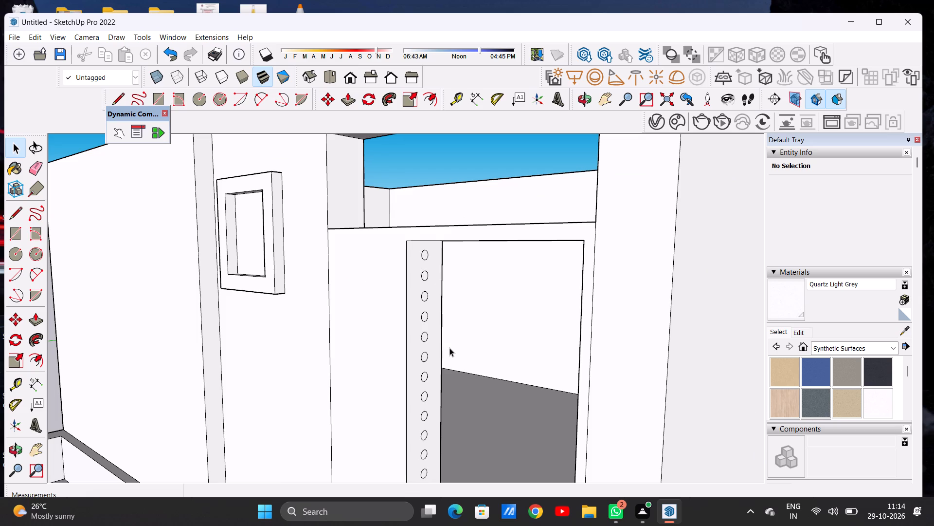
key("p")
scroll(421, 243, "up", 2)
scroll(421, 243, "down", 1)
scroll(422, 244, "up", 11)
scroll(436, 259, "down", 1)
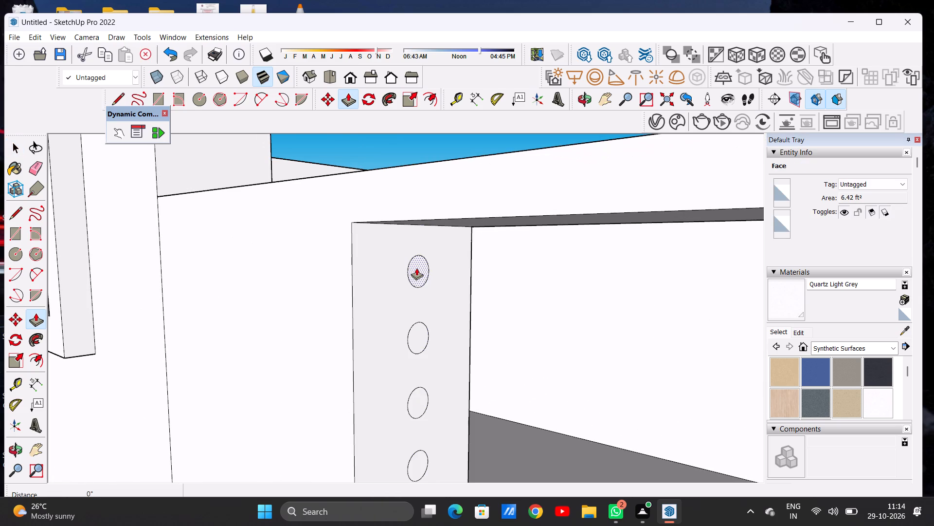
left_click(416, 268)
scroll(537, 296, "down", 12)
scroll(493, 299, "up", 1)
scroll(492, 299, "down", 3)
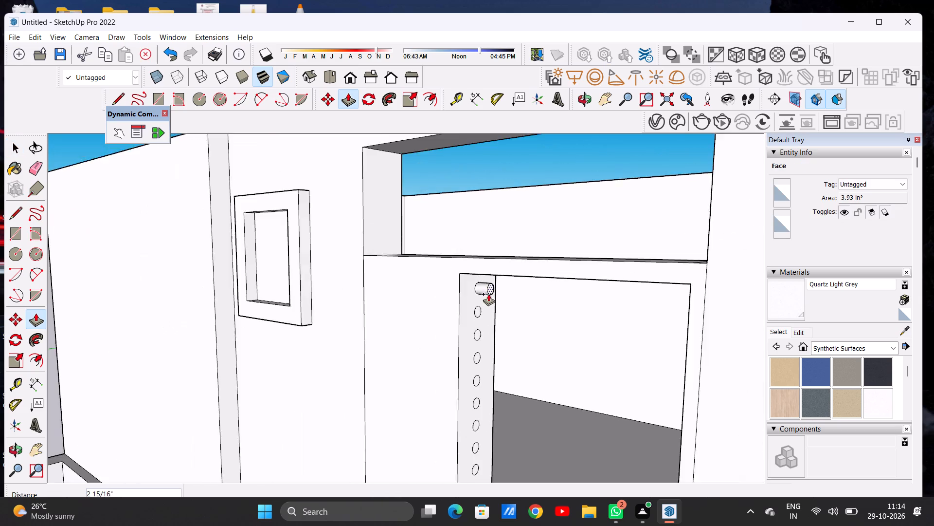
scroll(488, 294, "down", 4)
middle_click_drag(547, 298, 638, 297)
scroll(595, 301, "up", 3)
scroll(595, 300, "down", 1)
scroll(595, 300, "up", 4)
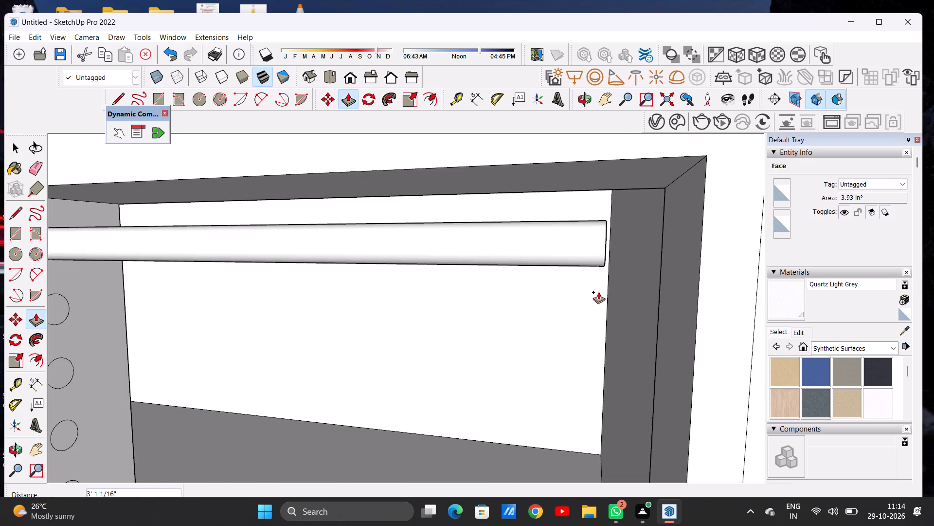
middle_click_drag(576, 292, 607, 274)
scroll(585, 297, "down", 7)
scroll(629, 262, "up", 1)
scroll(633, 261, "down", 1)
scroll(634, 261, "up", 4)
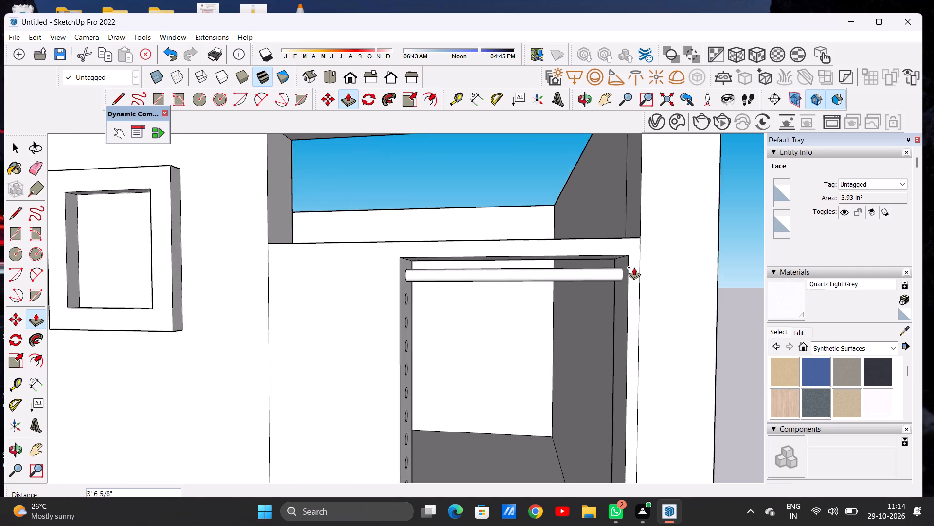
scroll(634, 267, "up", 15)
left_click(616, 238)
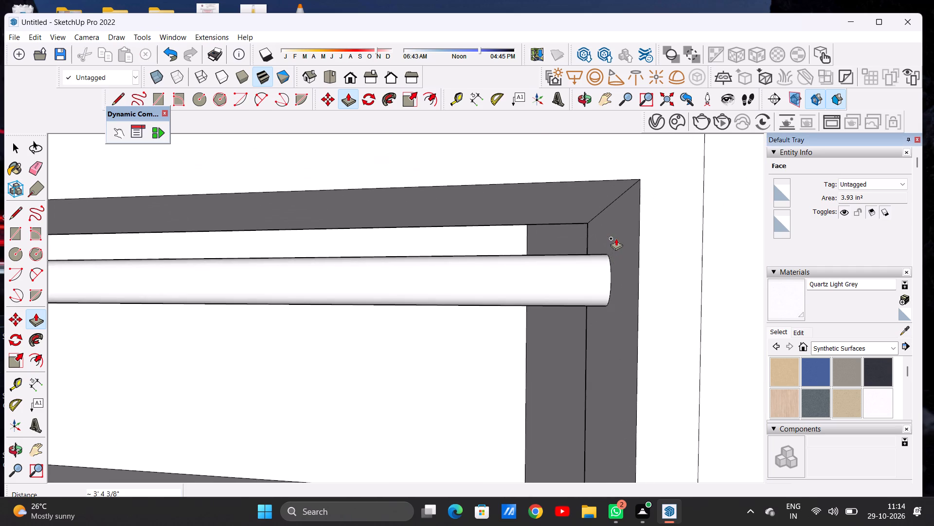
Extrude the second circle from the top about 3' 4 3/8", matching the first rod across the doorway.
scroll(557, 348, "down", 3)
scroll(557, 348, "up", 1)
scroll(557, 348, "down", 2)
scroll(557, 347, "up", 1)
scroll(556, 346, "down", 13)
middle_click_drag(440, 351, 379, 392)
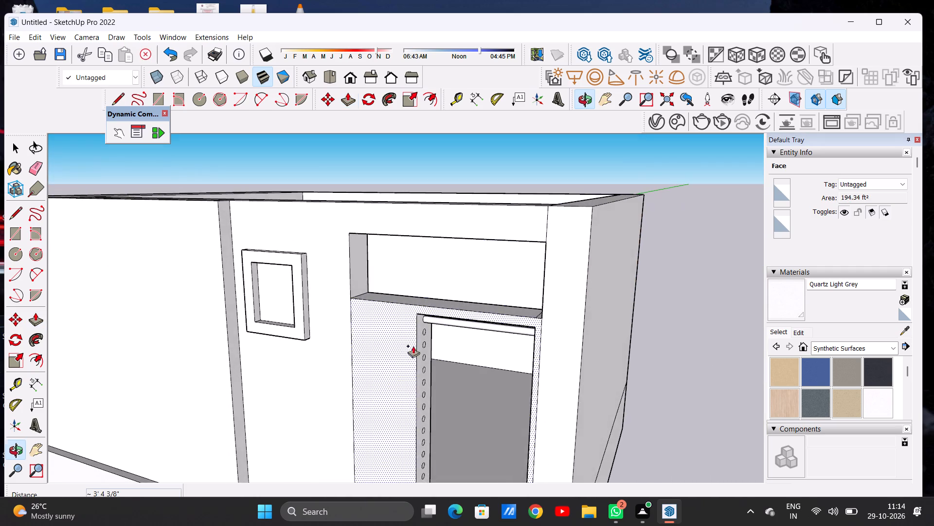
scroll(445, 320, "up", 8)
scroll(400, 335, "up", 16)
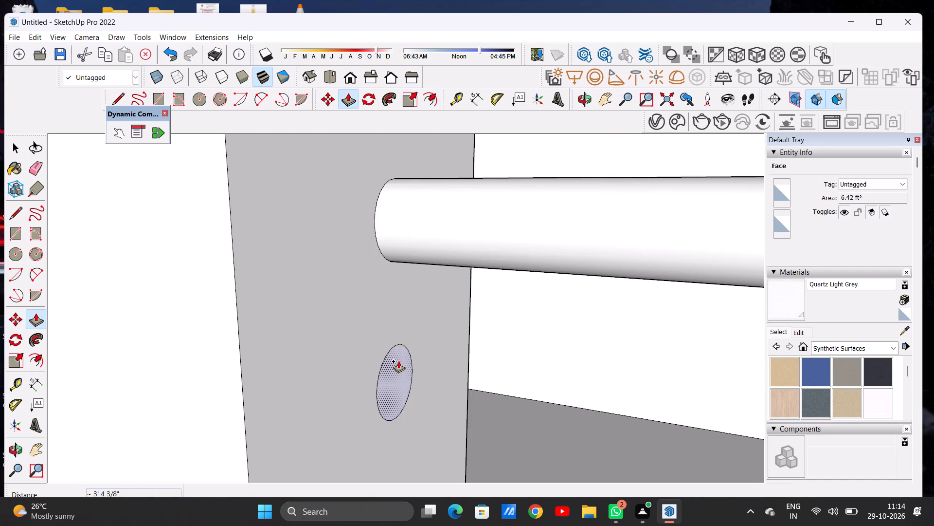
left_click(398, 361)
scroll(479, 350, "down", 3)
scroll(479, 350, "up", 1)
scroll(479, 350, "down", 12)
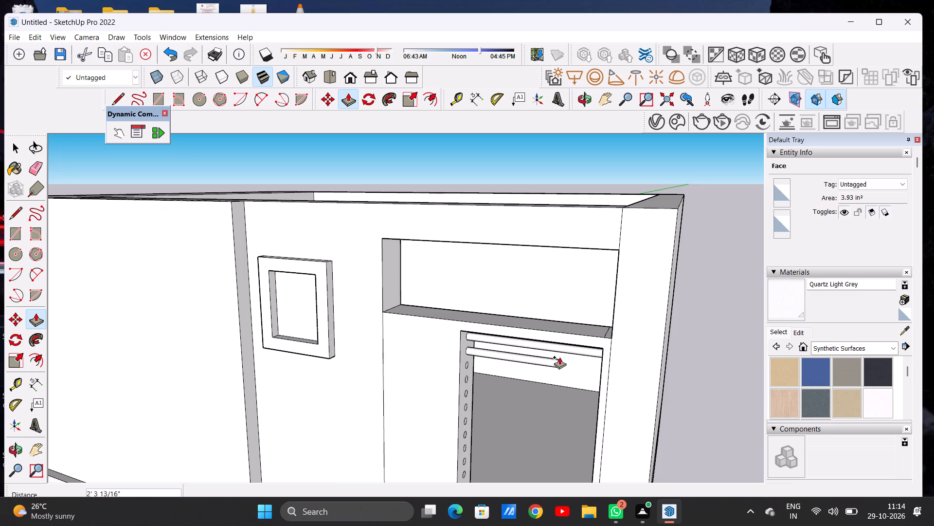
middle_click_drag(567, 361, 618, 354)
scroll(600, 352, "up", 15)
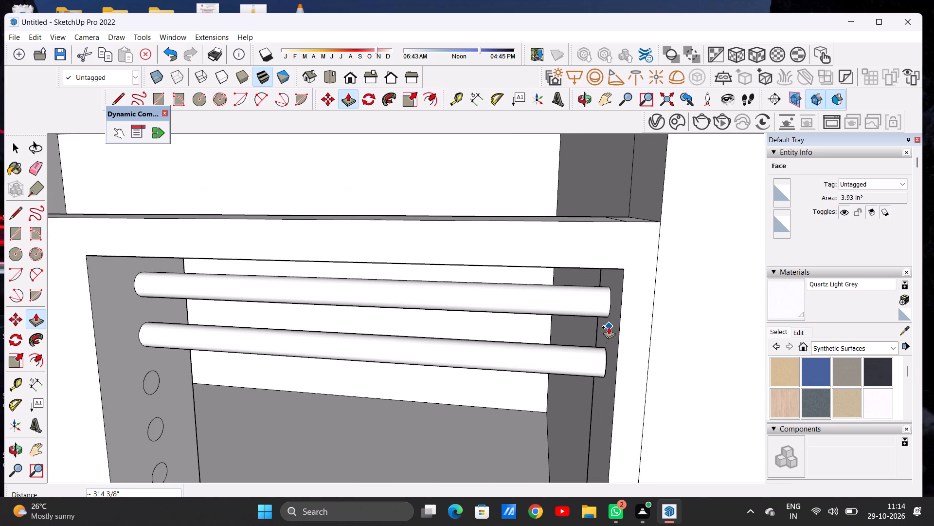
left_click(609, 327)
Extrude the third circle from the top about 3' 4 3/8" to the opposite doorway jamb.
scroll(442, 285, "down", 8)
middle_click_drag(396, 327, 365, 338)
scroll(377, 309, "up", 5)
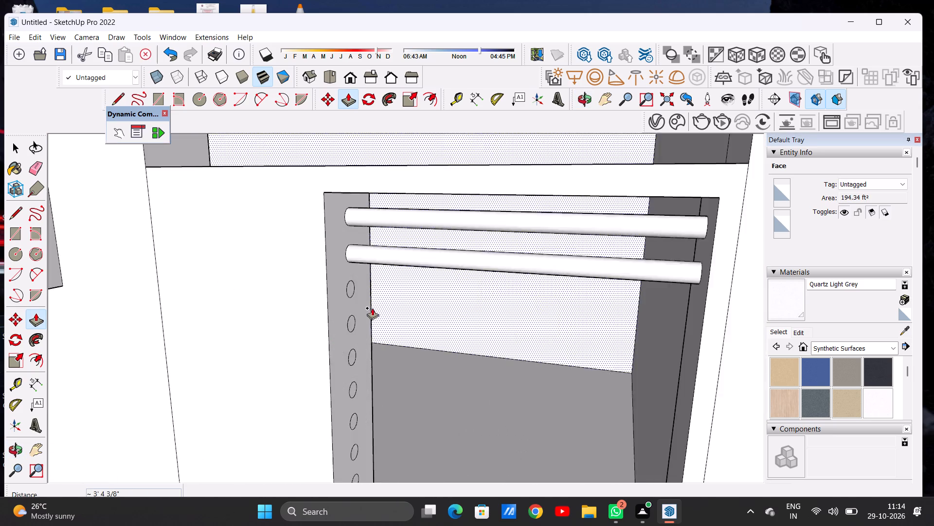
scroll(334, 282, "up", 3)
scroll(332, 274, "down", 1)
scroll(332, 274, "up", 3)
left_click(332, 274)
scroll(444, 319, "down", 8)
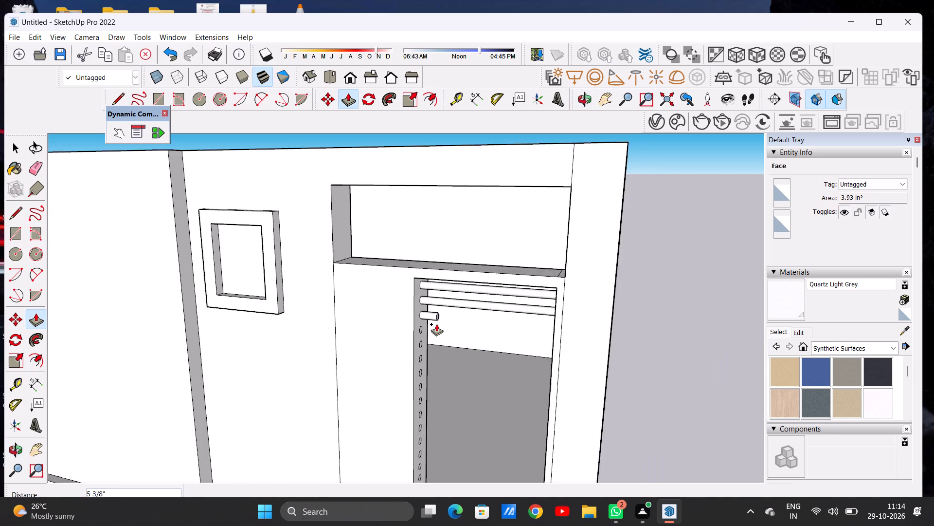
scroll(436, 327, "down", 4)
middle_click_drag(452, 320, 534, 310)
scroll(488, 319, "up", 2)
scroll(488, 319, "down", 1)
scroll(488, 319, "up", 7)
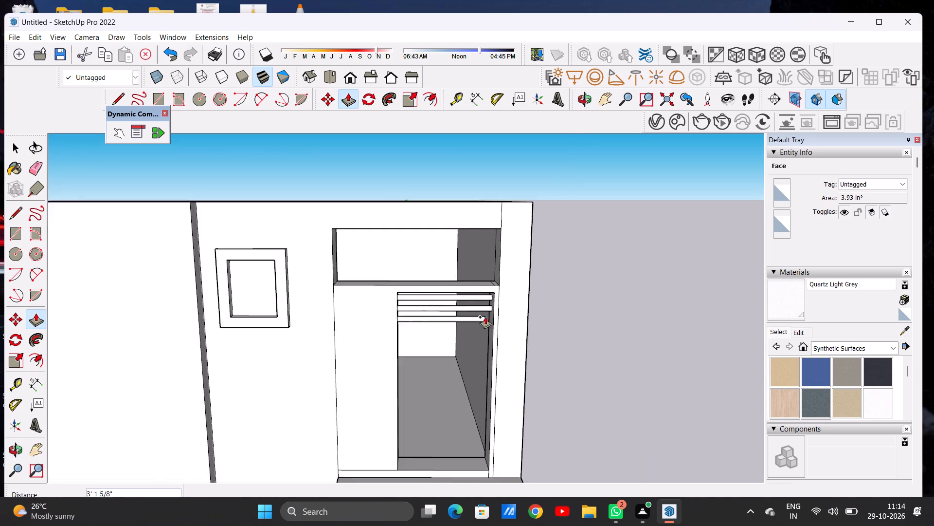
scroll(485, 317, "up", 3)
middle_click_drag(470, 323, 491, 326)
scroll(498, 317, "up", 15)
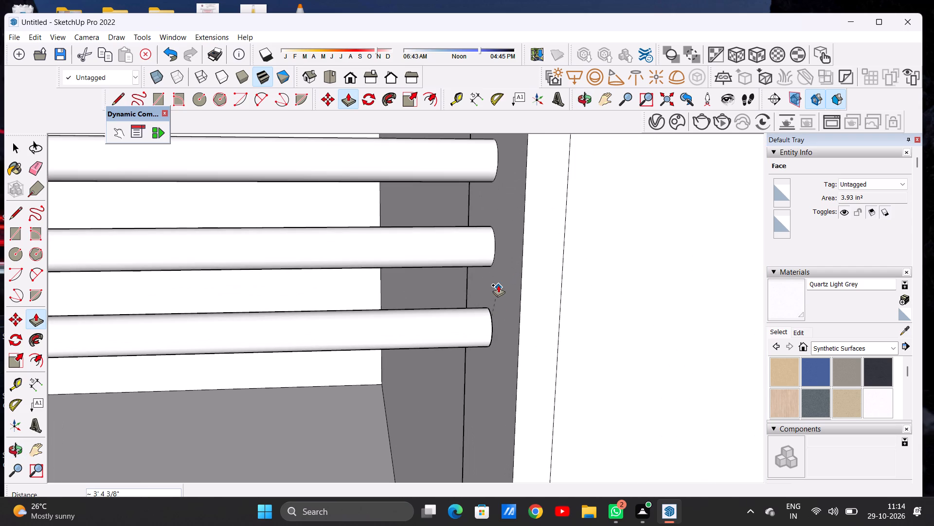
left_click(498, 279)
Extrude the fourth circle from the top about 3' 4 3/8" across the doorway, matching the rods above.
scroll(524, 268, "down", 4)
scroll(533, 261, "up", 1)
scroll(534, 260, "down", 5)
scroll(499, 248, "up", 1)
scroll(497, 248, "down", 4)
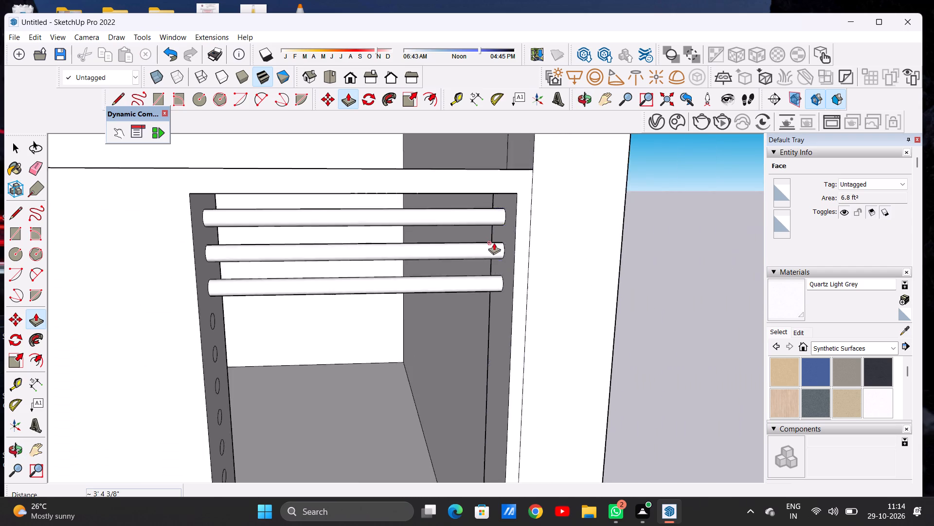
scroll(494, 243, "down", 8)
middle_click_drag(377, 301, 269, 318)
scroll(350, 280, "up", 19)
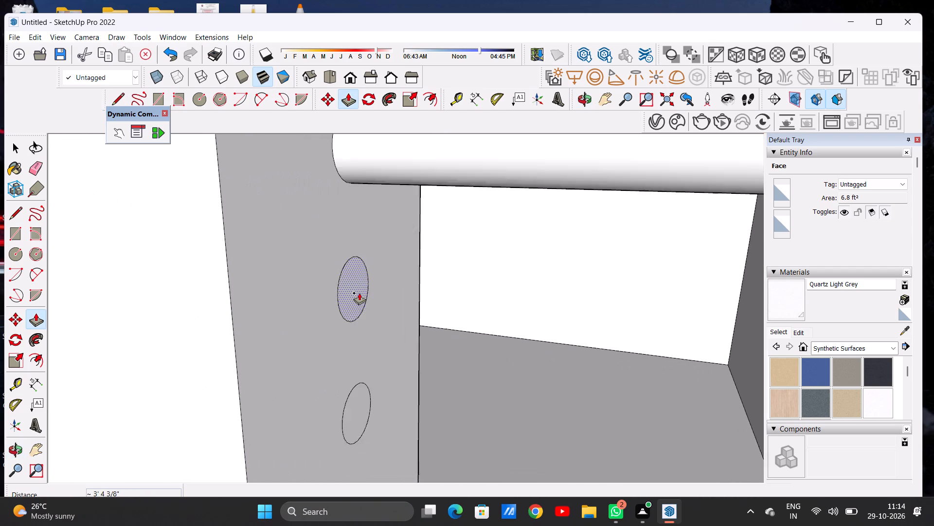
scroll(359, 293, "up", 2)
left_click(360, 290)
scroll(426, 293, "down", 4)
scroll(421, 300, "up", 1)
scroll(421, 300, "down", 12)
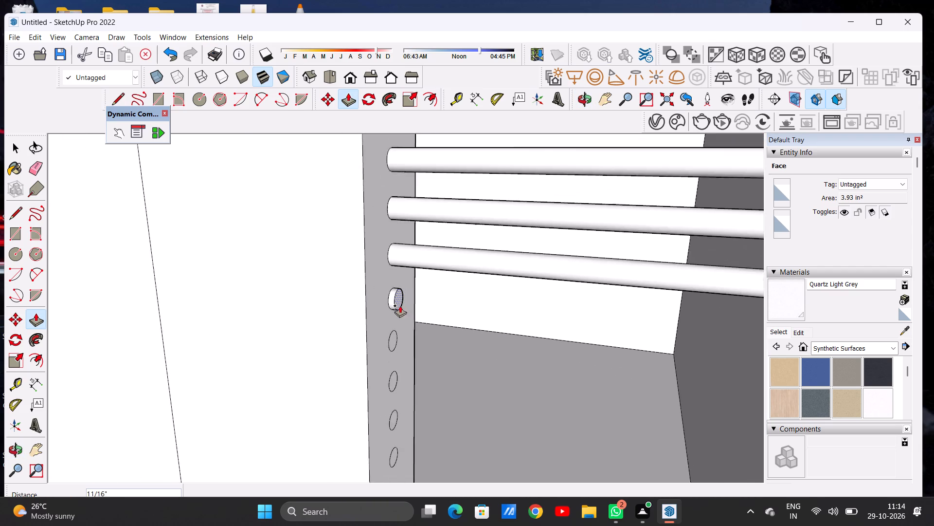
scroll(400, 305, "down", 8)
middle_click_drag(495, 309, 578, 300)
scroll(584, 307, "up", 1)
scroll(584, 308, "down", 1)
scroll(584, 308, "up", 4)
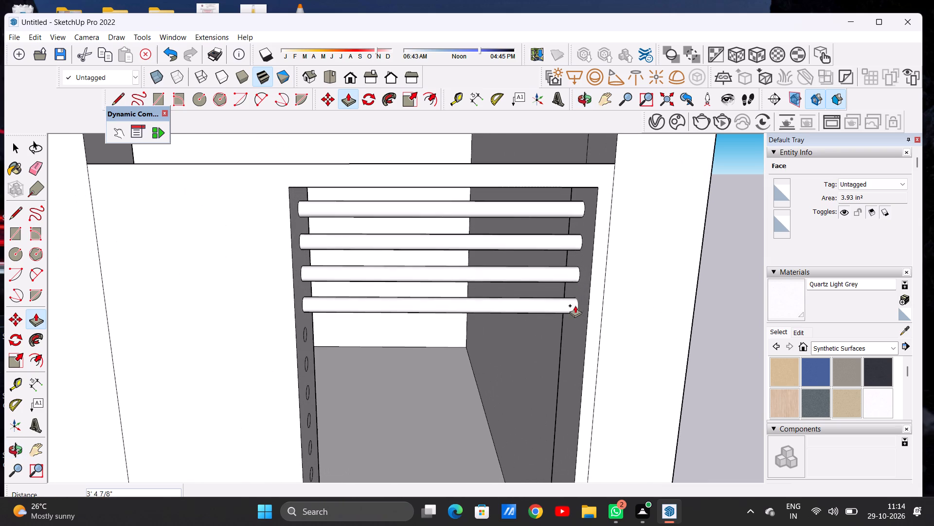
left_click(580, 287)
Extrude the fifth circle from the top about 3' 4 3/8" to the opposite doorway jamb.
middle_click_drag(352, 327, 304, 325)
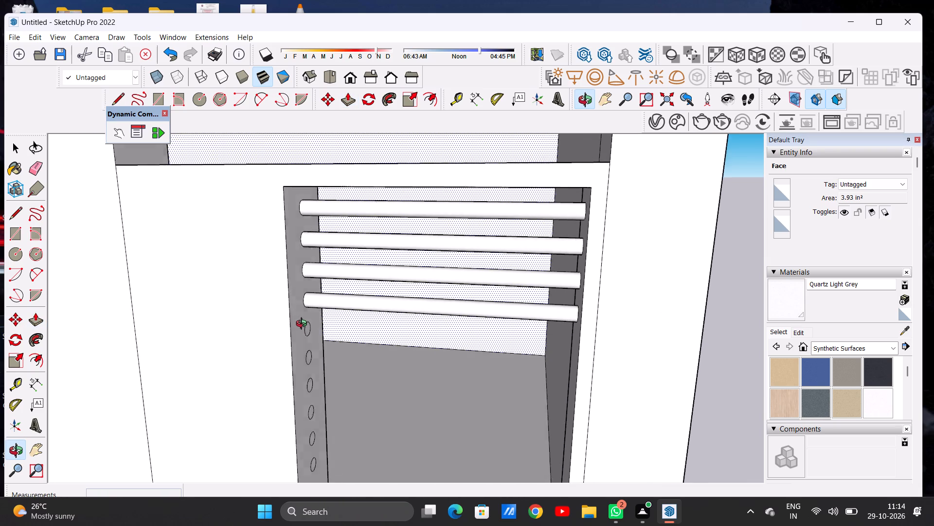
middle_click_drag(304, 325, 292, 326)
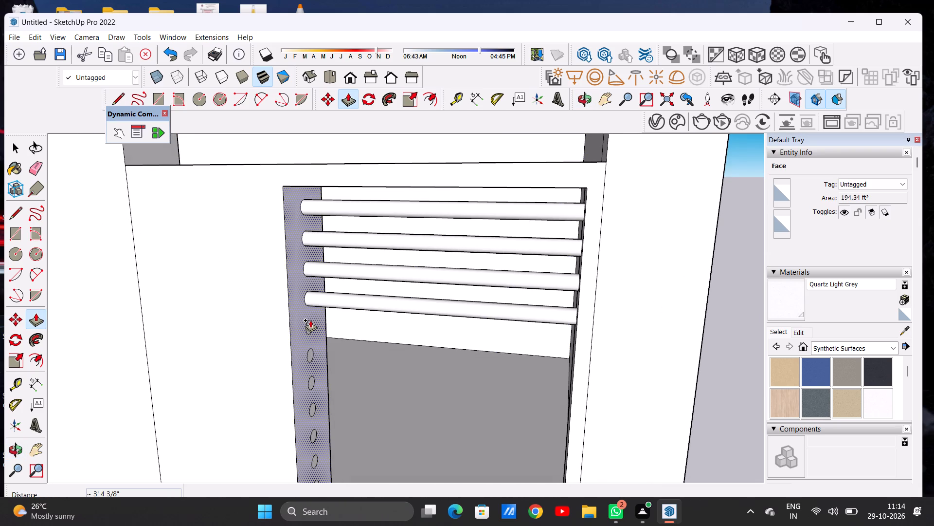
scroll(311, 320, "up", 7)
left_click(308, 329)
scroll(377, 334, "down", 5)
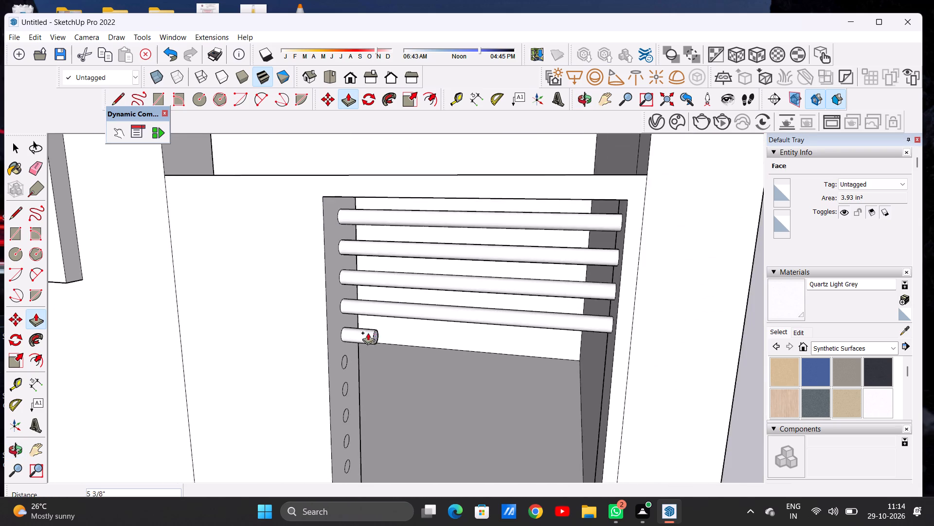
scroll(368, 333, "down", 7)
middle_click_drag(485, 340, 524, 338)
scroll(524, 338, "up", 7)
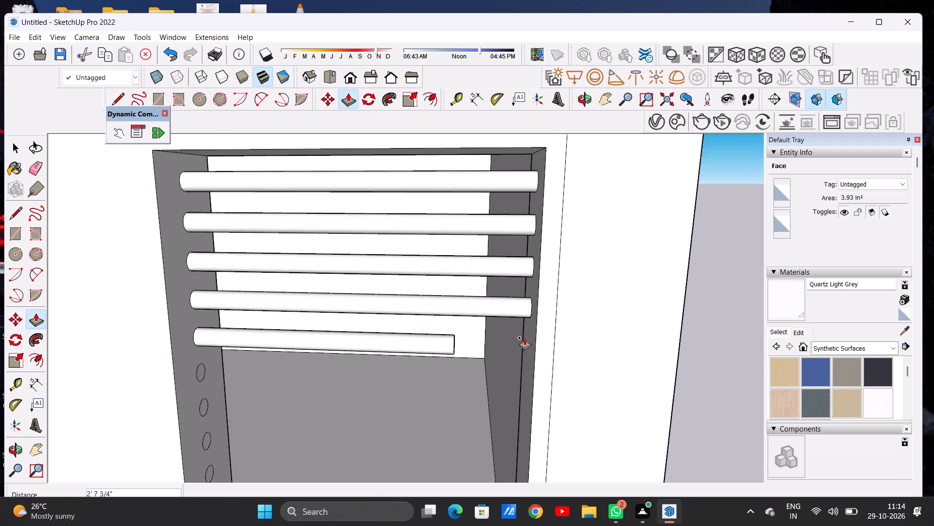
left_click(531, 321)
Extrude the sixth circle from the top about 3' 4 3/8" across the doorway to the opposite jamb.
scroll(405, 286, "down", 6)
scroll(348, 327, "up", 6)
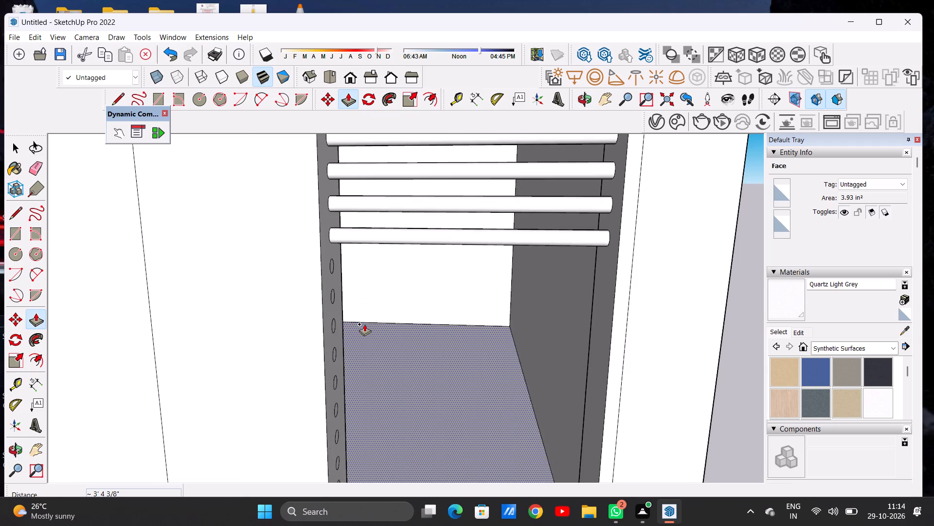
middle_click_drag(364, 324, 331, 354)
scroll(333, 286, "up", 14)
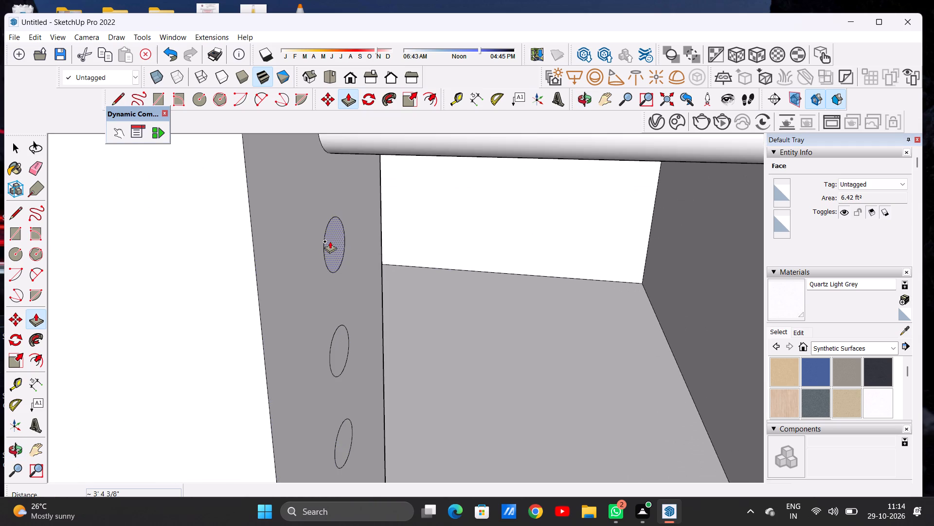
left_click(330, 241)
scroll(369, 303, "down", 8)
scroll(366, 305, "up", 1)
scroll(366, 305, "down", 4)
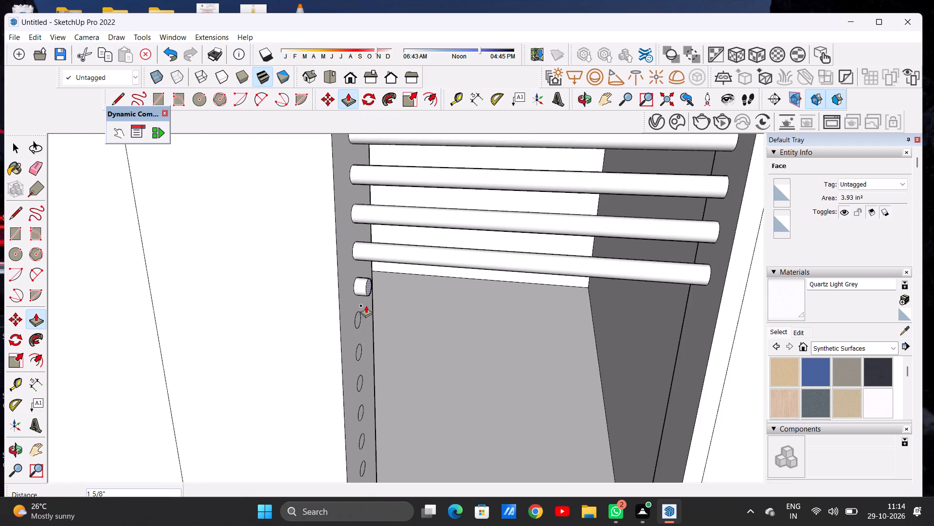
scroll(366, 305, "down", 5)
middle_click(588, 303)
scroll(568, 302, "up", 6)
middle_click_drag(579, 304, 592, 299)
left_click(600, 275)
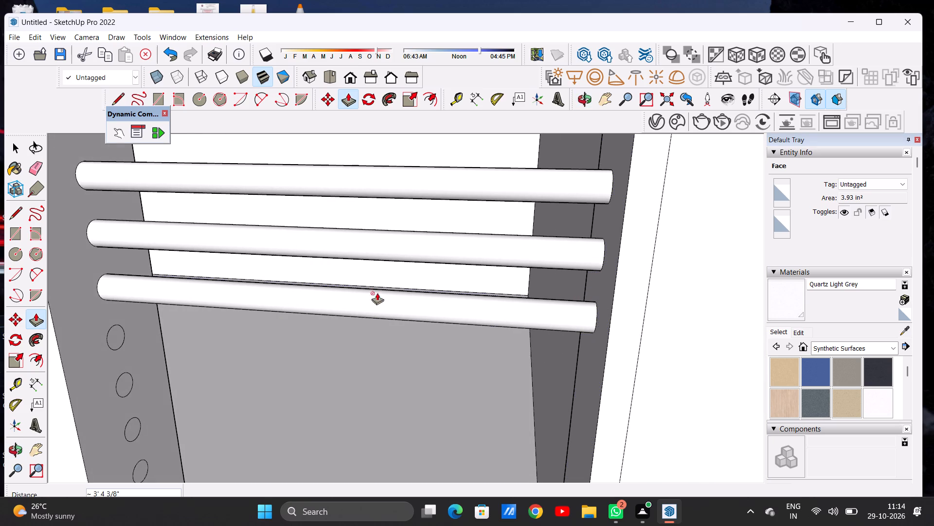
Extrude the seventh and eighth circles from the top about 3' 4 3/8" each, matching the rods above.
left_click(121, 333)
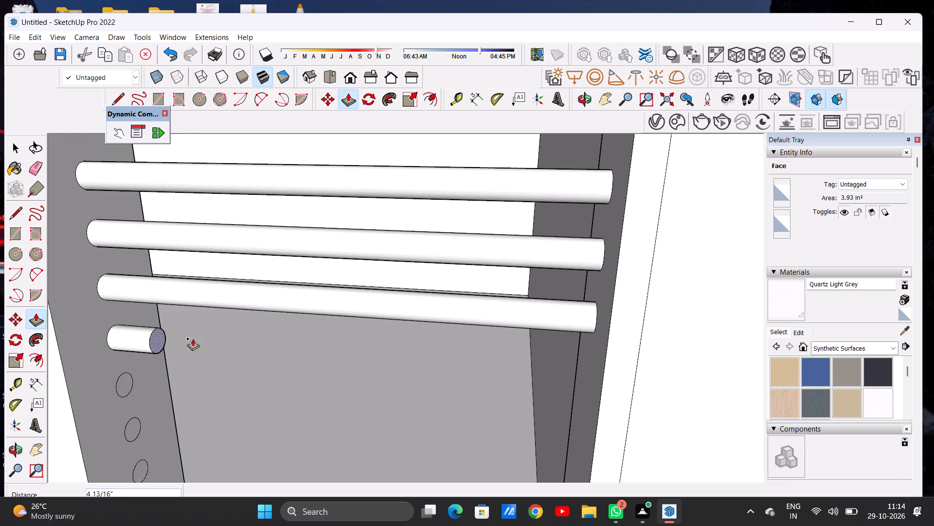
left_click(596, 343)
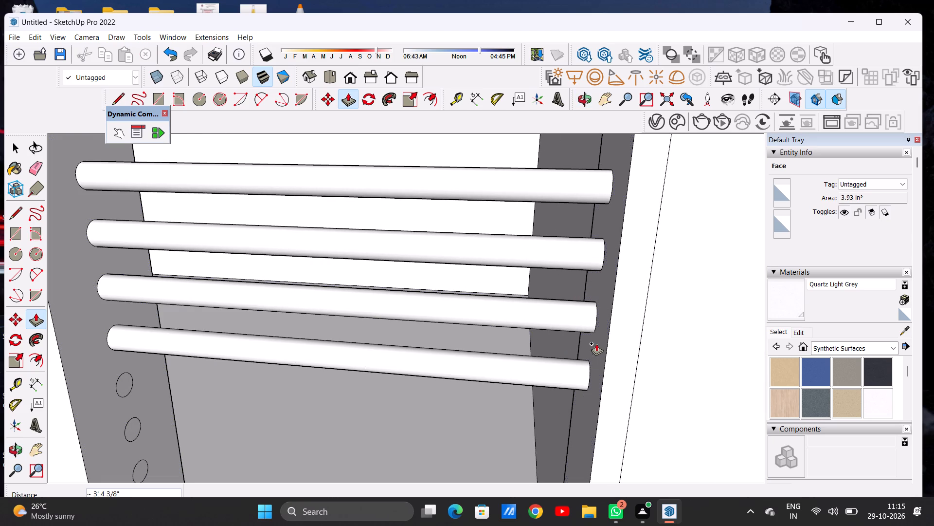
left_click(131, 380)
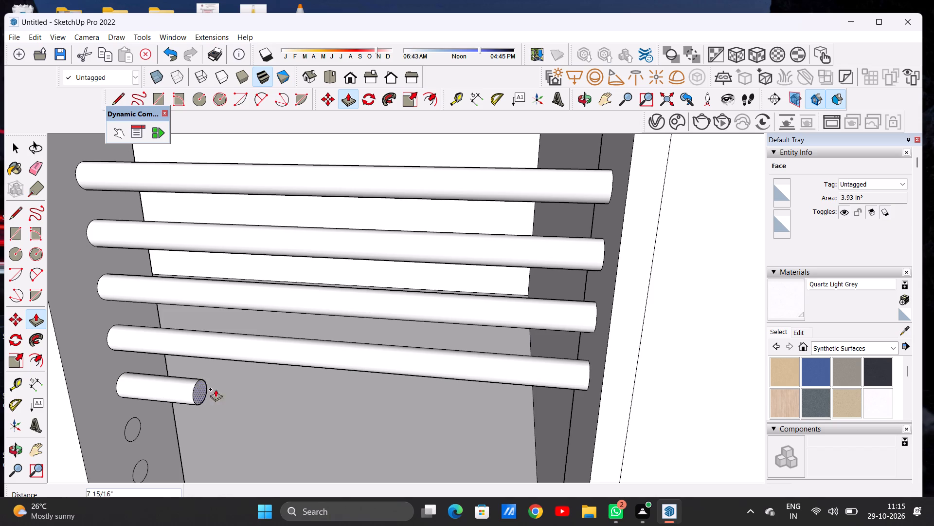
left_click(591, 405)
Extrude the ninth circle from the top about 3' 4 3/8" to the opposite doorway jamb.
scroll(372, 313, "down", 8)
scroll(322, 293, "down", 2)
scroll(295, 351, "up", 5)
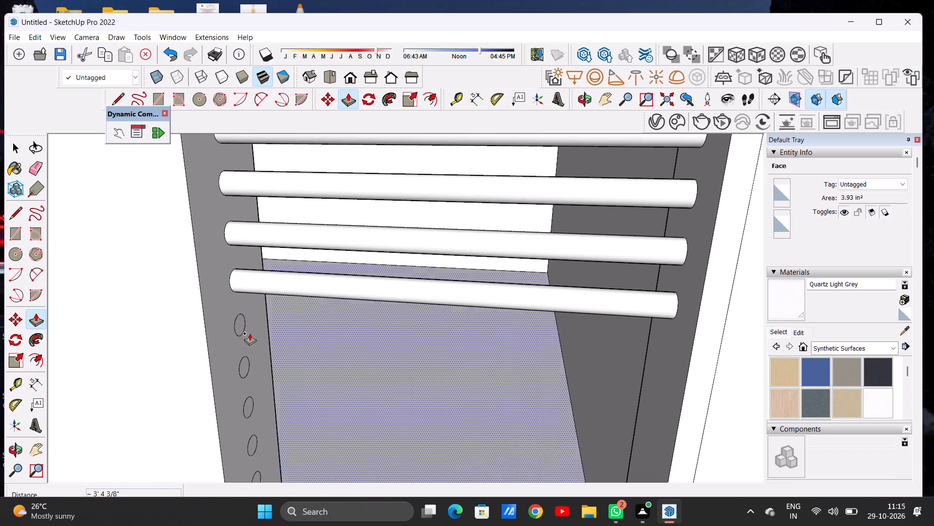
scroll(242, 327, "up", 6)
left_click(242, 327)
scroll(311, 341, "down", 11)
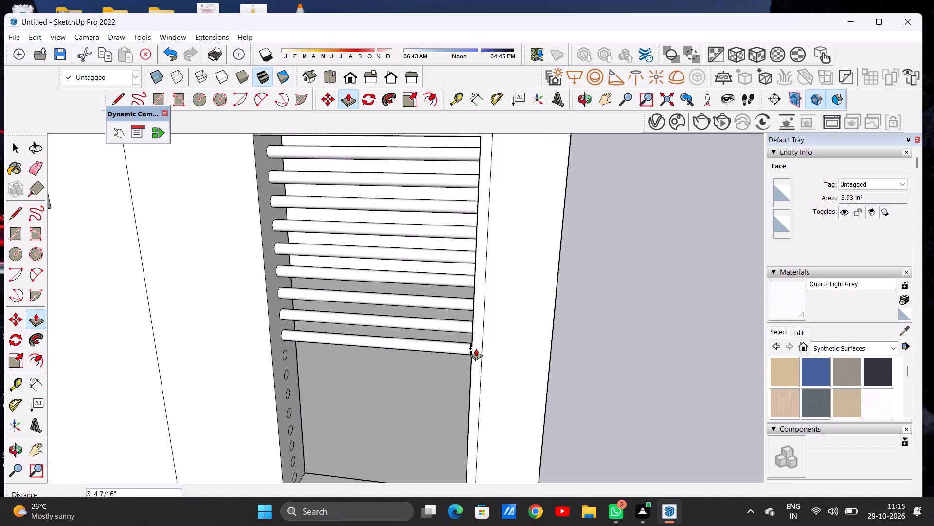
scroll(465, 350, "up", 6)
middle_click_drag(442, 350, 526, 331)
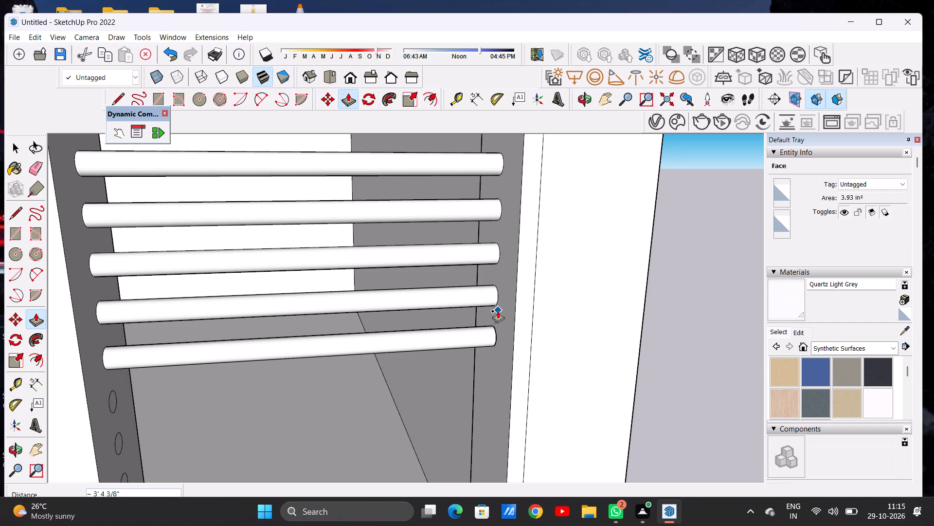
left_click(498, 311)
Extrude the tenth circle from the top about 3' 4 3/8" across the doorway, matching the rods above.
scroll(245, 315, "down", 6)
middle_click_drag(233, 363, 175, 346)
scroll(202, 353, "up", 4)
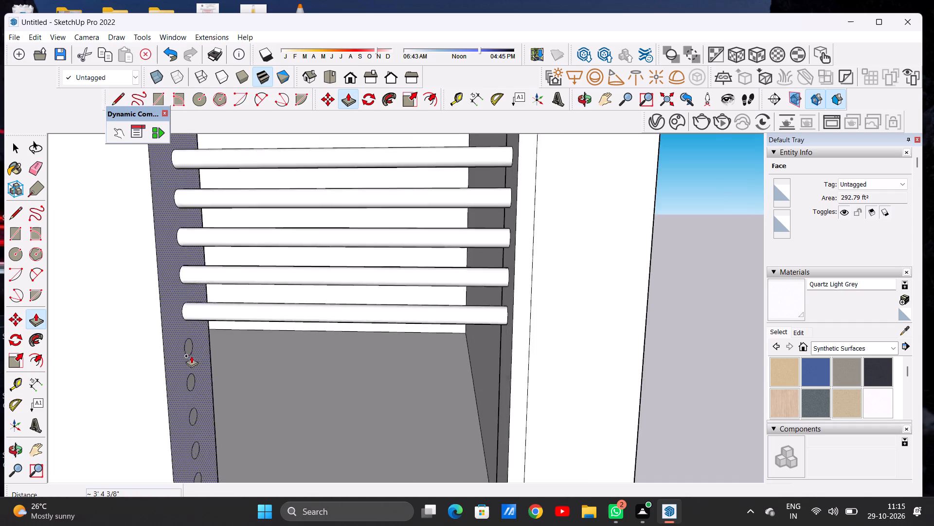
scroll(191, 356, "up", 10)
left_click(189, 350)
scroll(305, 364, "down", 9)
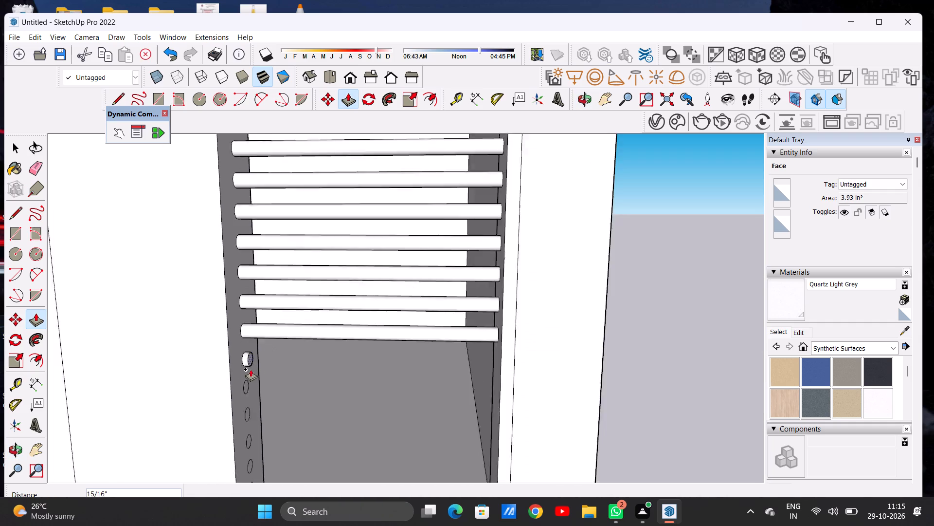
scroll(251, 369, "down", 6)
middle_click_drag(380, 373, 428, 369)
scroll(431, 369, "up", 8)
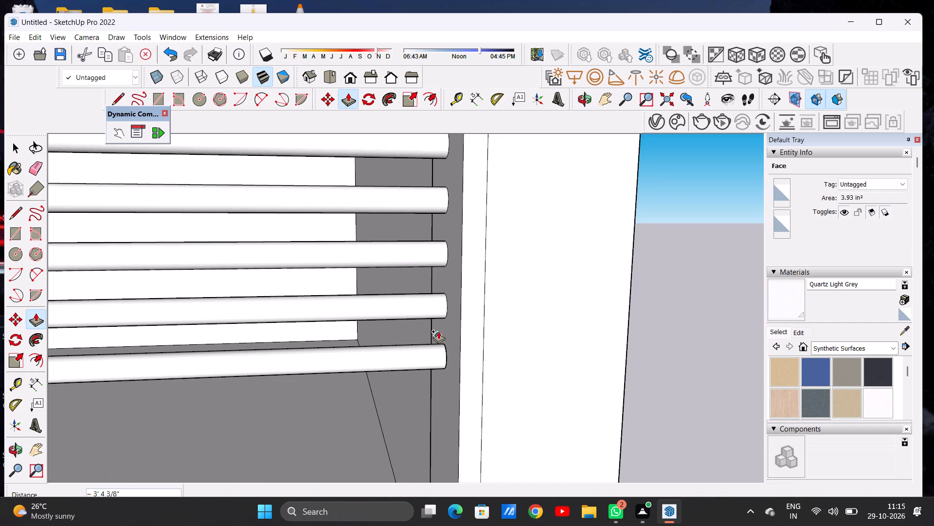
left_click(449, 327)
Extrude the eleventh, twelfth and thirteenth circles from the top about 3' 4 3/8" each to the opposite doorway jamb.
scroll(222, 343, "down", 7)
scroll(240, 337, "up", 1)
scroll(242, 331, "down", 5)
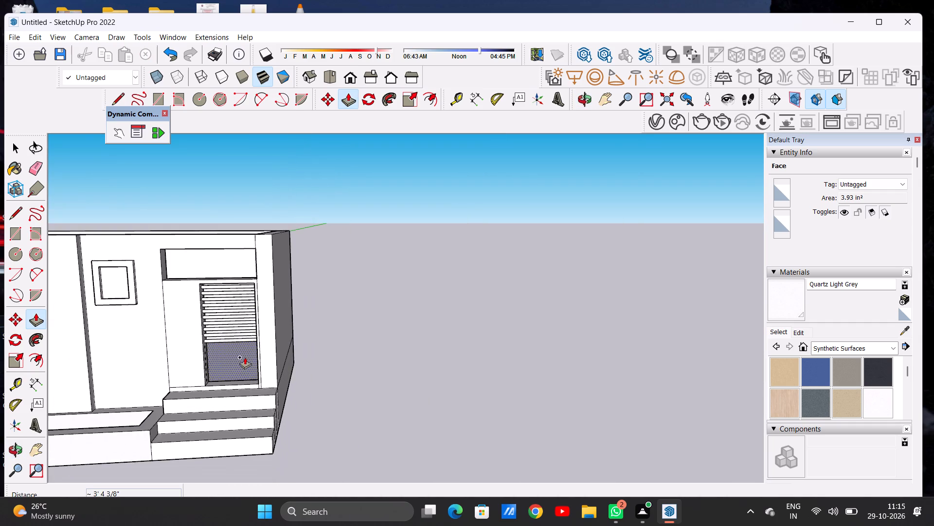
middle_click_drag(241, 362, 190, 346)
scroll(227, 346, "up", 17)
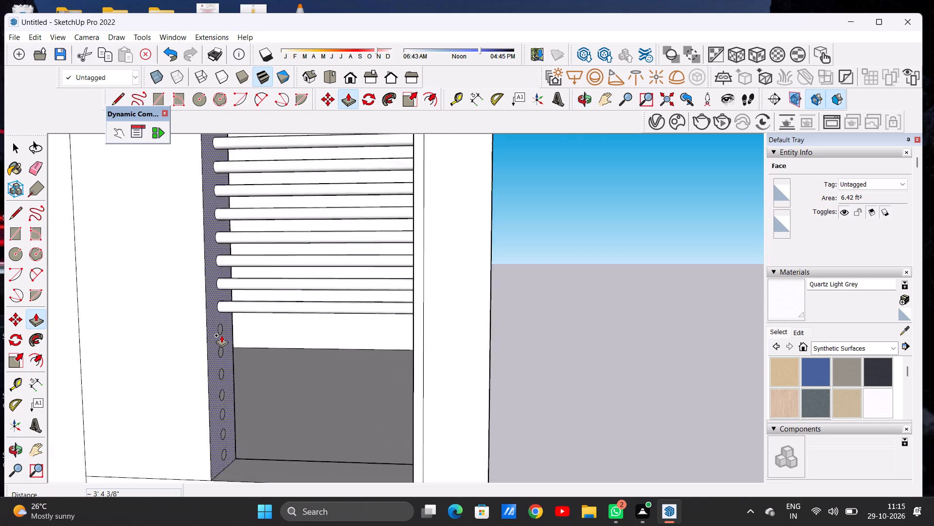
scroll(221, 335, "up", 3)
left_click(223, 328)
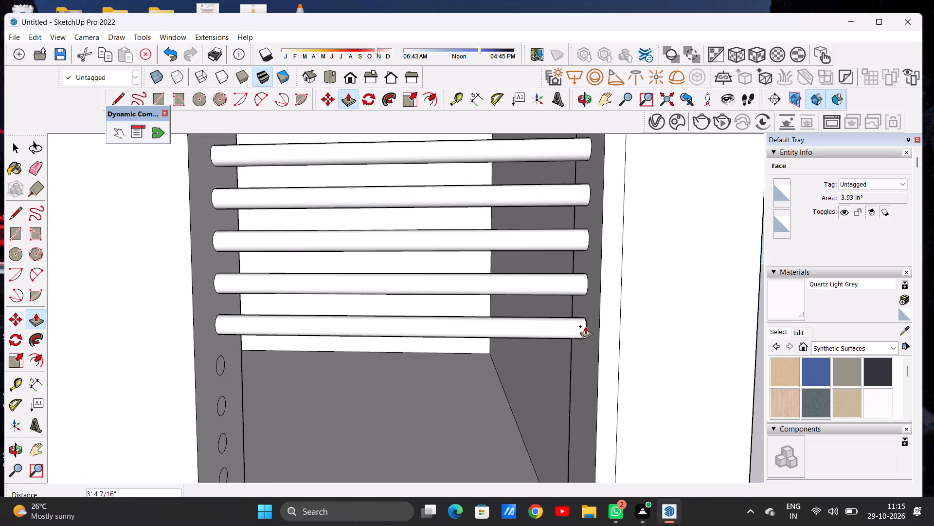
left_click(592, 298)
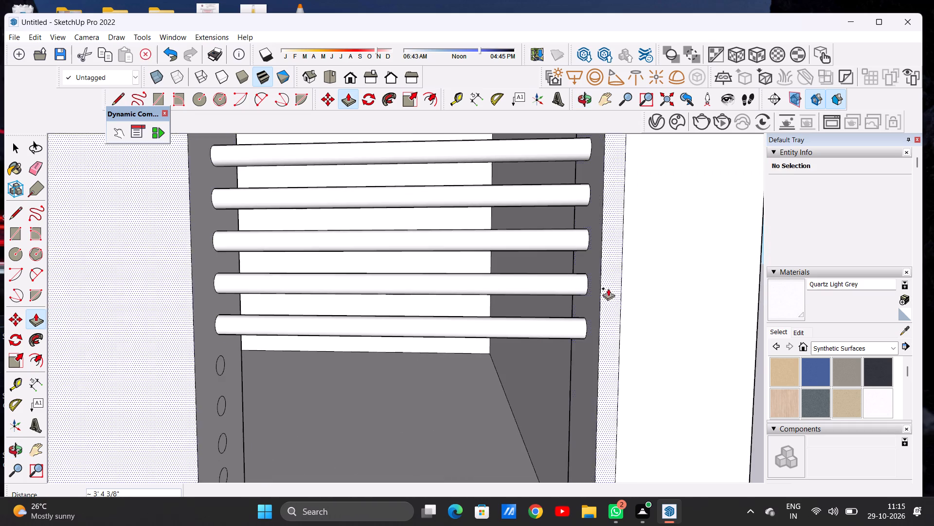
left_click(224, 361)
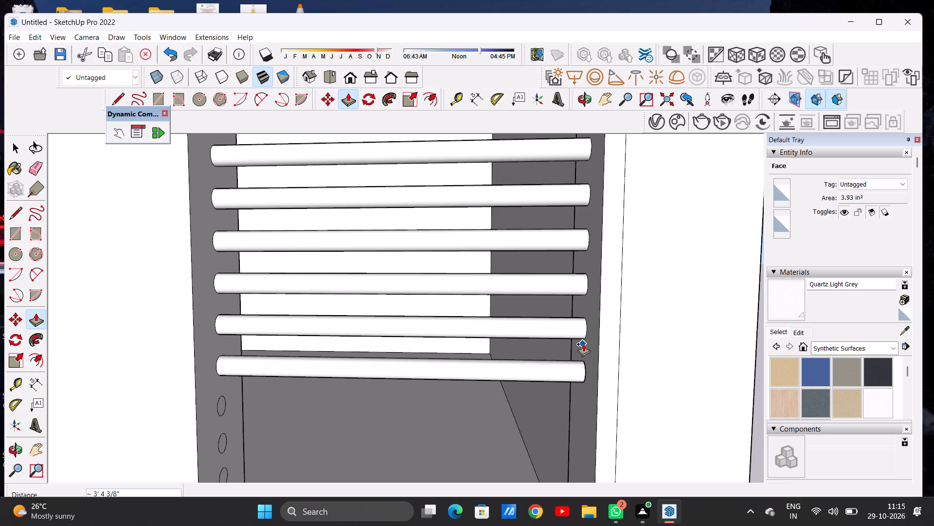
left_click(583, 345)
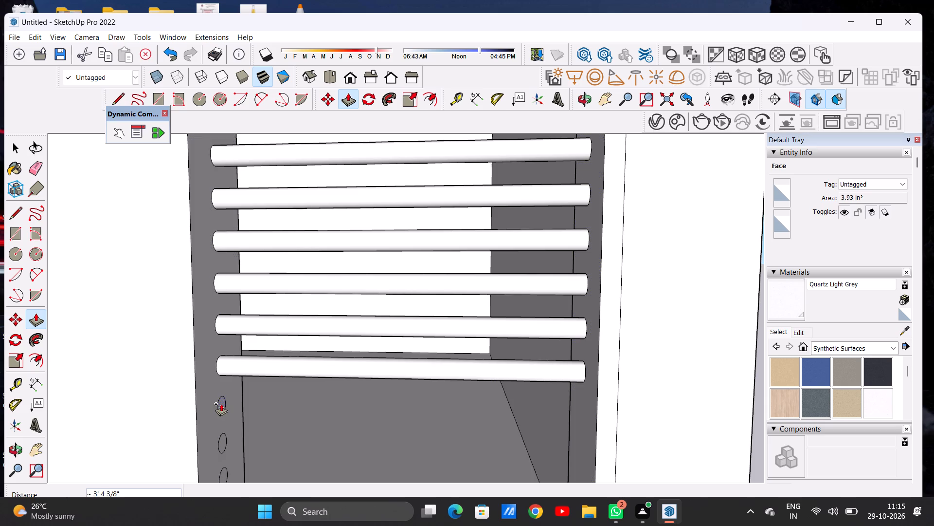
left_click(221, 404)
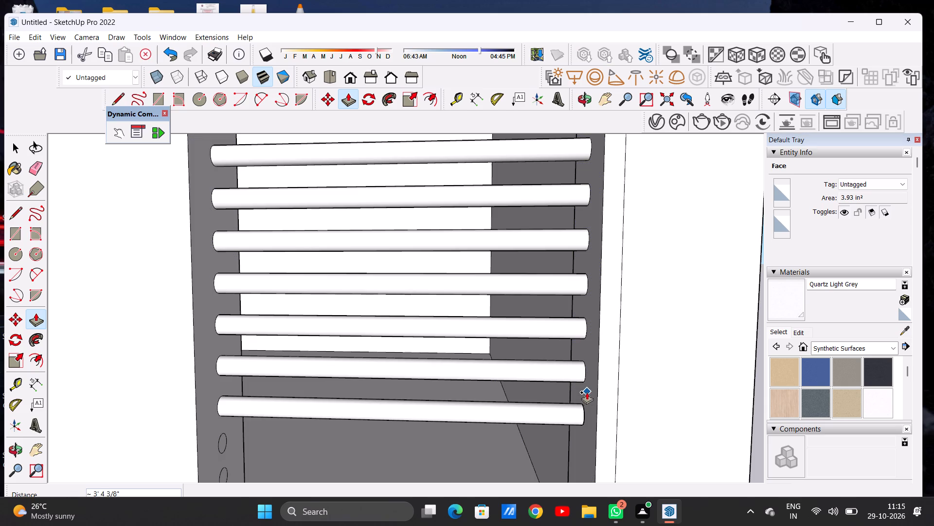
left_click(588, 391)
Extrude the fourteenth circle from the top about 3' 4 3/8" across the doorway to the opposite jamb.
scroll(506, 278, "down", 6)
scroll(340, 387, "up", 8)
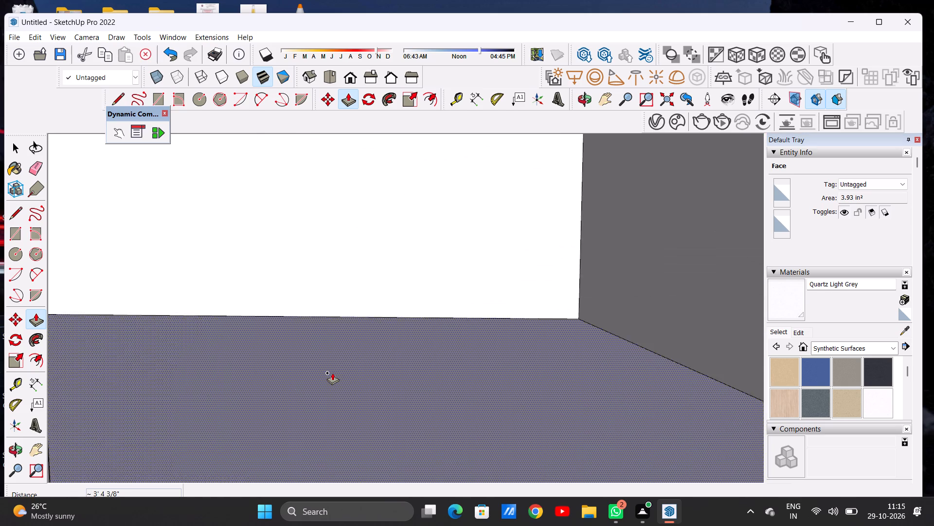
scroll(332, 373, "down", 6)
middle_click_drag(335, 374, 281, 379)
scroll(325, 354, "up", 6)
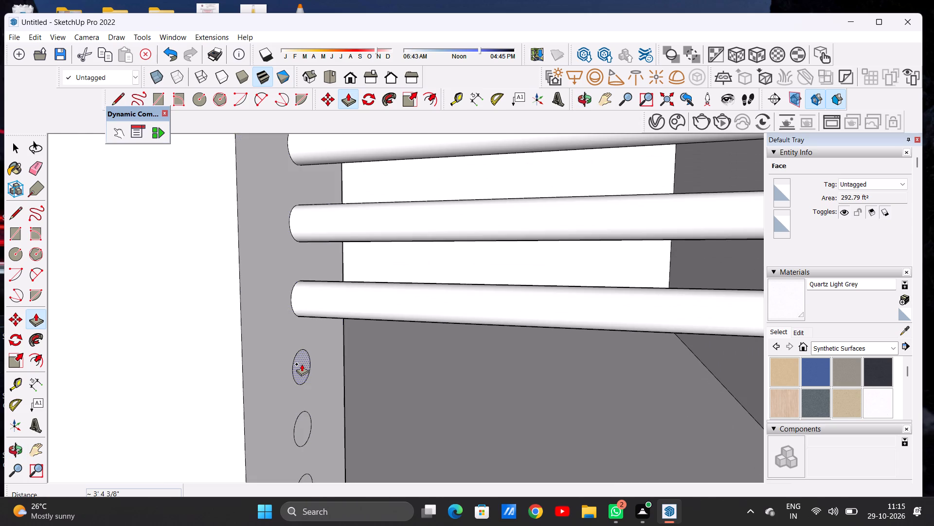
left_click(302, 364)
scroll(471, 384, "down", 5)
scroll(431, 381, "down", 1)
scroll(431, 381, "up", 1)
scroll(431, 381, "down", 7)
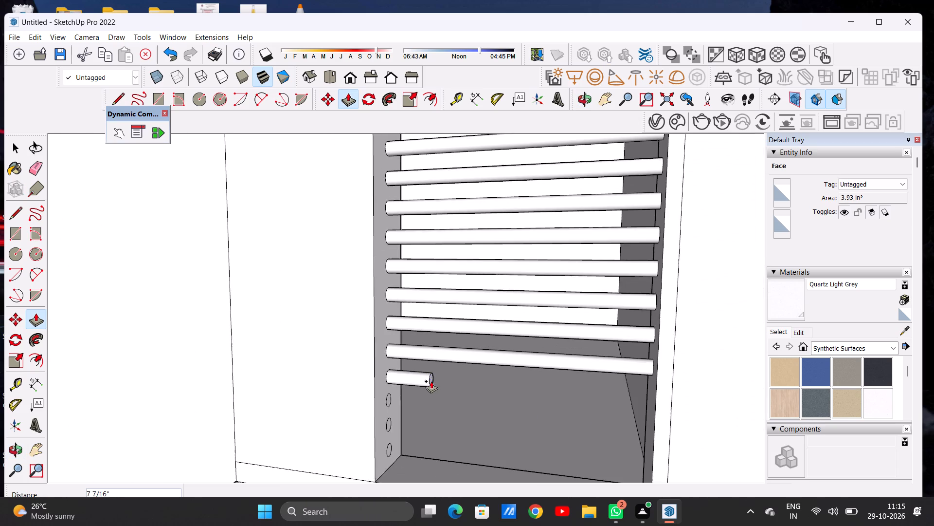
scroll(431, 380, "down", 1)
middle_click_drag(541, 391, 605, 385)
scroll(605, 384, "up", 7)
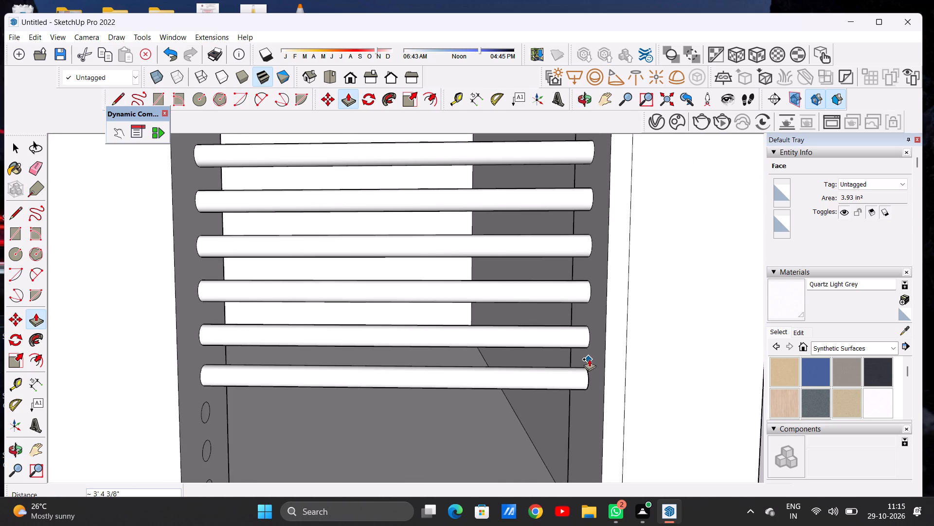
left_click(589, 359)
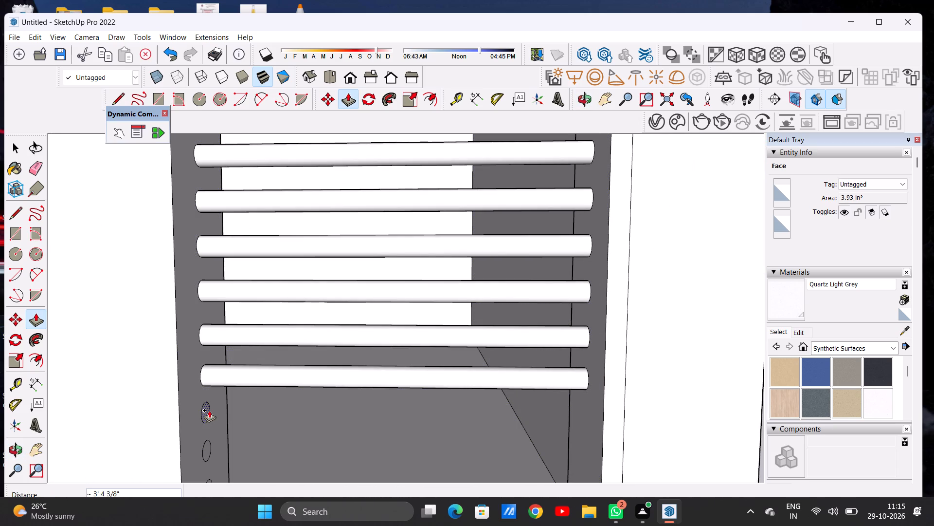
Extrude the fifteenth and sixteenth circles from the top about 3' 4 3/8" each, matching the rods above.
left_click(209, 410)
left_click(594, 394)
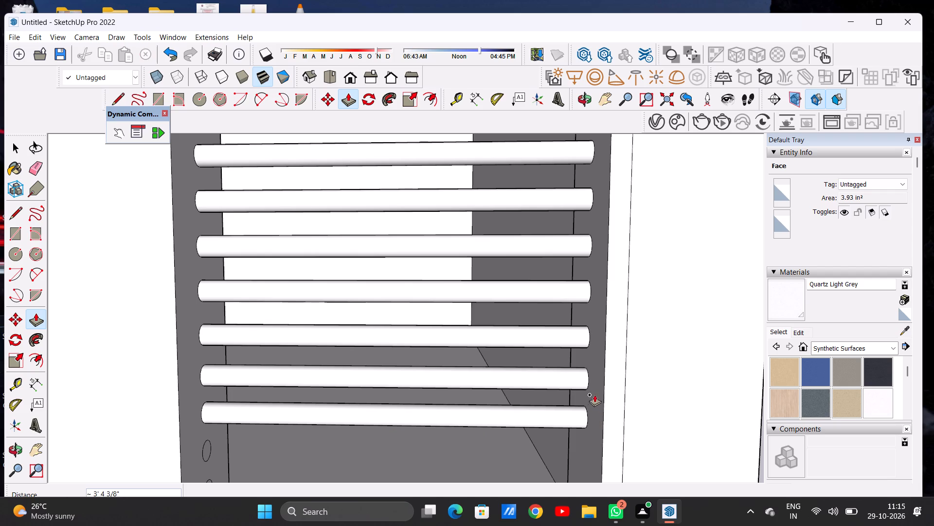
scroll(459, 336, "down", 6)
scroll(333, 416, "up", 7)
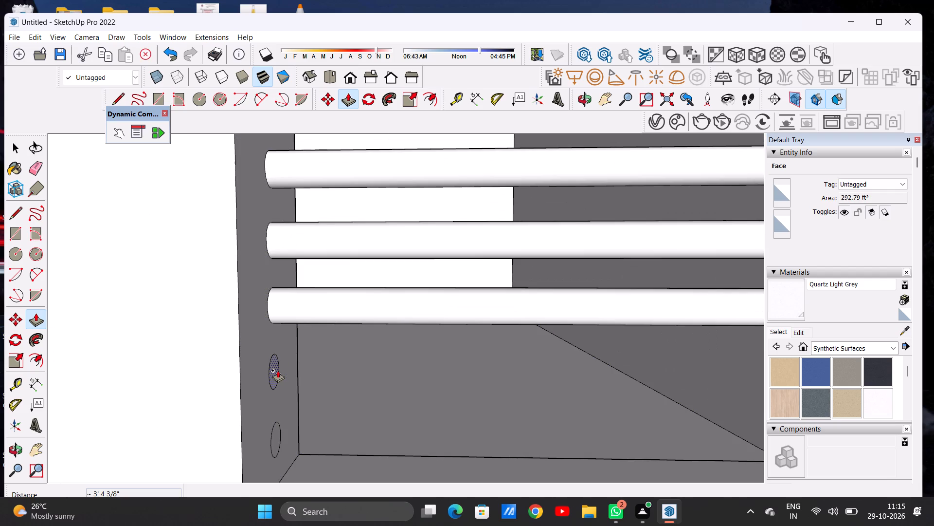
left_click(278, 370)
scroll(406, 402, "down", 11)
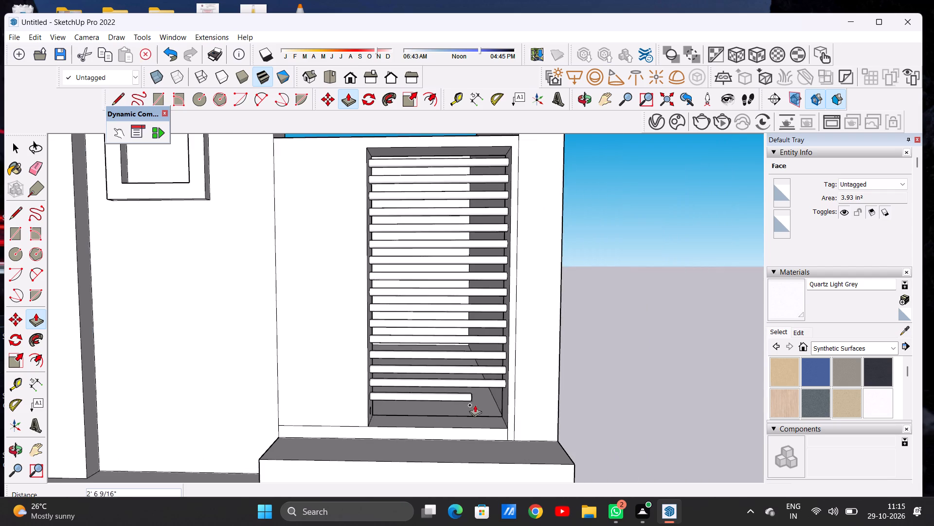
scroll(507, 400, "up", 13)
left_click(503, 362)
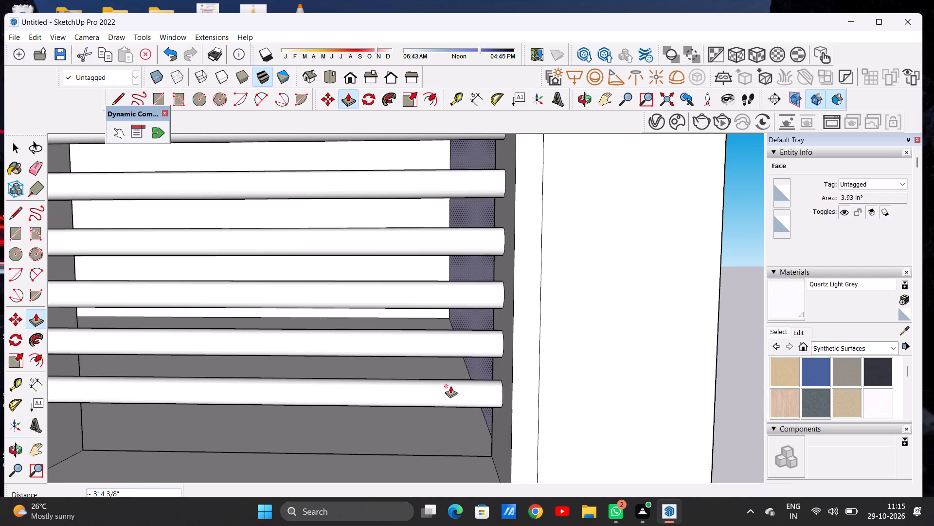
Extrude the lowest jamb circle about 3' 4 3/8" across the doorway, completing the set of rods.
scroll(212, 411, "down", 4)
scroll(118, 424, "up", 12)
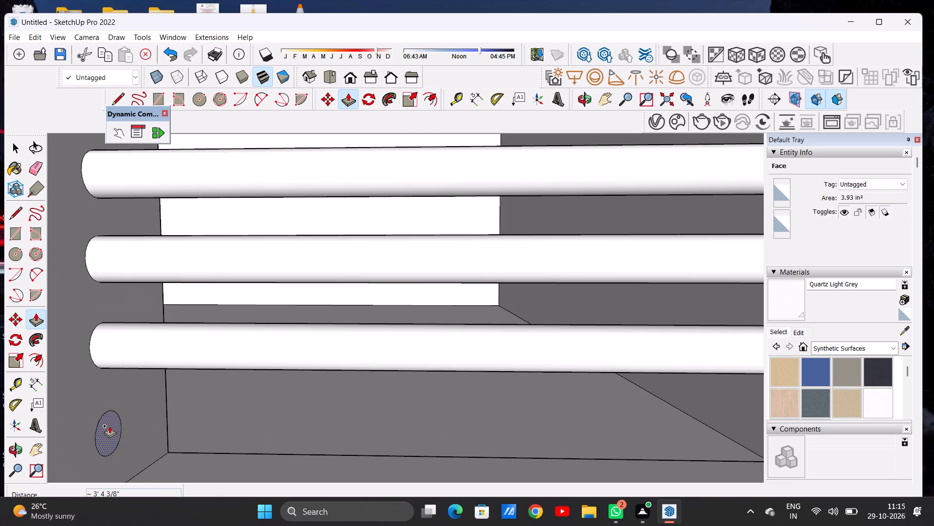
left_click(109, 426)
scroll(321, 436, "down", 16)
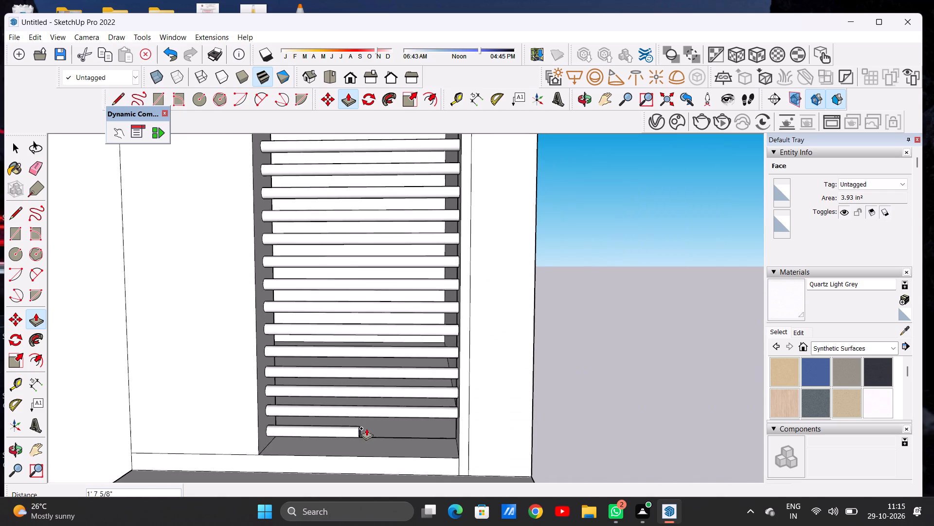
scroll(452, 430, "up", 15)
left_click(475, 395)
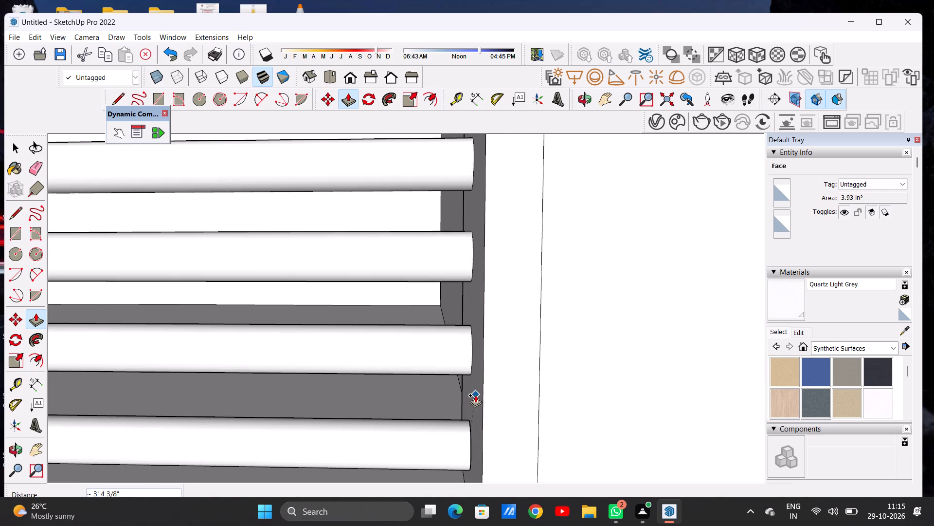
key("space")
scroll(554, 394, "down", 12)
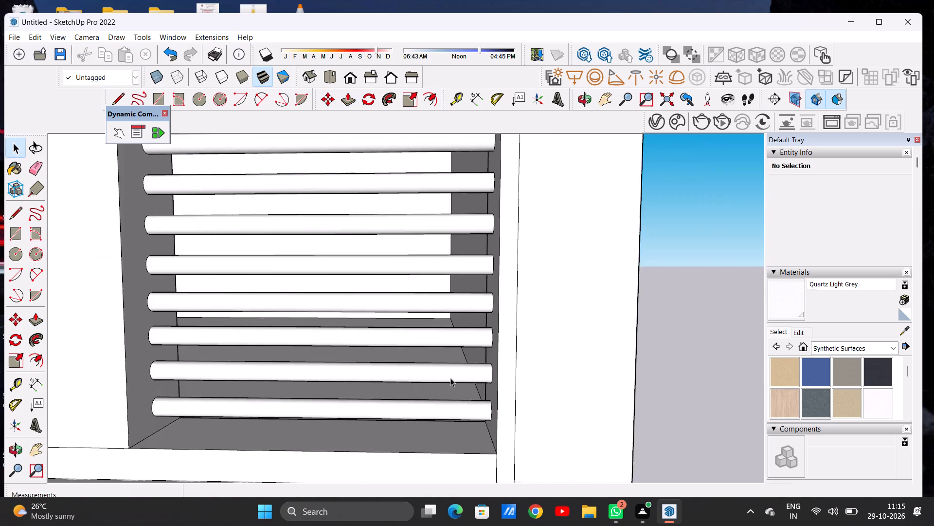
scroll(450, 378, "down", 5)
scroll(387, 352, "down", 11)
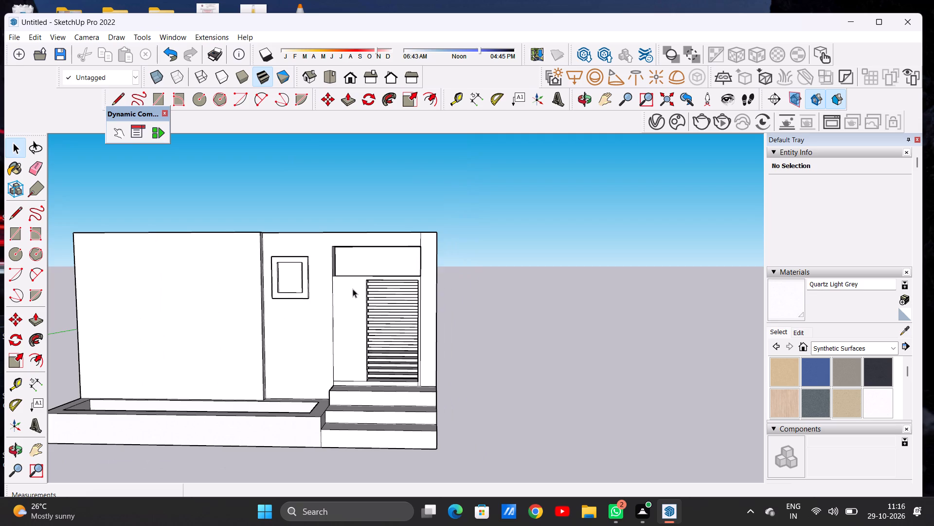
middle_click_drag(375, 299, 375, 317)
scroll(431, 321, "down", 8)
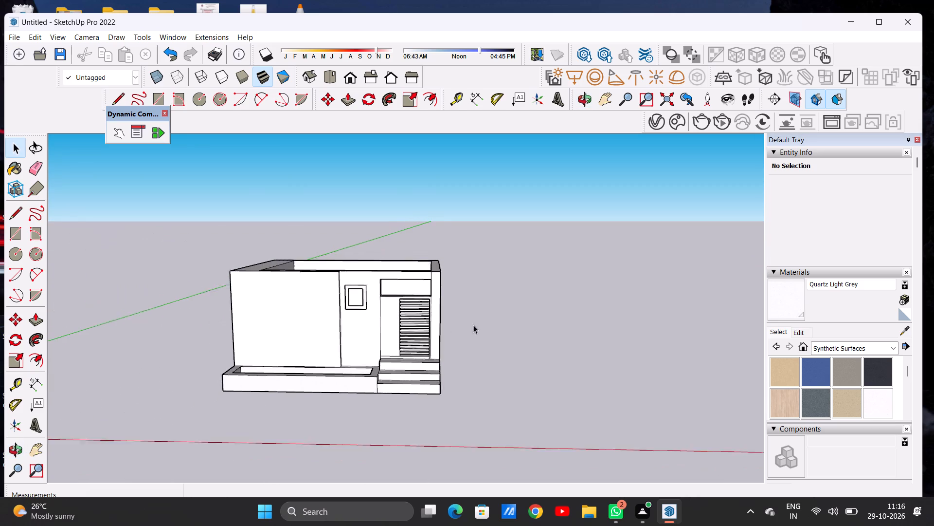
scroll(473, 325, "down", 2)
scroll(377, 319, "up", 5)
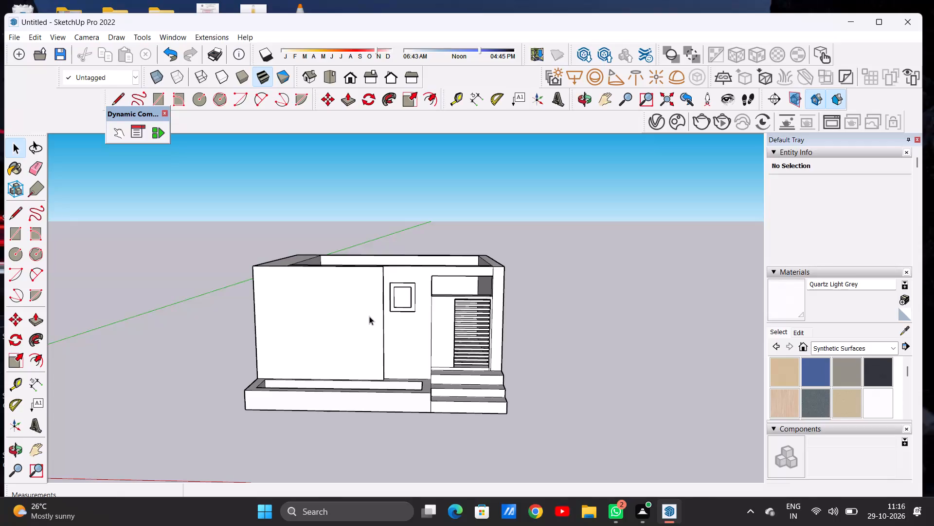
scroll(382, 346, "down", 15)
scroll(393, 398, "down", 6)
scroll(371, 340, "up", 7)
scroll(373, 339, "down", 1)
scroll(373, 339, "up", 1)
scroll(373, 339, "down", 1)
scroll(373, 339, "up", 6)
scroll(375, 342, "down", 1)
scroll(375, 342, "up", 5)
Push the inner face of the thick side wall at the planter end outward about 1' 9 1/8", thinning that wall.
middle_click_drag(388, 285, 411, 416)
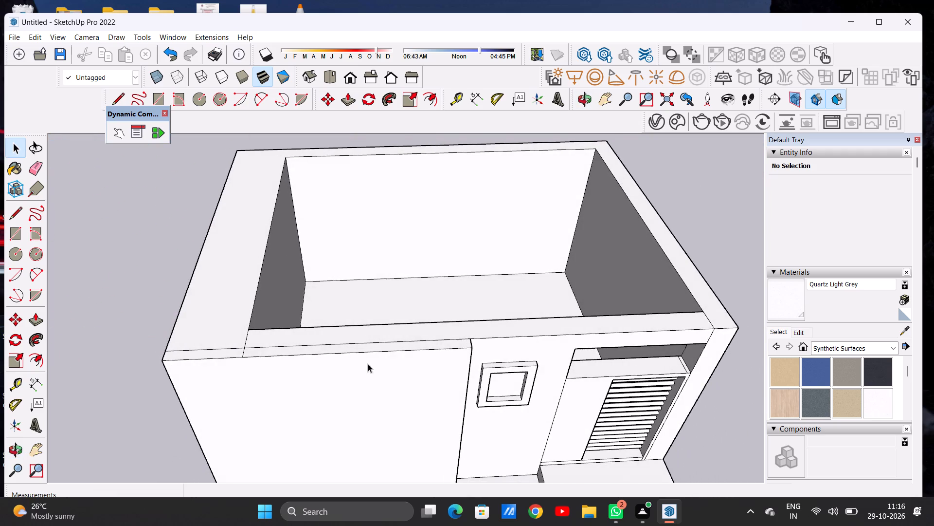
scroll(339, 338, "down", 6)
middle_click_drag(327, 325, 312, 393)
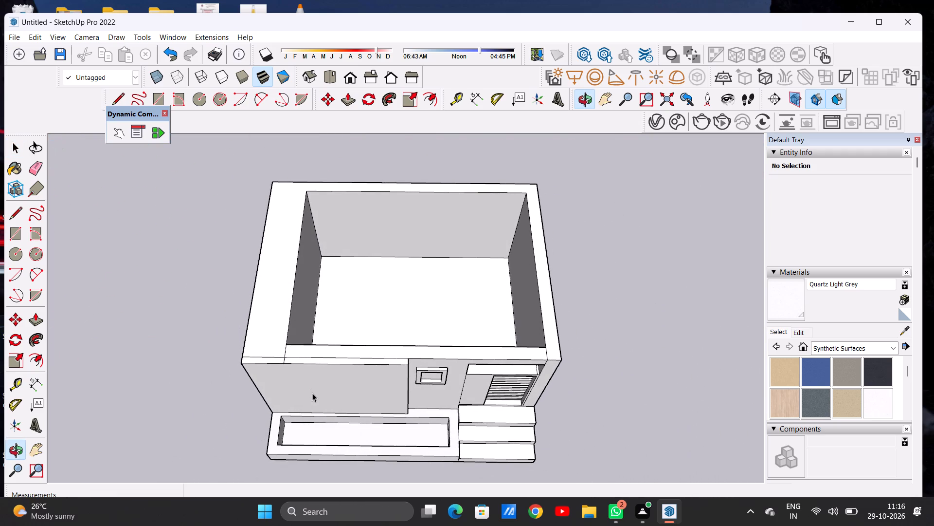
key("p")
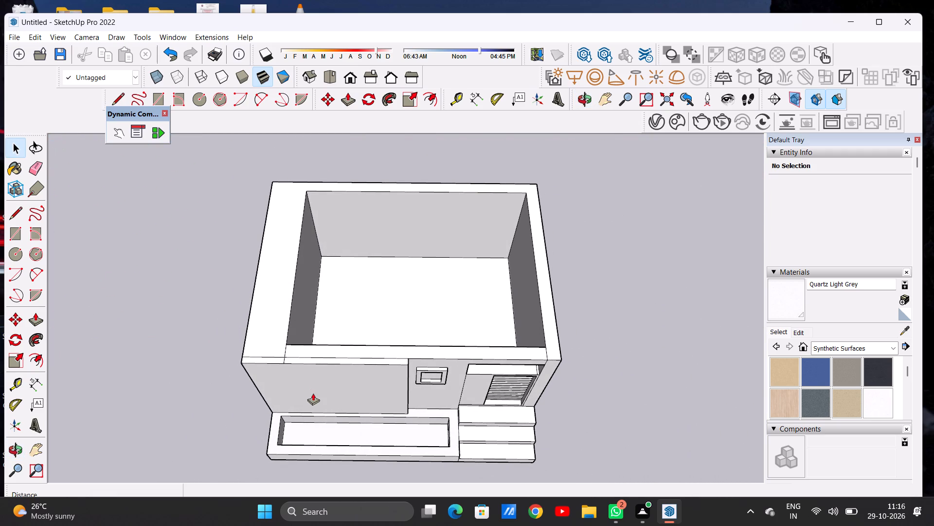
middle_click_drag(419, 266, 282, 255)
scroll(286, 263, "up", 2)
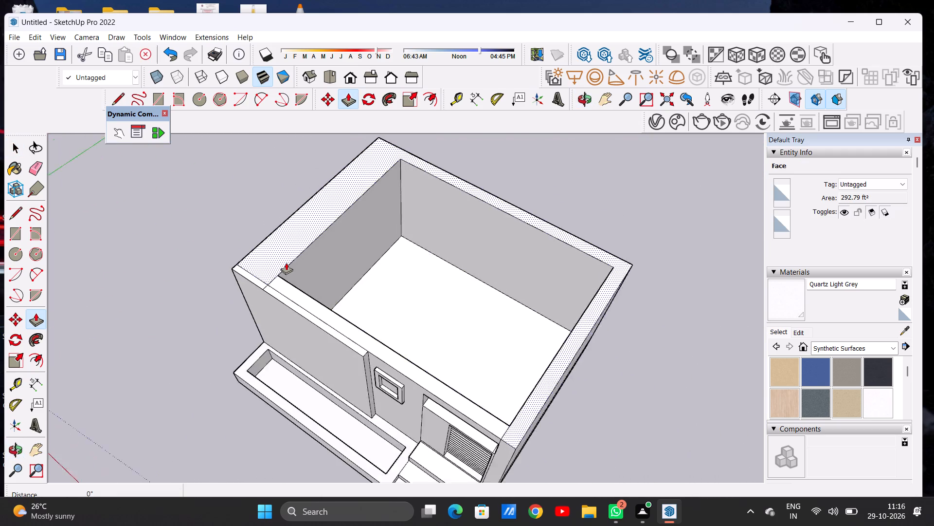
scroll(286, 263, "up", 12)
left_click(292, 272)
scroll(259, 263, "down", 10)
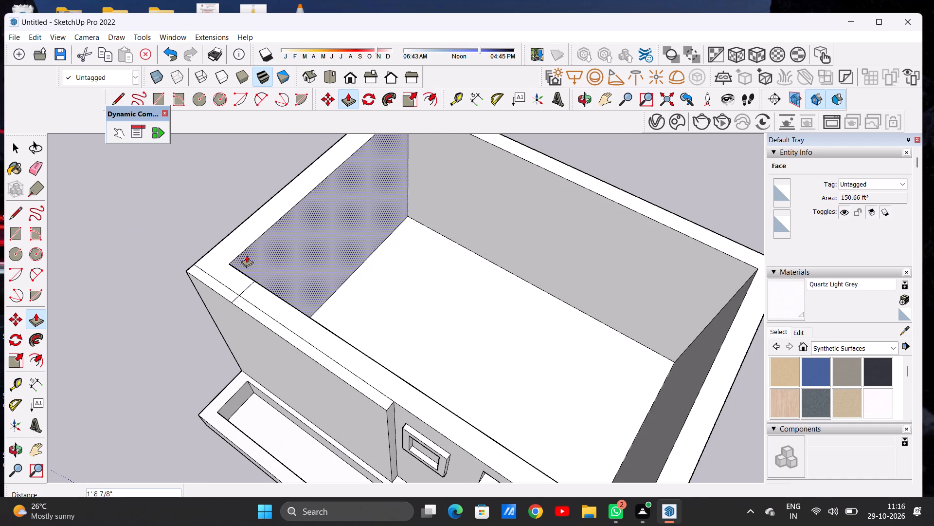
left_click(247, 253)
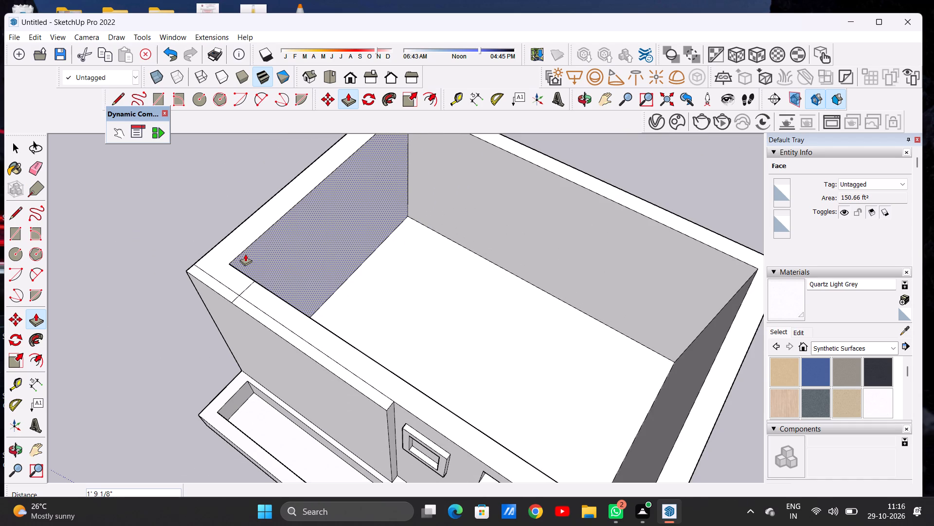
key("space")
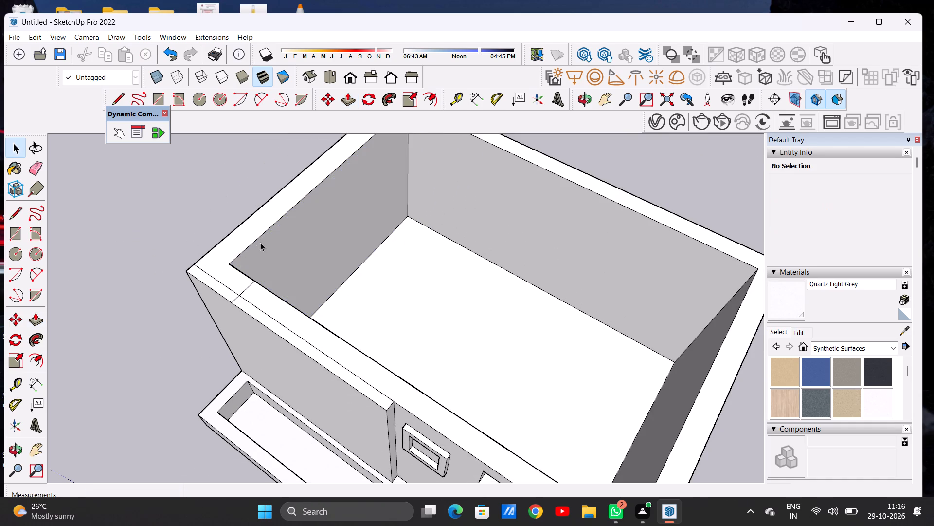
Examine the open-topped room from the front and from above, including its walls, floor, planter and steps.
scroll(296, 279, "down", 7)
scroll(331, 300, "down", 1)
middle_click_drag(283, 305, 408, 279)
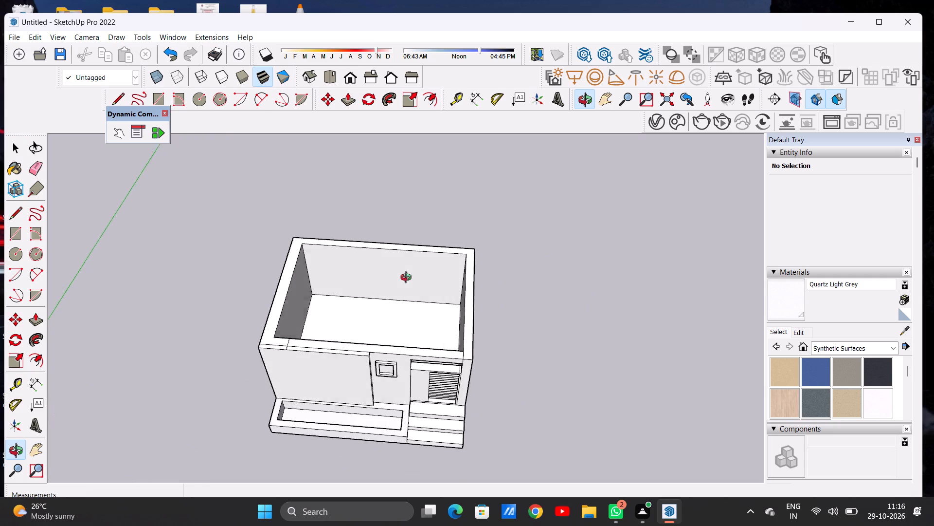
middle_click_drag(408, 279, 412, 279)
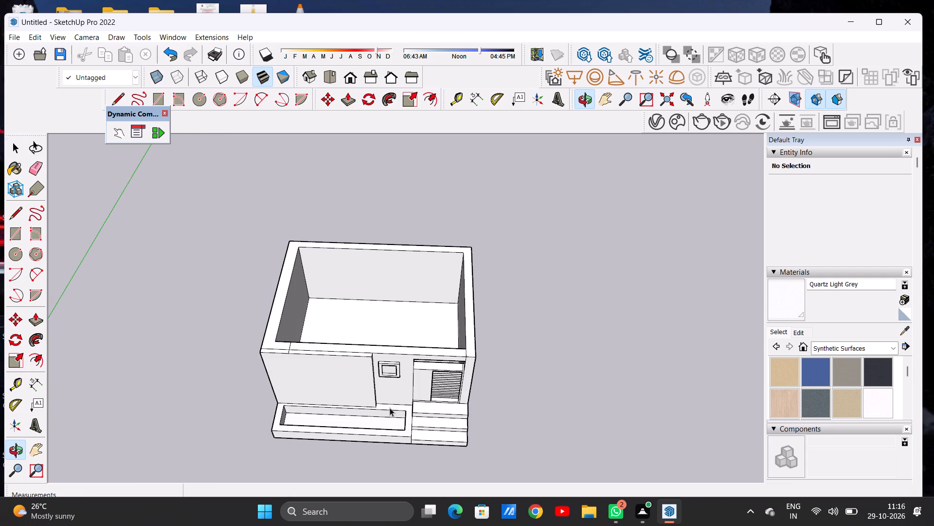
scroll(394, 411, "up", 4)
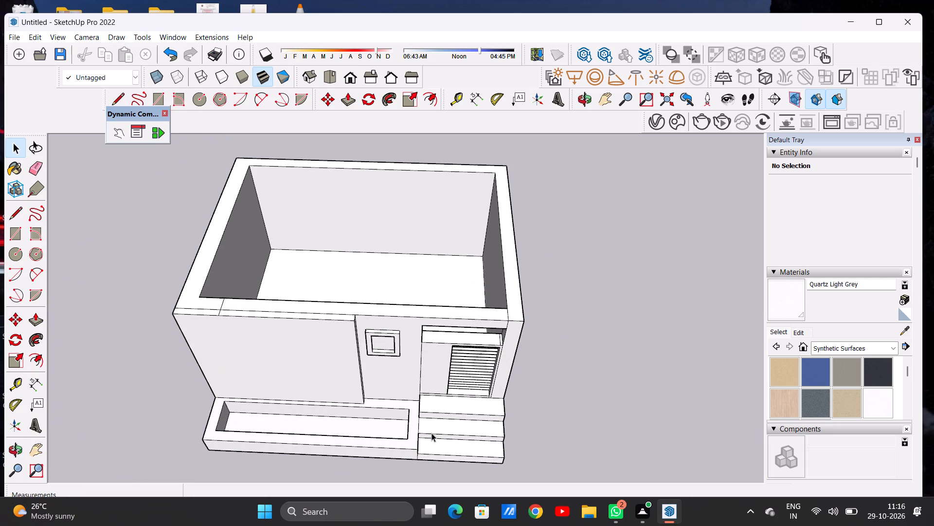
middle_click_drag(398, 435, 410, 315)
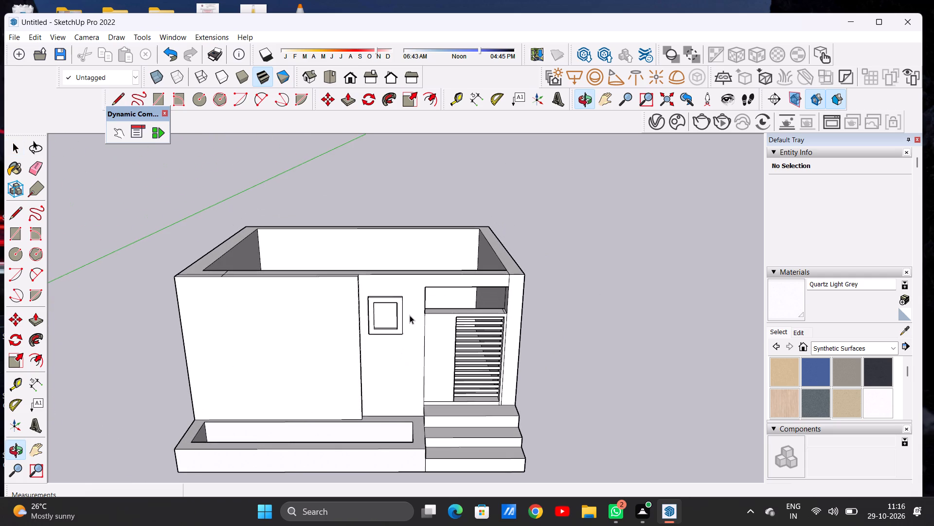
scroll(442, 383, "down", 5)
middle_click_drag(362, 314, 350, 456)
scroll(356, 317, "up", 6)
middle_click_drag(353, 317, 352, 388)
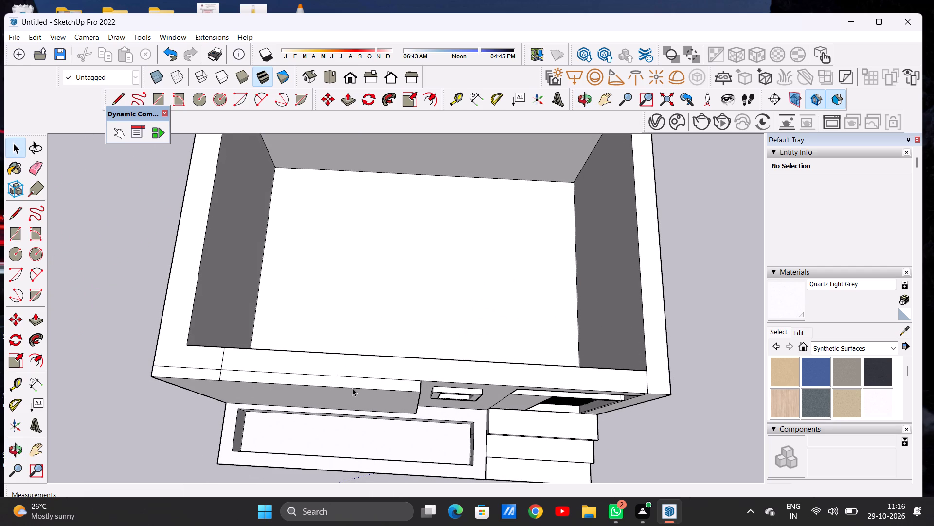
scroll(309, 368, "down", 4)
scroll(309, 368, "up", 1)
scroll(309, 368, "down", 3)
middle_click_drag(315, 327, 313, 311)
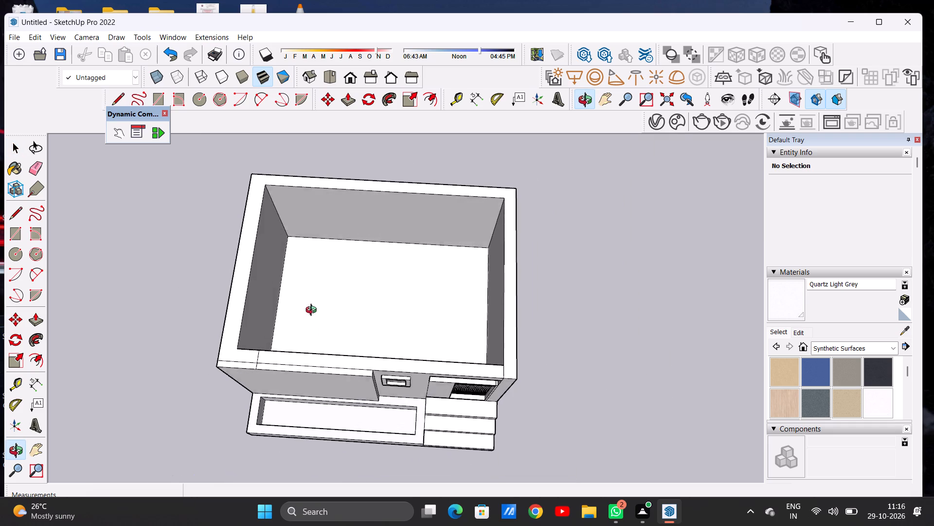
middle_click_drag(313, 311, 312, 307)
Move the room's floor face with its edges 10' straight up to the inner top corners of the walls, capping the room.
scroll(323, 311, "up", 5)
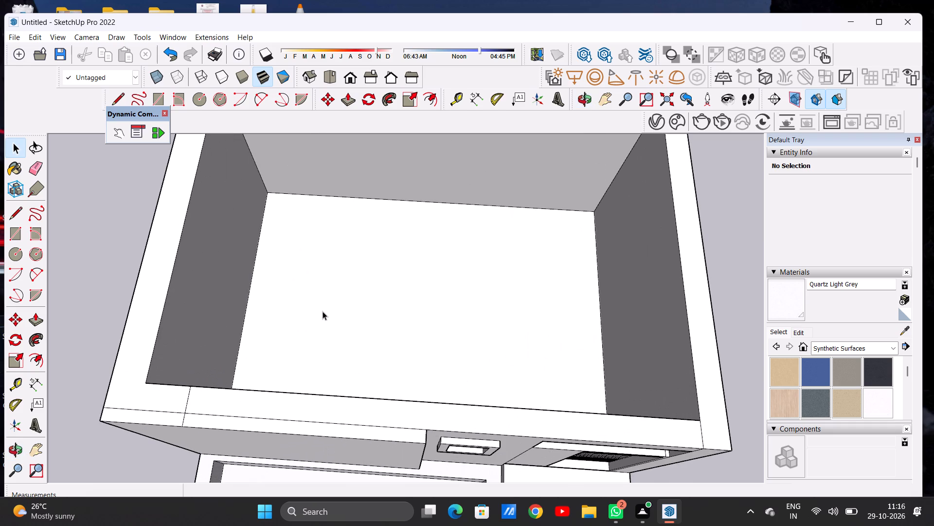
key("p")
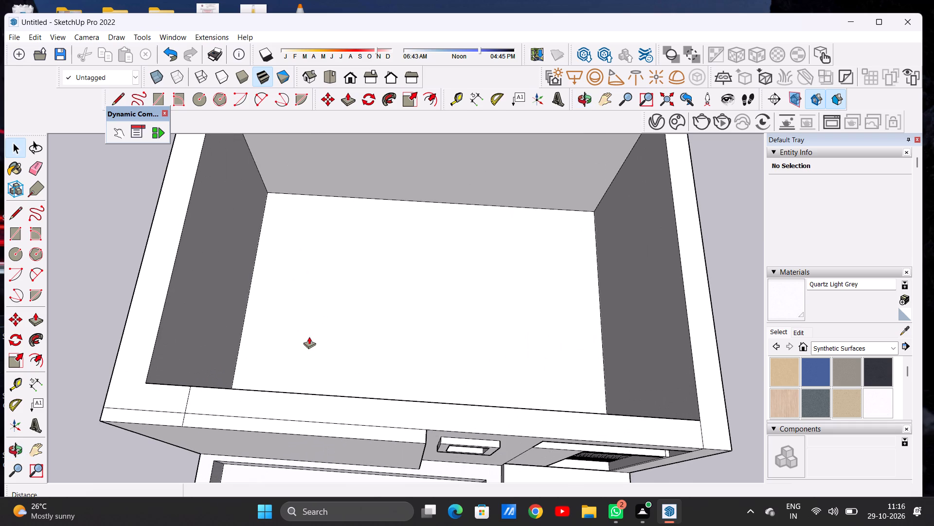
key("space")
double_click(309, 337)
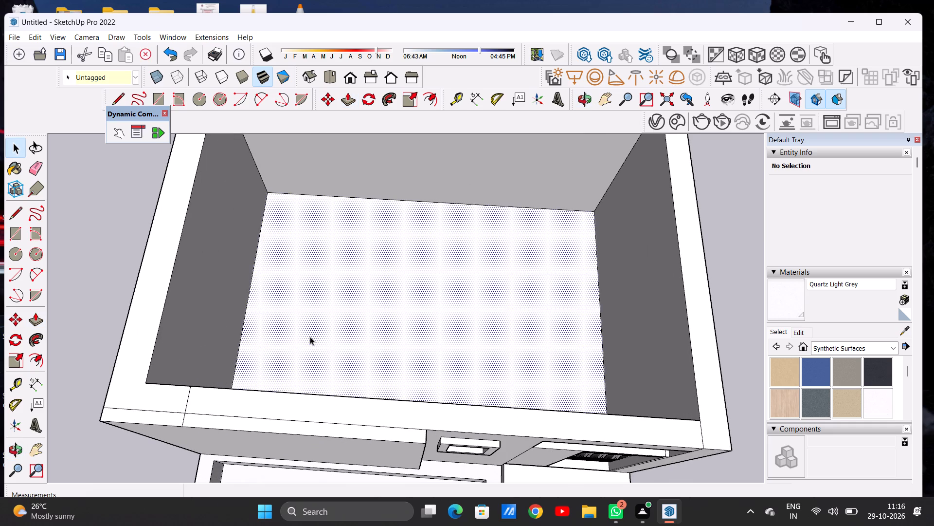
scroll(238, 334, "down", 5)
middle_click_drag(264, 305, 268, 352)
scroll(272, 330, "down", 6)
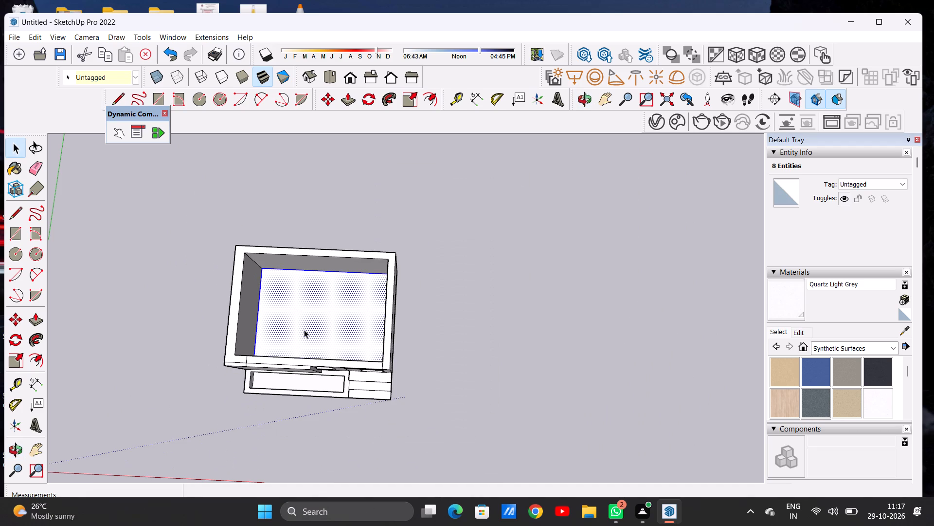
key("r")
key("space")
key("m")
scroll(259, 267, "up", 6)
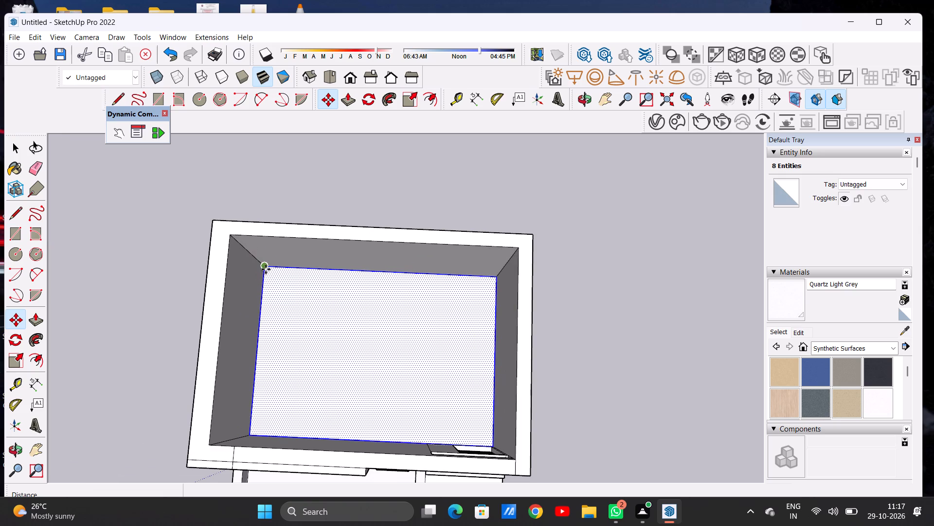
left_click(266, 269)
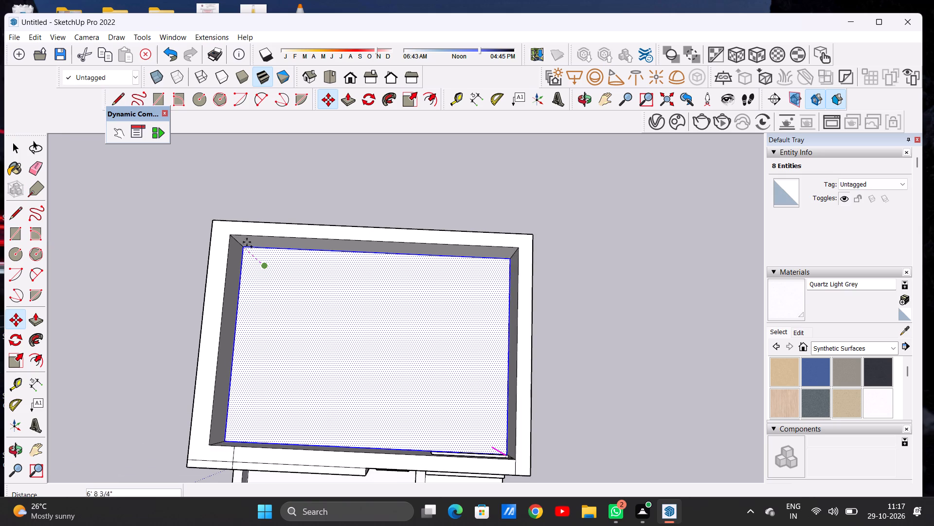
left_click(231, 239)
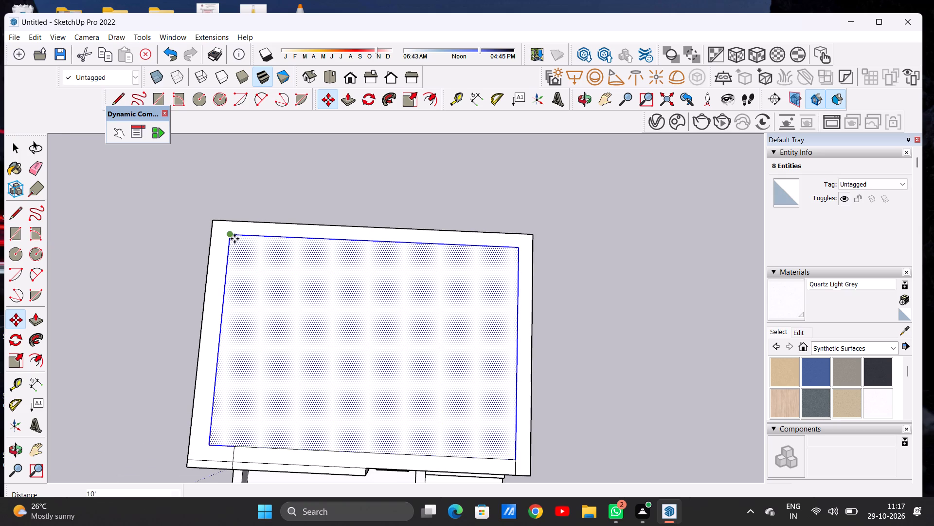
key("space")
left_click(403, 196)
Examine the capped building from the front and above, checking the flat roof, window frame, doorway rods, steps and planter.
scroll(459, 330, "down", 10)
middle_click_drag(438, 391, 447, 207)
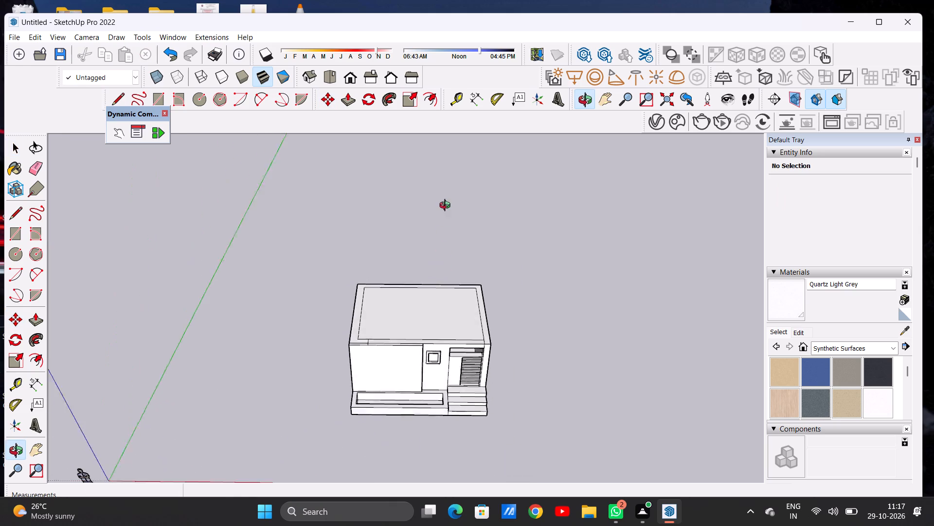
middle_click_drag(447, 207, 447, 197)
middle_click_drag(424, 369, 408, 301)
scroll(473, 336, "up", 7)
middle_click_drag(398, 359, 409, 287)
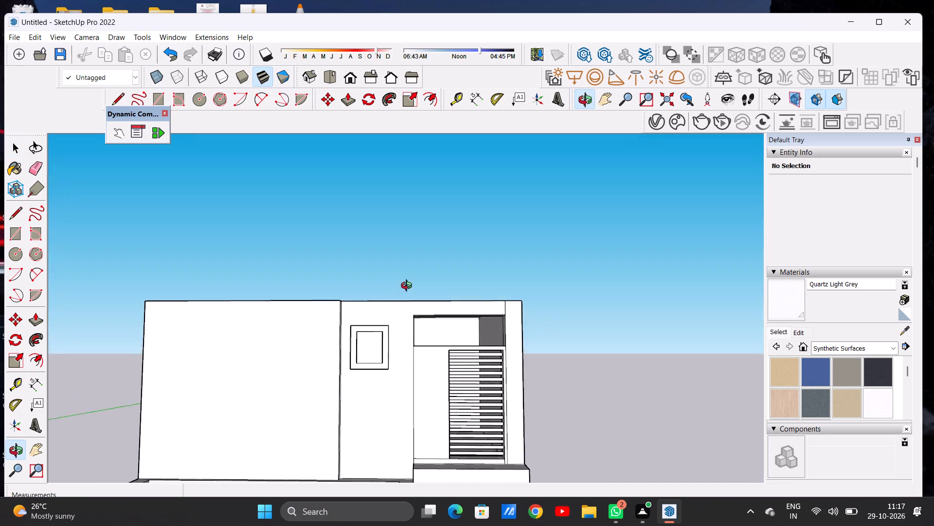
middle_click_drag(409, 287, 404, 324)
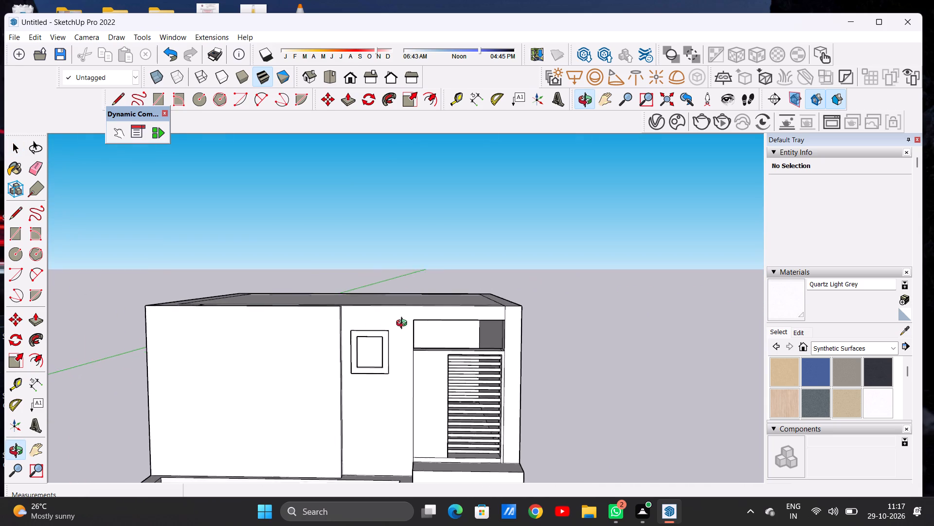
middle_click_drag(404, 324, 402, 326)
scroll(519, 338, "down", 13)
scroll(466, 380, "up", 7)
middle_click_drag(446, 348, 414, 391)
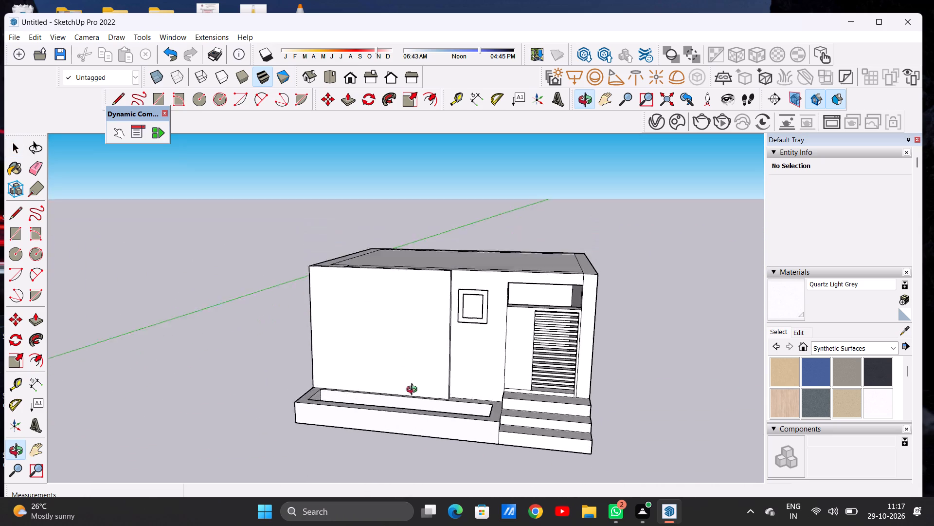
middle_click_drag(414, 391, 467, 413)
scroll(413, 375, "down", 6)
middle_click_drag(425, 376, 401, 368)
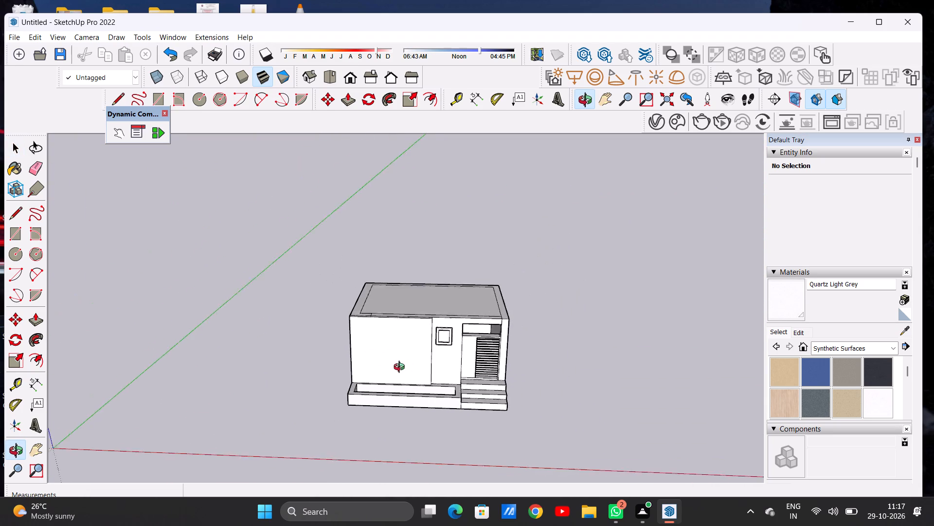
middle_click_drag(401, 368, 395, 387)
scroll(406, 375, "up", 8)
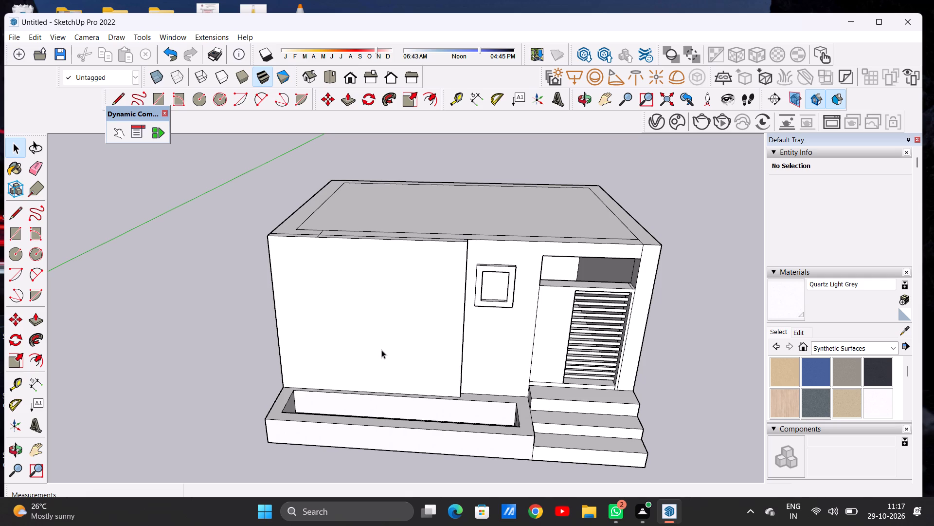
scroll(351, 305, "down", 6)
scroll(331, 345, "down", 2)
scroll(439, 324, "up", 6)
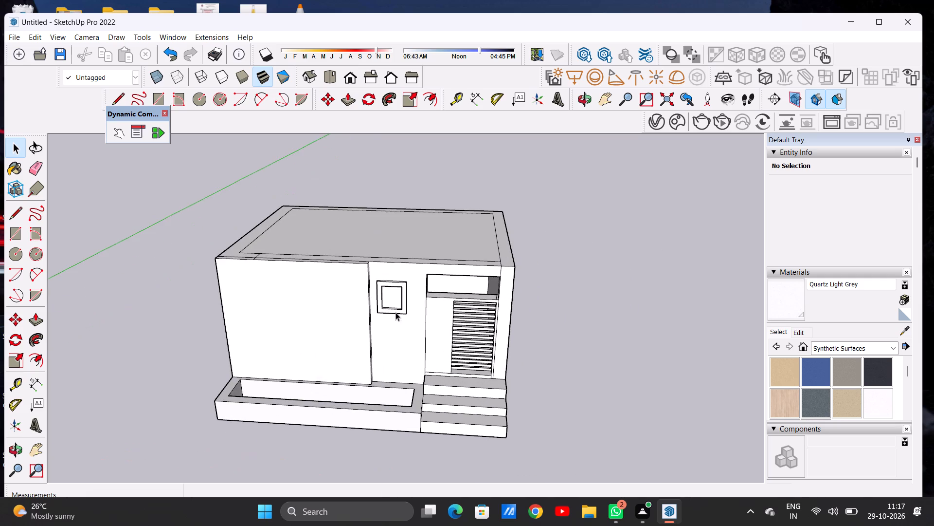
middle_click_drag(391, 313, 410, 263)
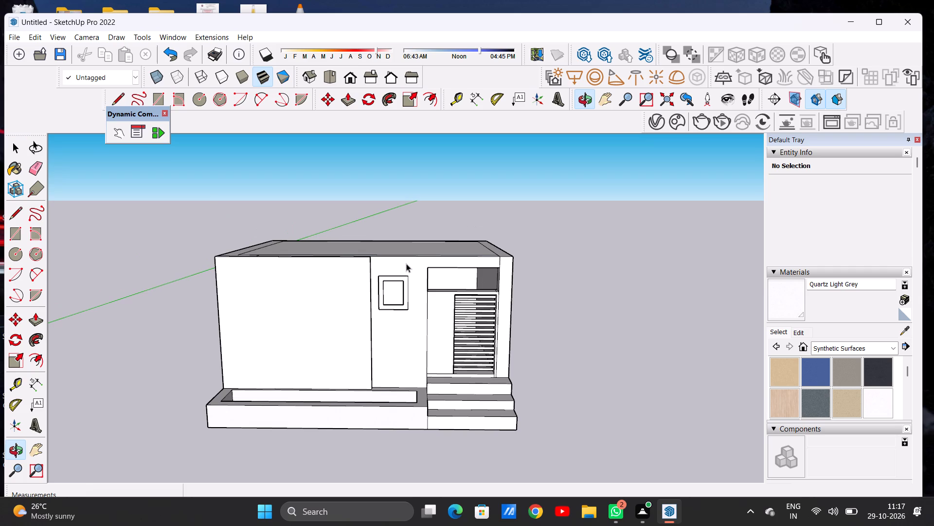
scroll(331, 344, "up", 6)
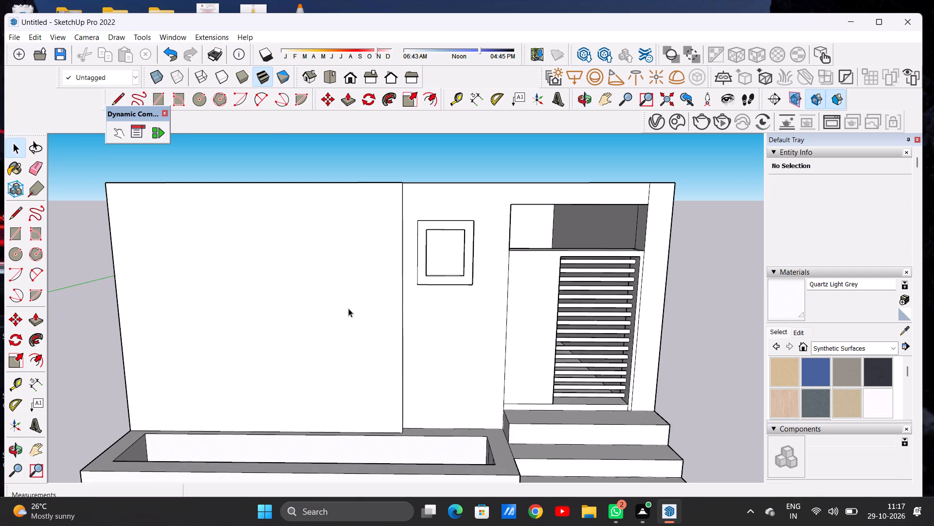
middle_click_drag(357, 287, 357, 338)
scroll(362, 338, "down", 9)
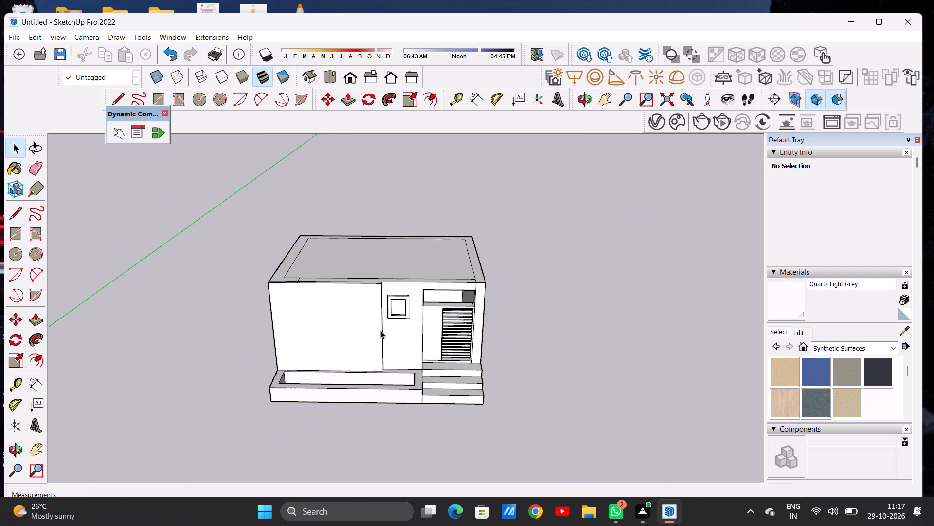
scroll(380, 330, "down", 1)
Erase the short stray edge crossing the top of the projecting wall near the roof's front corner.
middle_click_drag(331, 285, 327, 354)
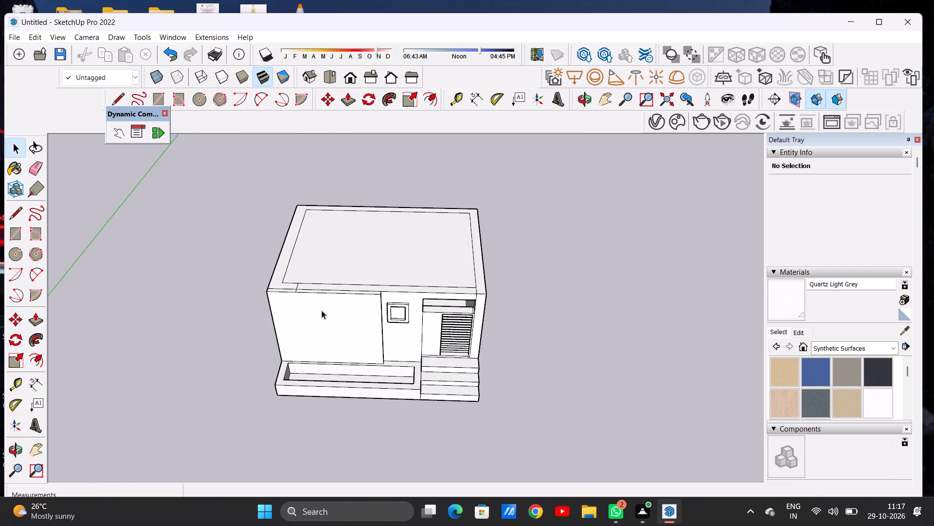
scroll(289, 286, "up", 14)
scroll(294, 309, "down", 2)
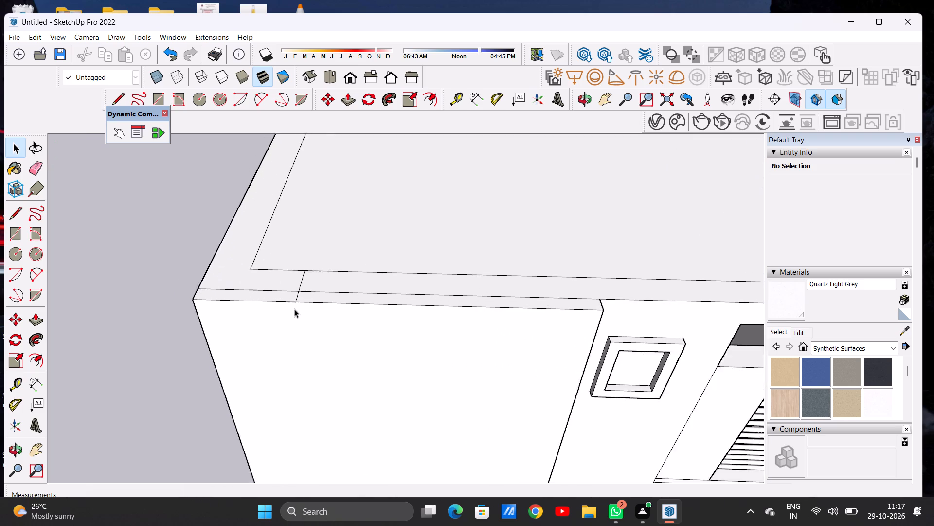
scroll(294, 309, "down", 4)
middle_click_drag(298, 300, 298, 330)
scroll(297, 316, "up", 6)
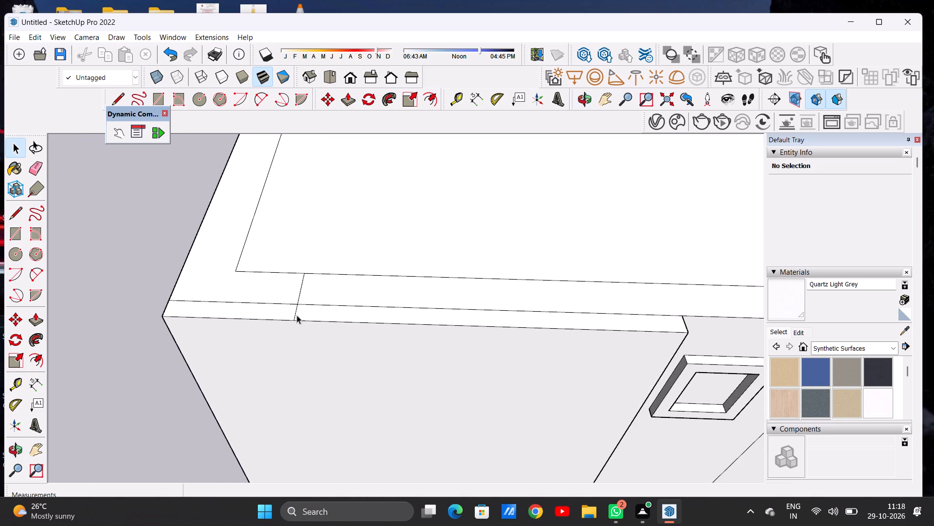
key("e")
left_click_drag(294, 310, 298, 316)
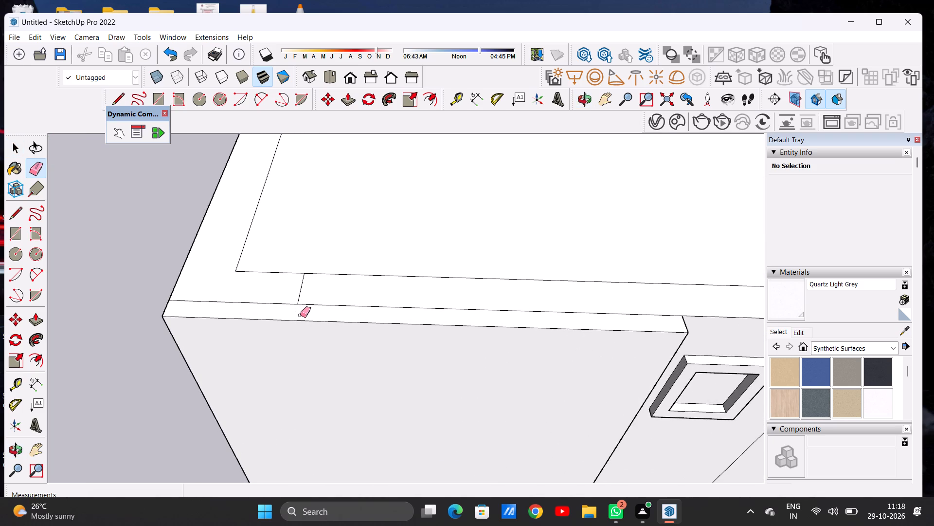
key("space")
Erase the remaining short edge crossing the front wall's top, between the roof outline and the projecting wall.
scroll(299, 349, "down", 2)
scroll(299, 350, "up", 1)
scroll(299, 350, "down", 7)
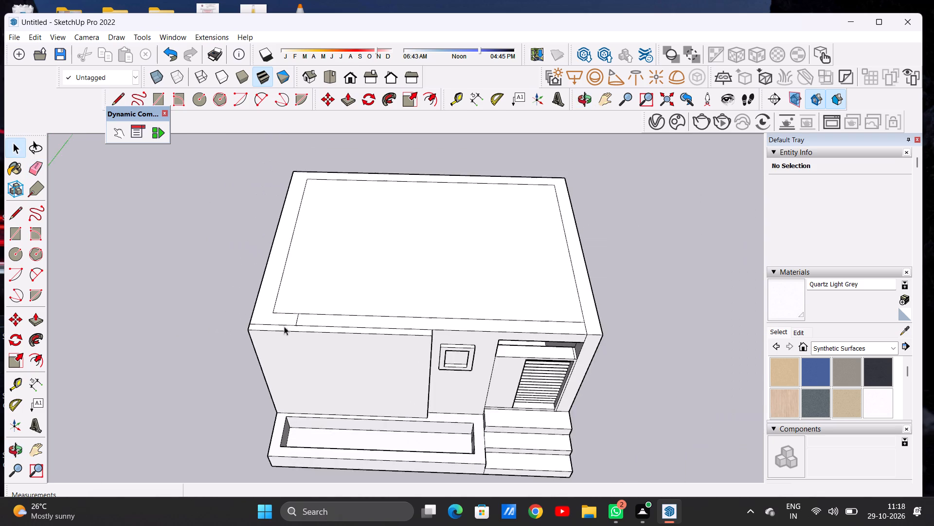
scroll(284, 326, "down", 7)
middle_click_drag(332, 348, 323, 337)
scroll(284, 314, "up", 8)
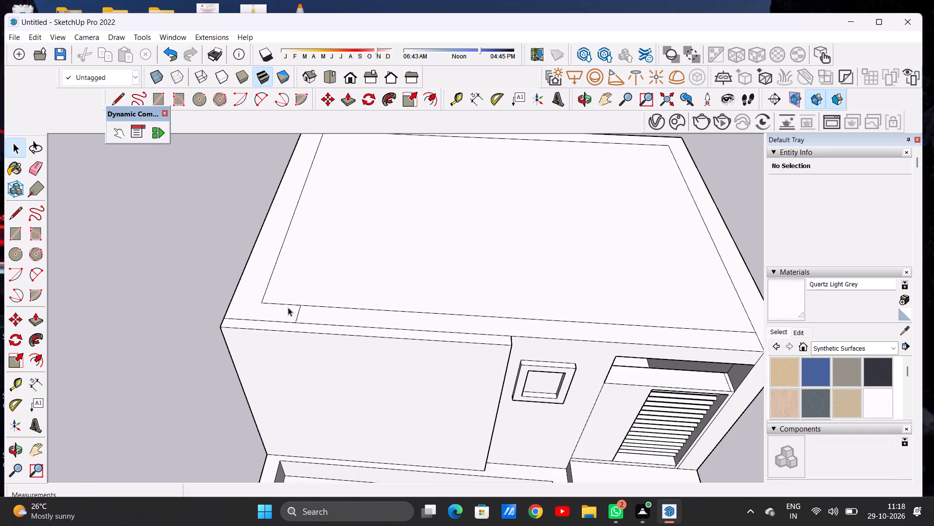
middle_click_drag(288, 307, 285, 344)
scroll(287, 333, "up", 12)
key("e")
scroll(294, 326, "up", 3)
left_click_drag(317, 314, 328, 326)
key("space")
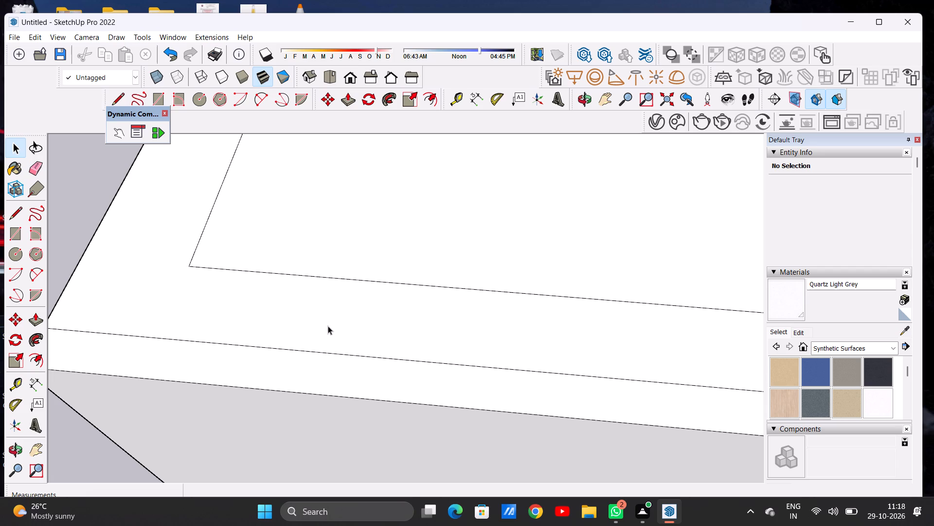
Examine the cleaned roof and the building's front, including the window frame, doorway rods, planter and steps.
scroll(322, 327, "down", 13)
scroll(321, 352, "down", 18)
scroll(322, 344, "up", 1)
scroll(318, 345, "down", 13)
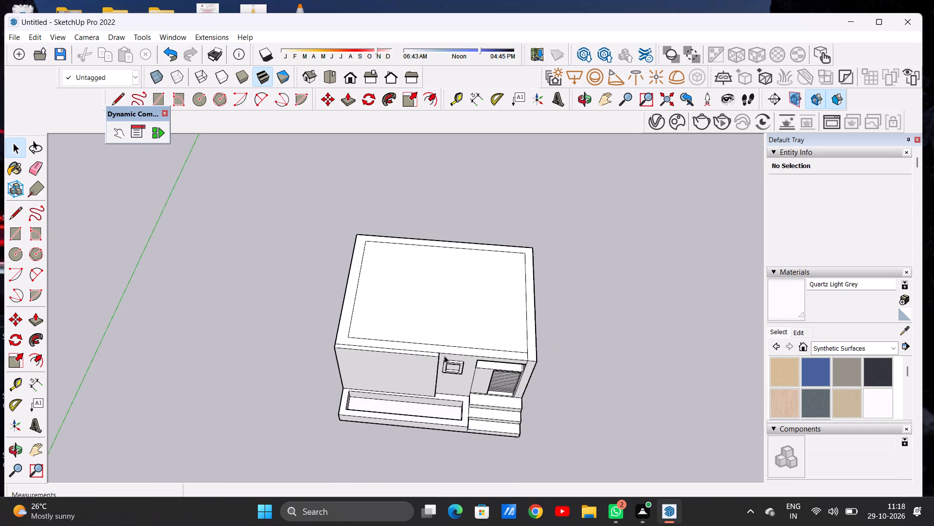
middle_click_drag(443, 384, 460, 303)
scroll(460, 372, "up", 7)
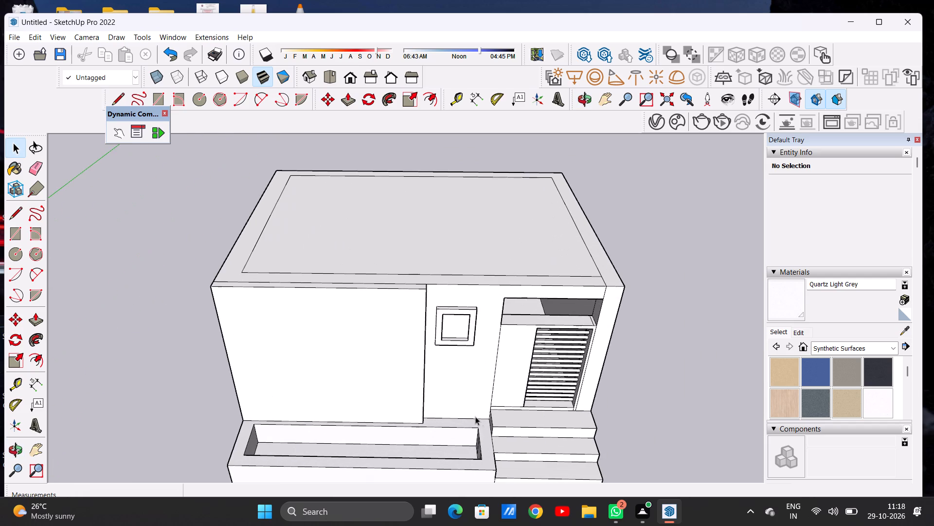
middle_click_drag(482, 424, 484, 346)
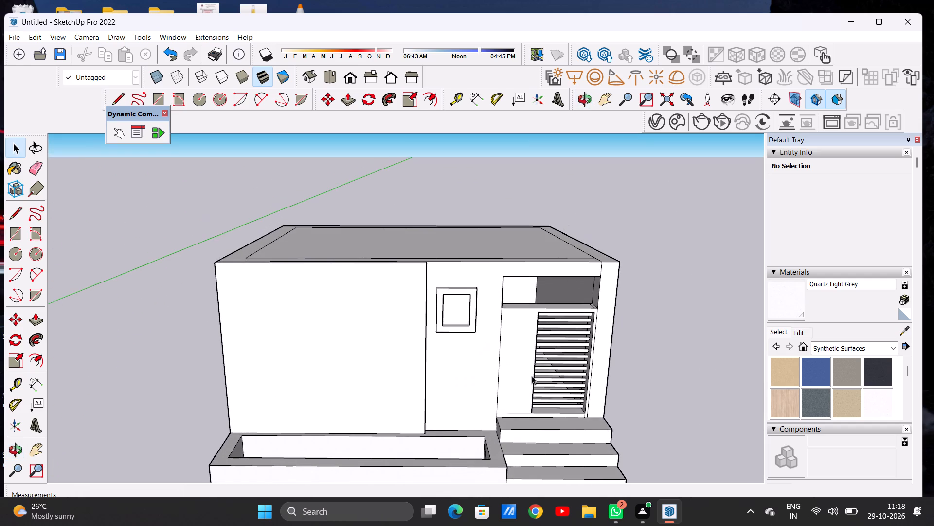
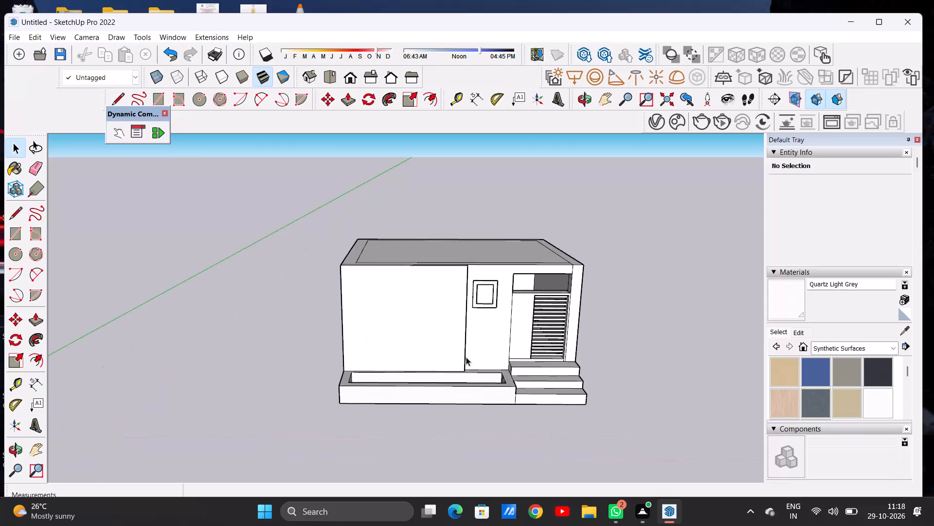
Examine the building's front, including the projecting wall, window frame, doorway rods, steps and planter.
middle_click_drag(463, 357, 484, 310)
scroll(484, 310, "up", 2)
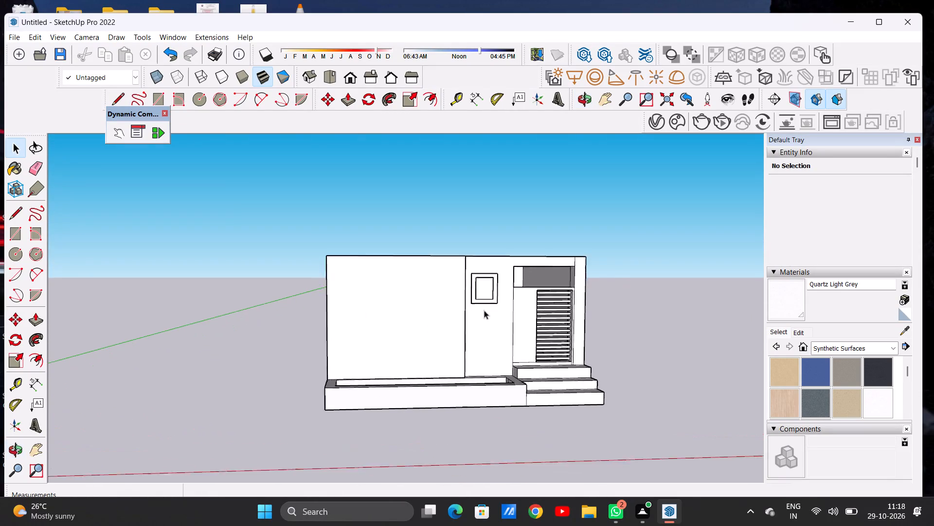
scroll(484, 310, "up", 2)
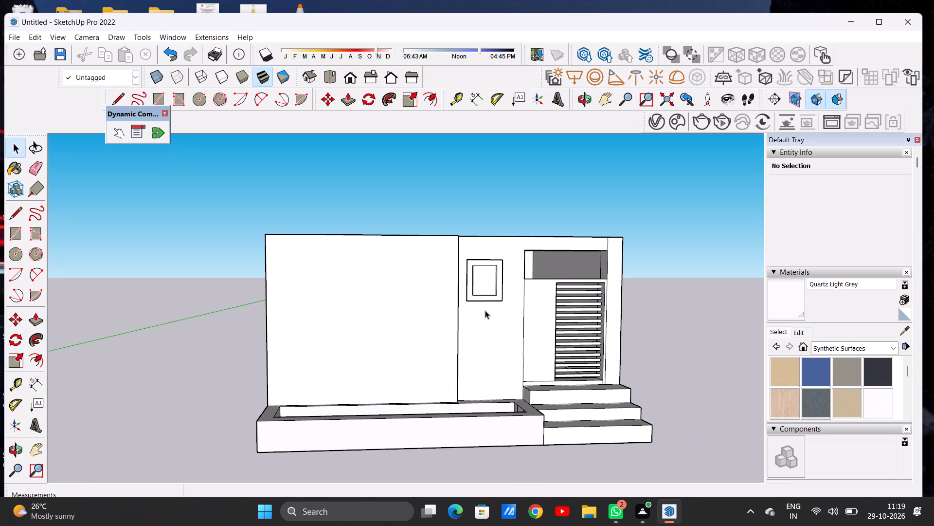
scroll(406, 266, "down", 6)
scroll(414, 269, "down", 16)
scroll(516, 268, "down", 1)
scroll(516, 268, "up", 6)
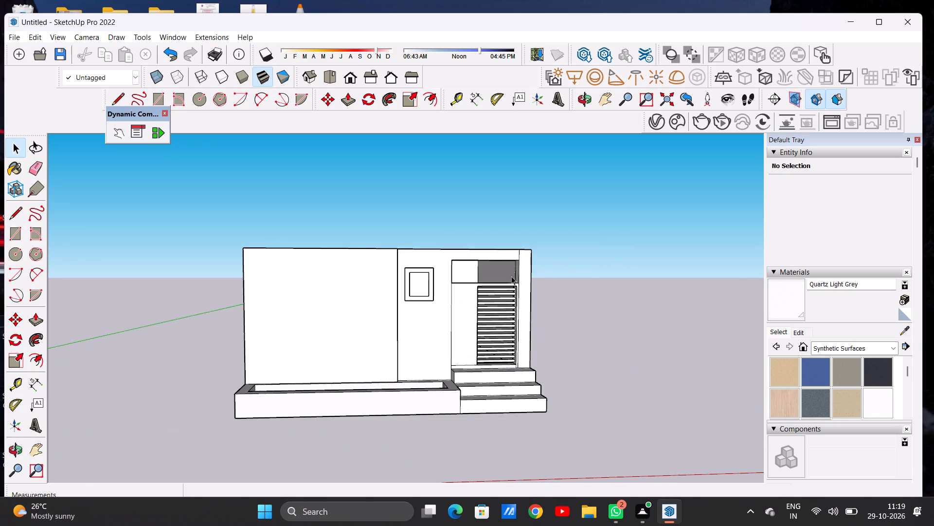
middle_click_drag(494, 290, 467, 316)
scroll(467, 316, "up", 1)
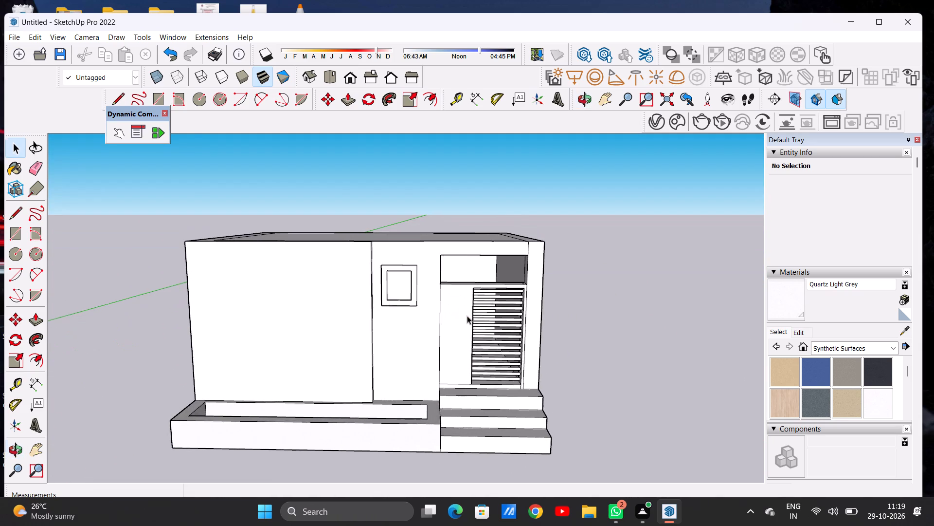
scroll(402, 384, "down", 5)
Draw a short line on the roof from the inner outline's front corner to the projecting wall's seam.
middle_click_drag(372, 297, 382, 431)
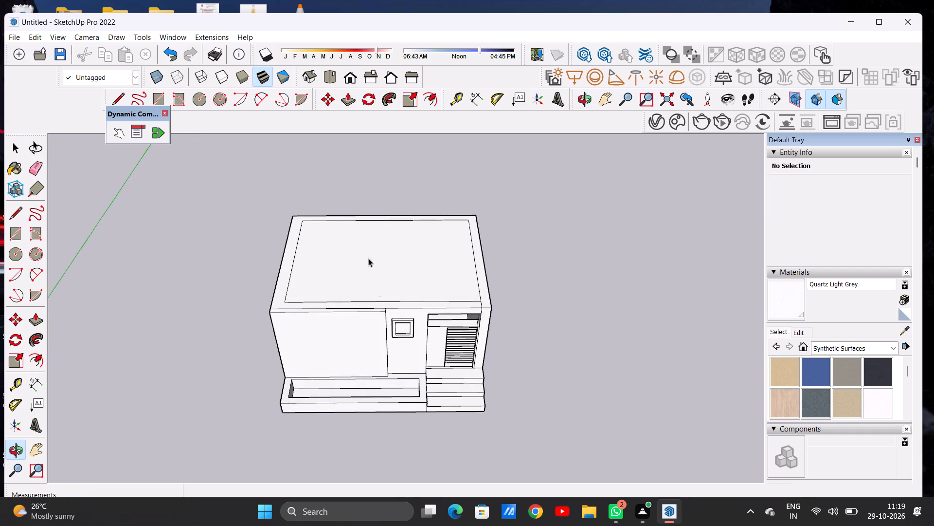
middle_click_drag(359, 257, 349, 328)
scroll(295, 313, "up", 7)
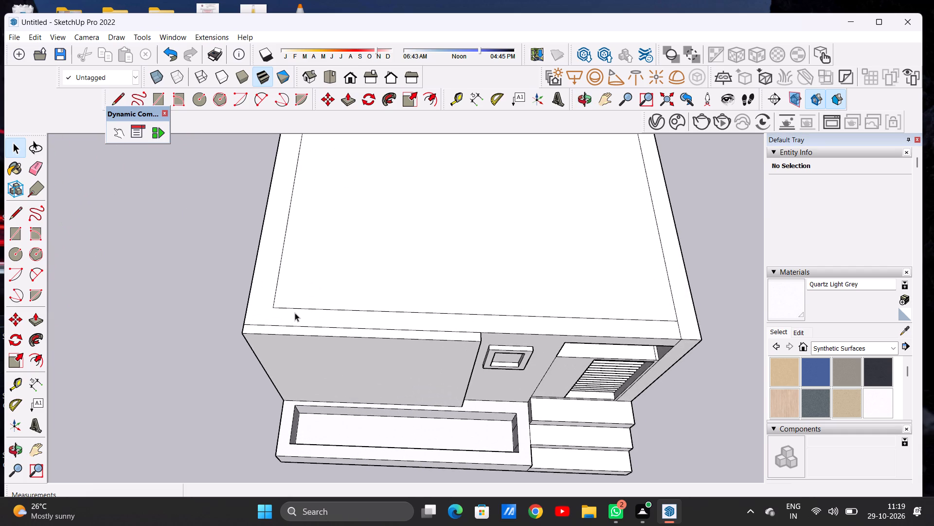
key("l")
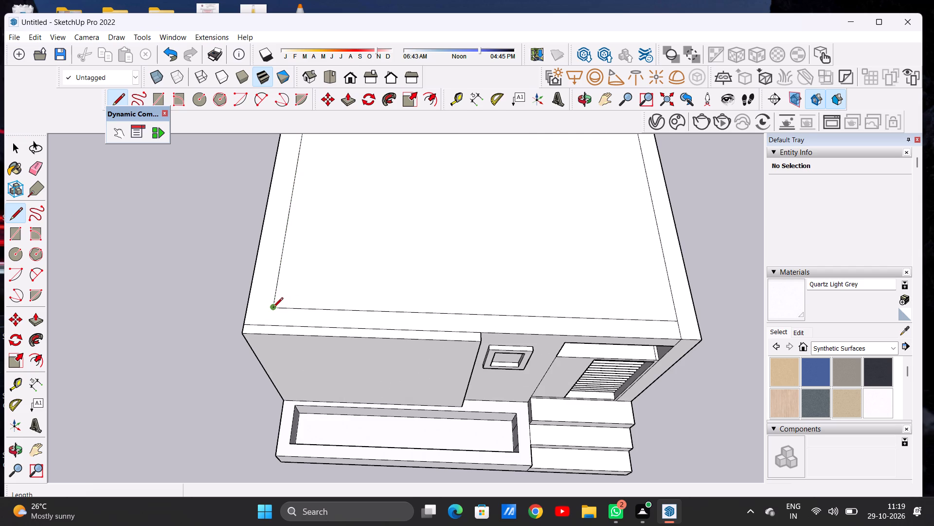
left_click(273, 308)
left_click(268, 324)
key("space")
scroll(266, 318, "down", 5)
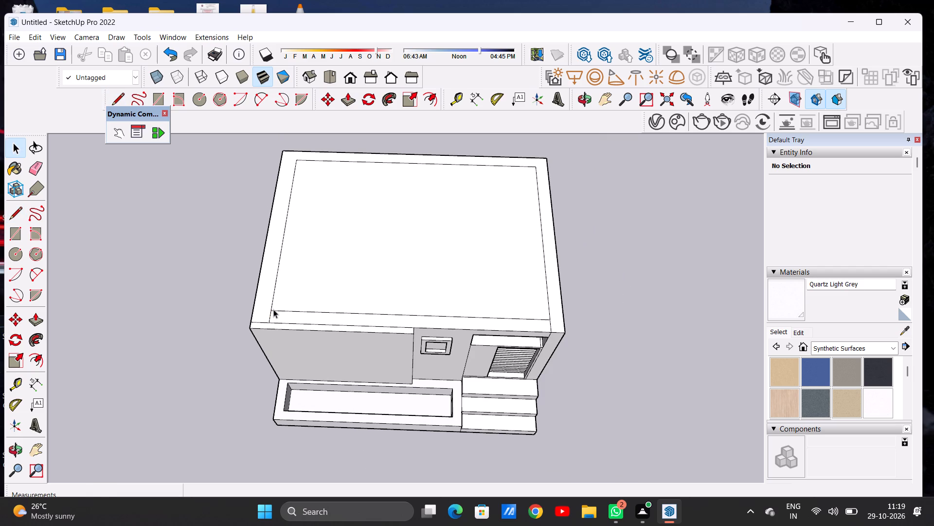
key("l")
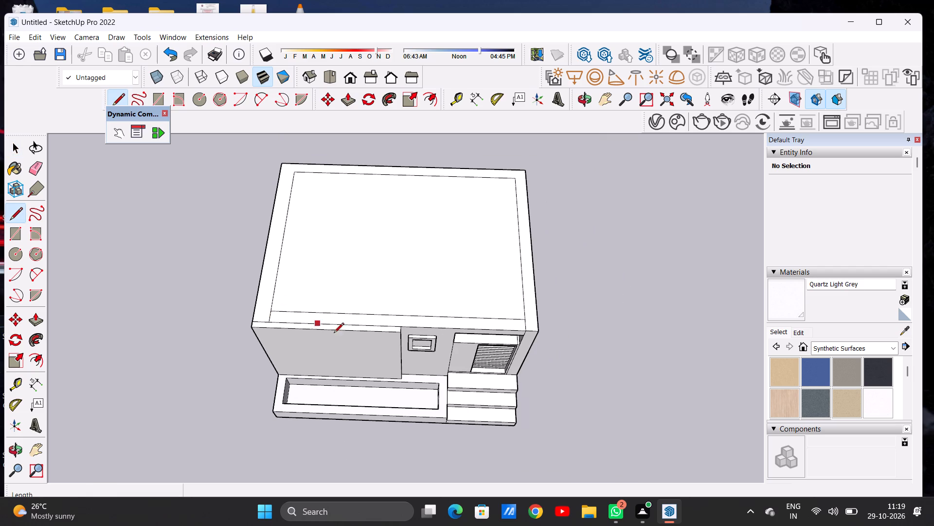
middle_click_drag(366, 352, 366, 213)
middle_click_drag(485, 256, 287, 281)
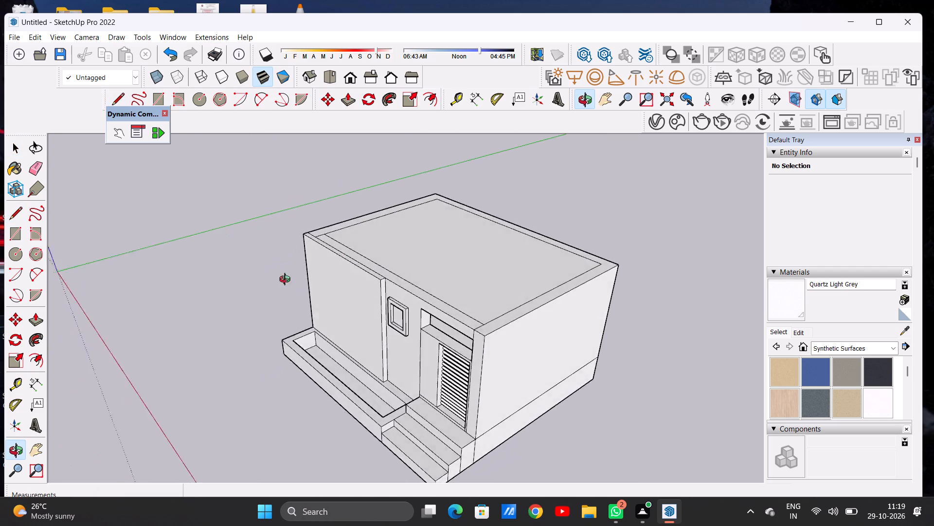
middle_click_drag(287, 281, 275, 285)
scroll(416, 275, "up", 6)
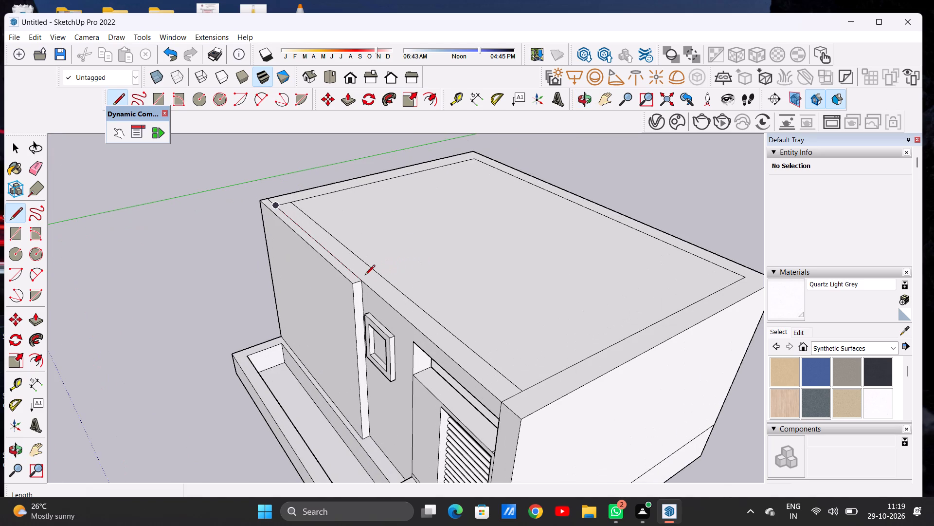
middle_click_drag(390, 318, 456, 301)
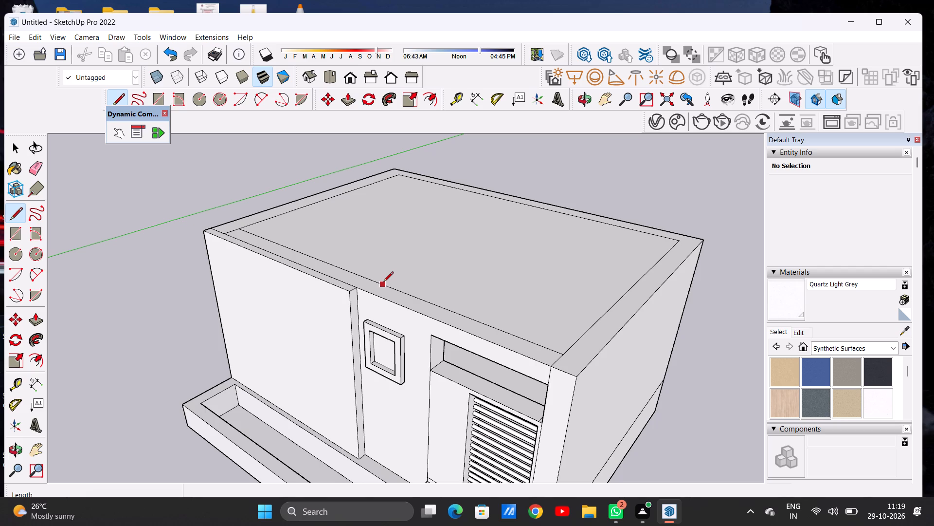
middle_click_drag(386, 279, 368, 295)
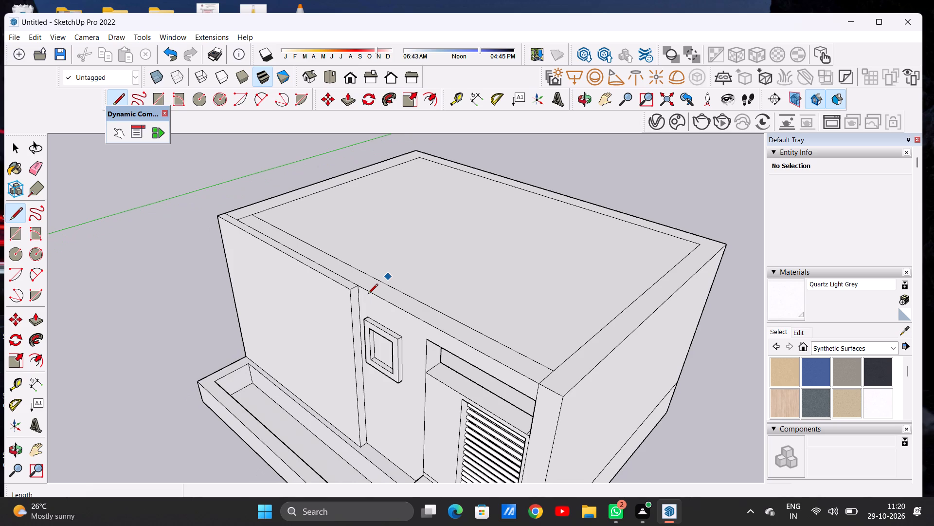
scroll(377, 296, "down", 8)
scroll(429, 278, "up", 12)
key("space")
Examine the roof border and the projecting wall from above, from the front and from the doorway side.
scroll(437, 286, "down", 6)
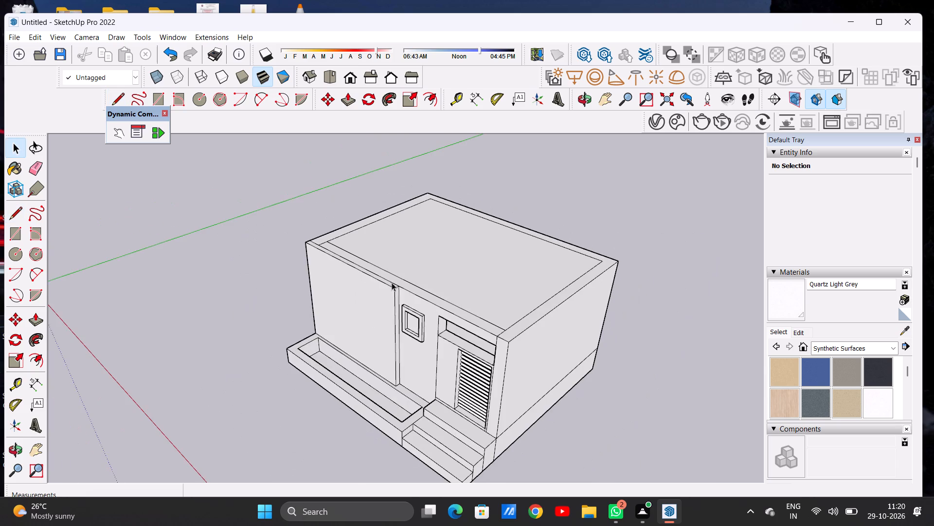
middle_click_drag(389, 283, 317, 319)
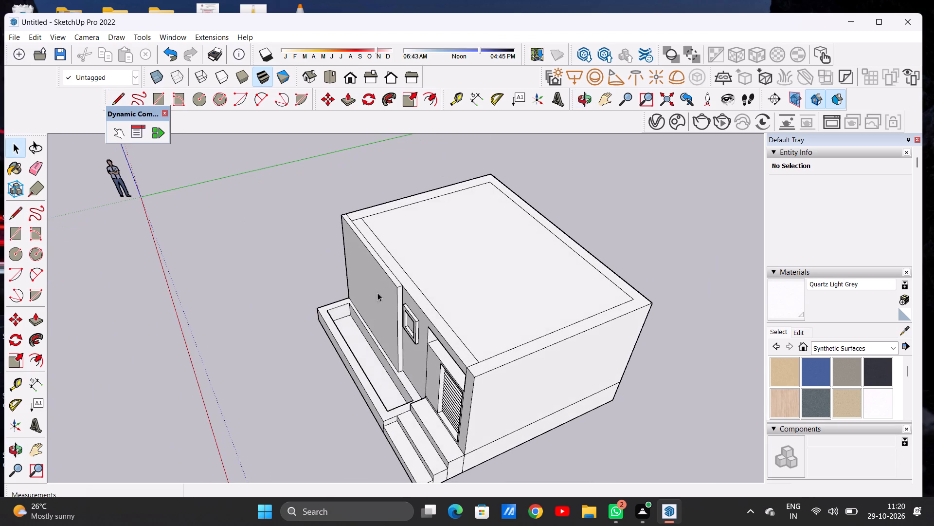
middle_click_drag(379, 317, 572, 209)
scroll(508, 293, "down", 4)
middle_click_drag(413, 326, 445, 273)
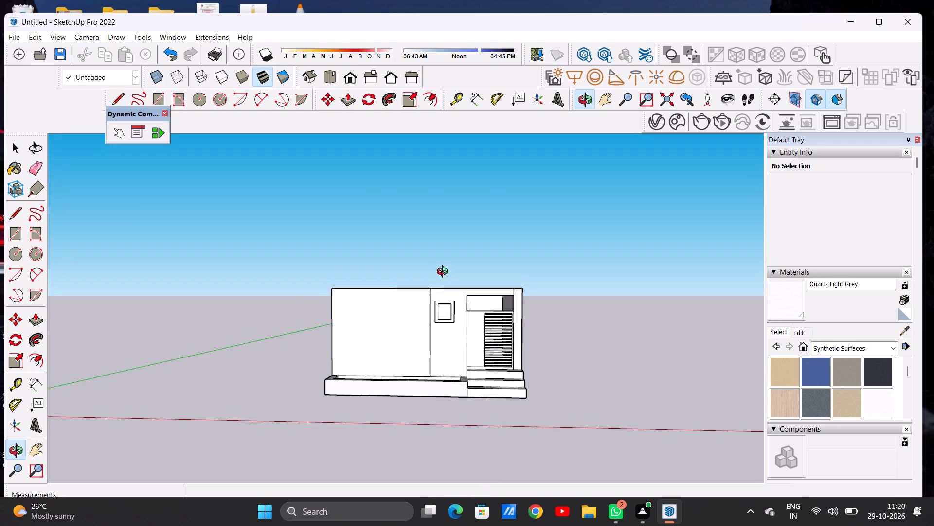
middle_click_drag(445, 273, 433, 286)
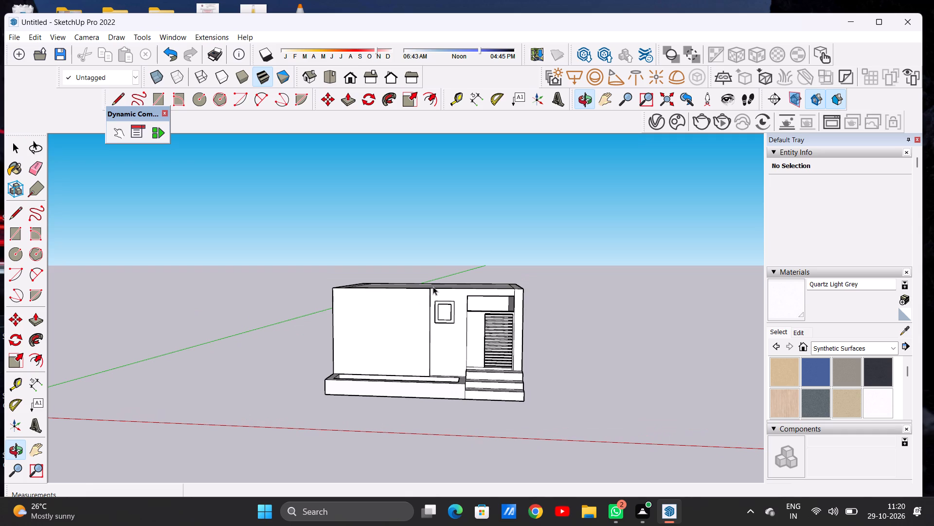
middle_click_drag(420, 302, 310, 379)
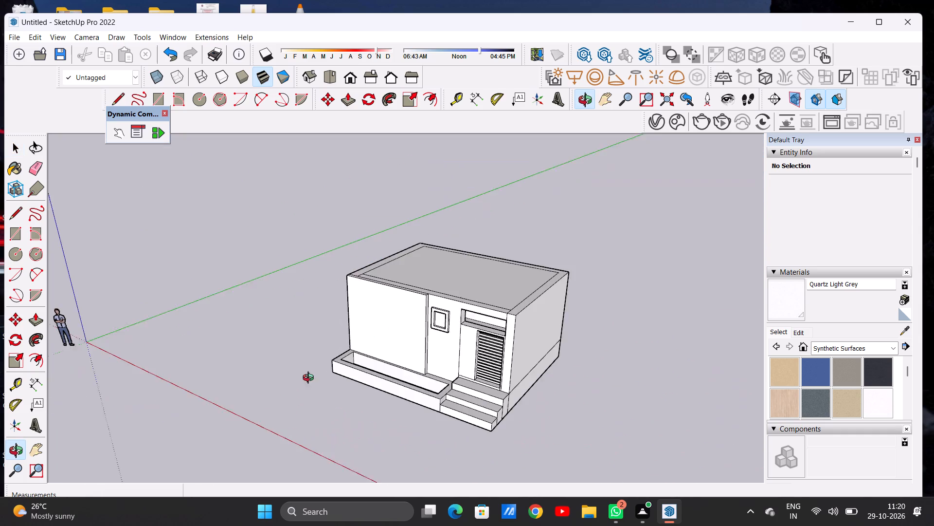
middle_click_drag(310, 379, 303, 381)
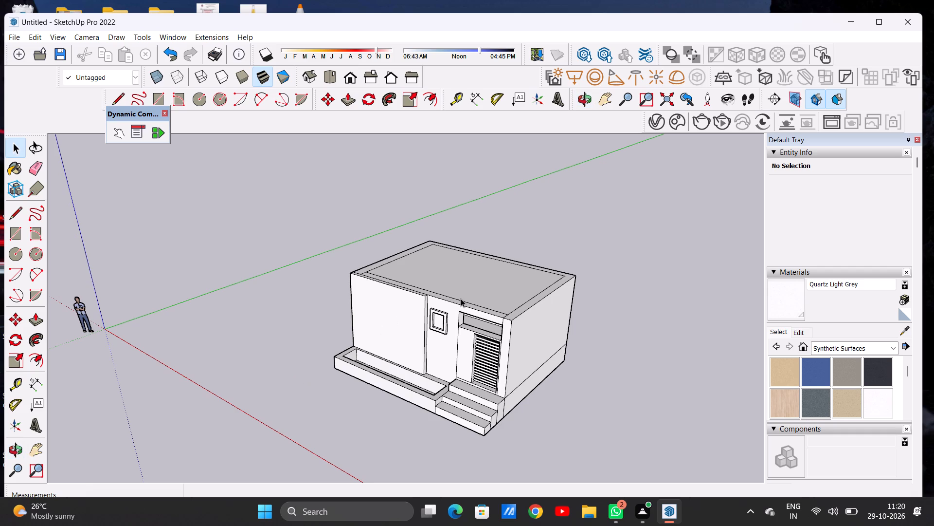
Draw a line across the roof border from the projecting wall's inner top corner near the window to the inner roof outline.
scroll(485, 253, "down", 1)
middle_click_drag(492, 258, 364, 352)
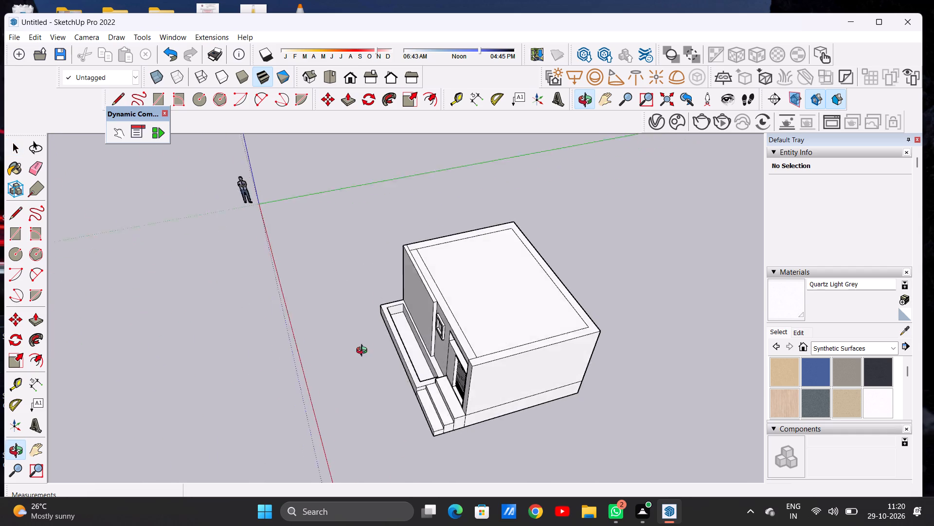
middle_click_drag(364, 352, 361, 359)
scroll(454, 319, "up", 1)
scroll(454, 319, "down", 1)
scroll(454, 319, "up", 10)
key("l")
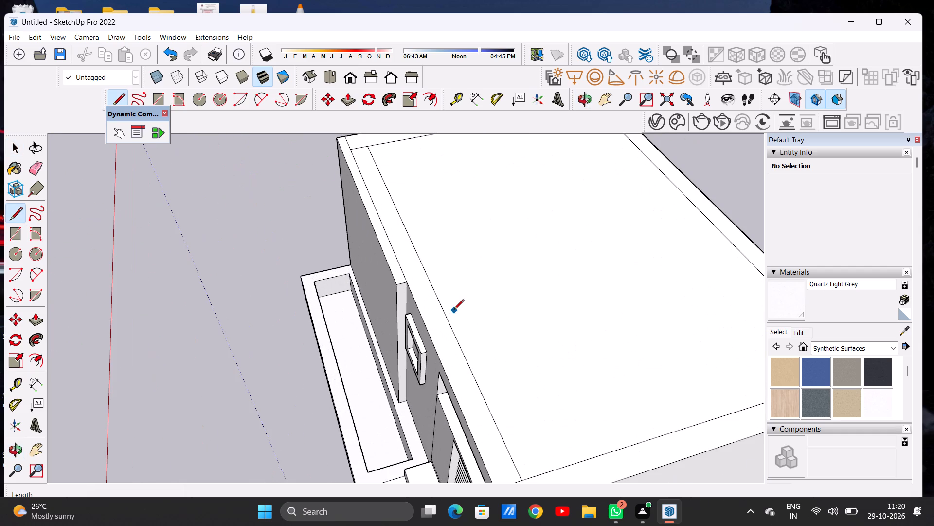
scroll(459, 309, "up", 6)
left_click(365, 261)
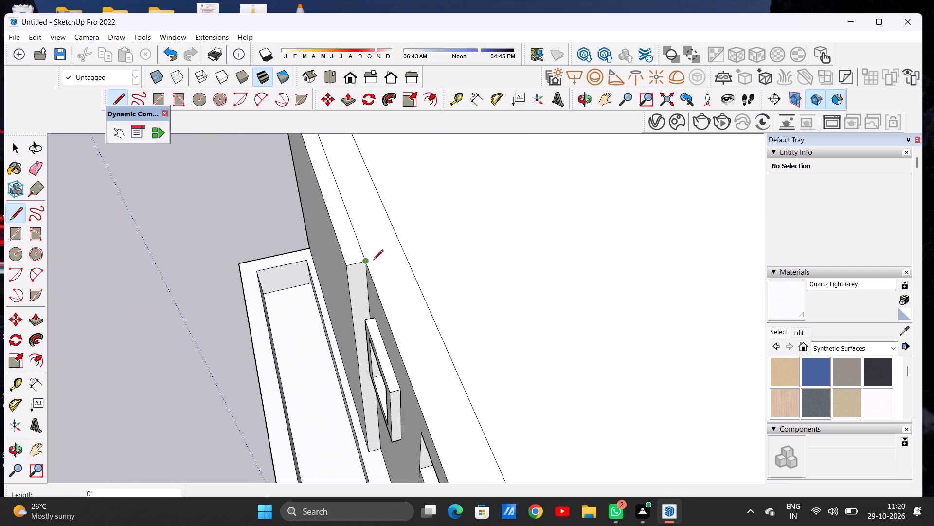
left_click(403, 256)
left_click(405, 254)
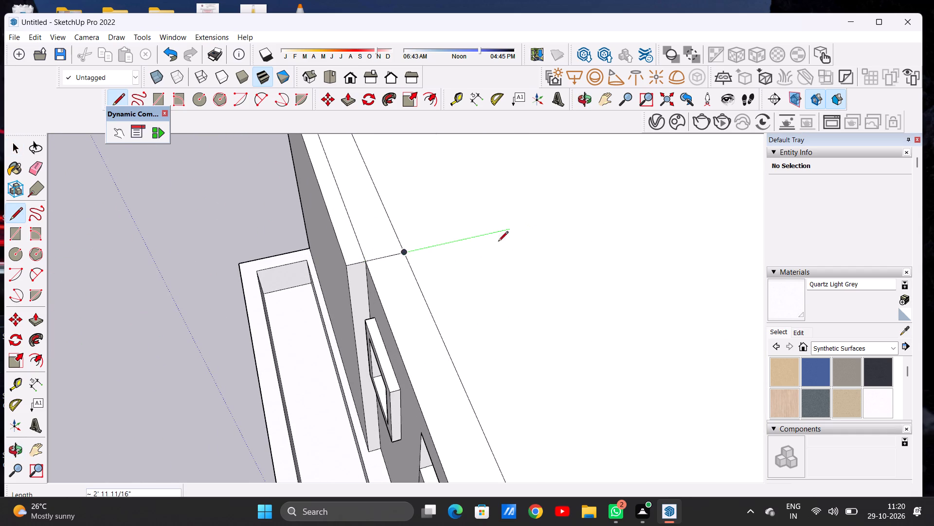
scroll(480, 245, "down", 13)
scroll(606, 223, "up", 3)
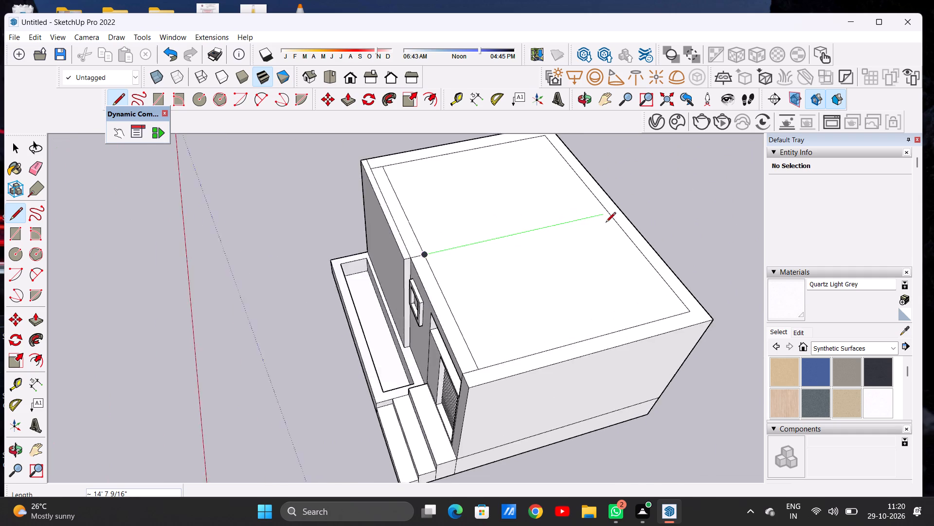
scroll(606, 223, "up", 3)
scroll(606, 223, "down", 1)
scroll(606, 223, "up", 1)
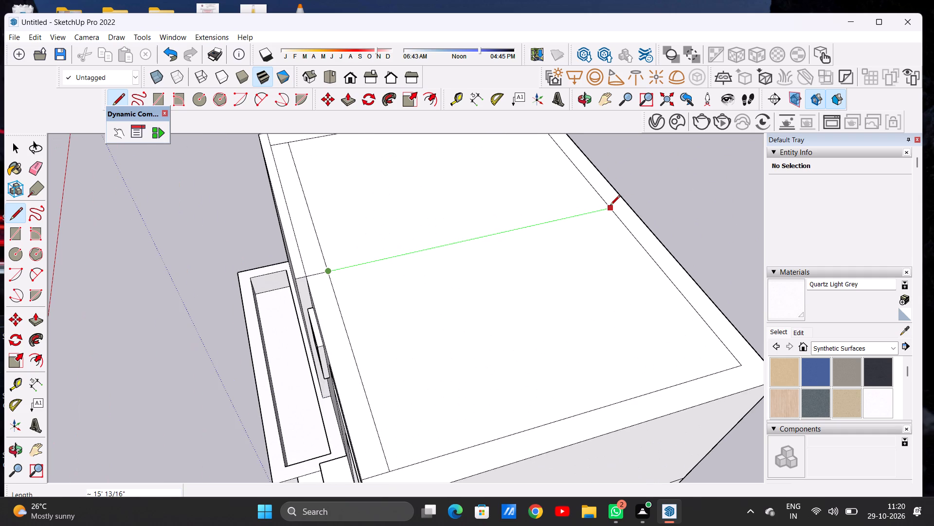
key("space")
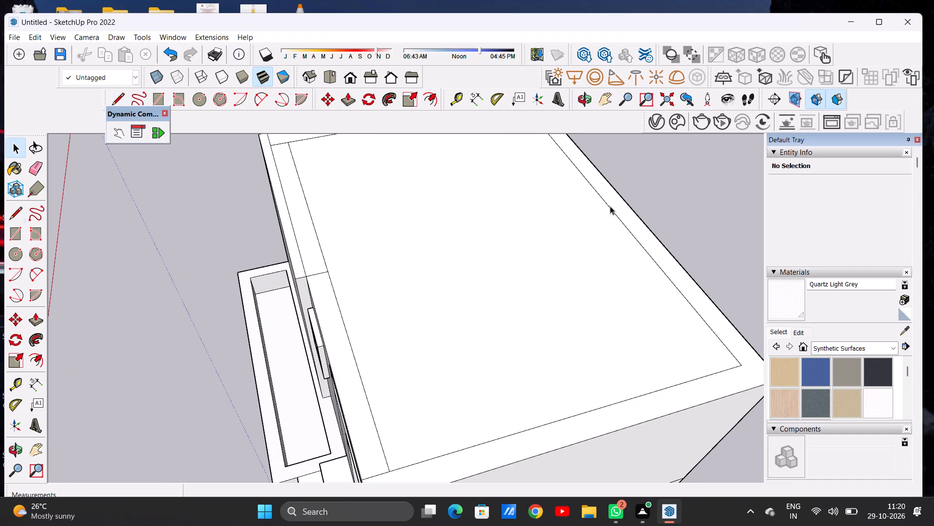
Examine the building's front and the roof edge where the projecting wall ends beside the window.
scroll(515, 270, "down", 5)
scroll(515, 282, "up", 1)
scroll(515, 282, "down", 10)
middle_click_drag(385, 302, 602, 186)
scroll(374, 275, "up", 5)
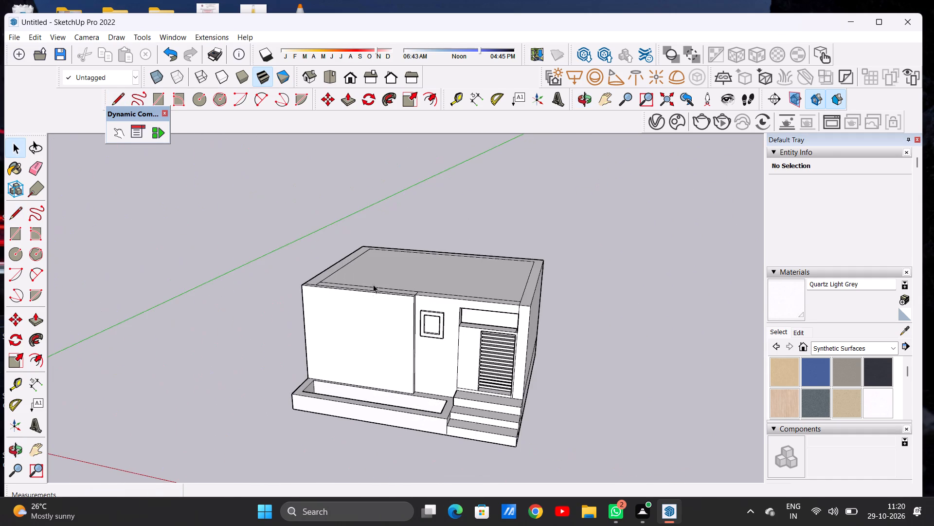
middle_click_drag(392, 296, 467, 218)
scroll(267, 294, "down", 6)
scroll(399, 306, "up", 6)
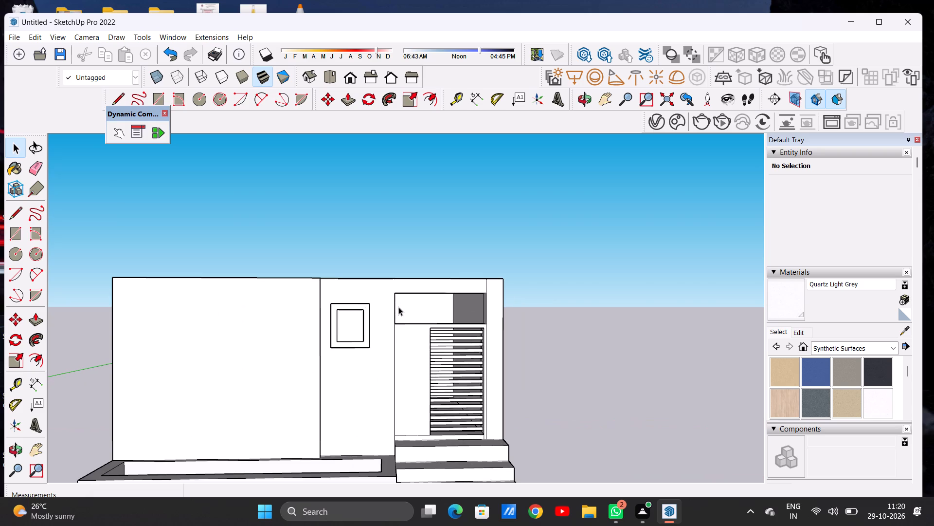
Push/Pull the projecting wall's narrow end face about 5 5/8" toward the window frame.
middle_click_drag(345, 334, 249, 385)
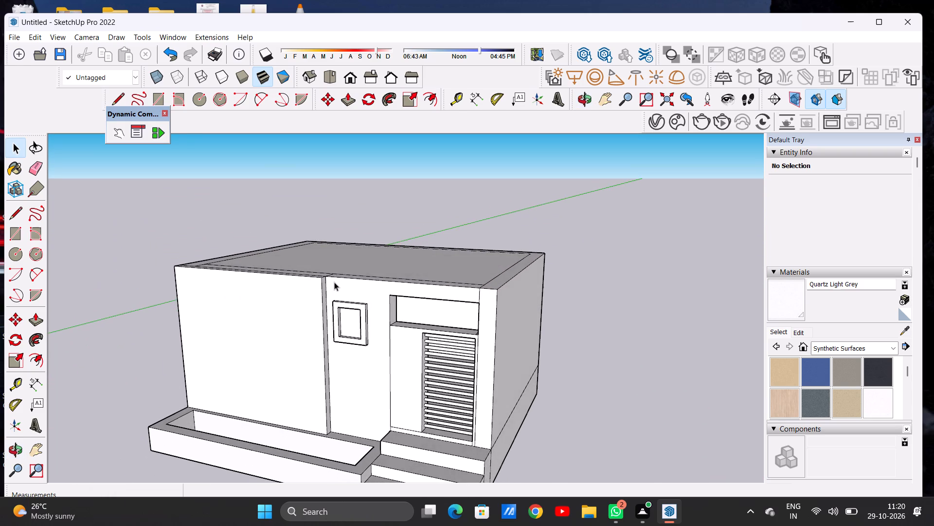
scroll(334, 282, "up", 6)
middle_click_drag(322, 273, 310, 307)
key("p")
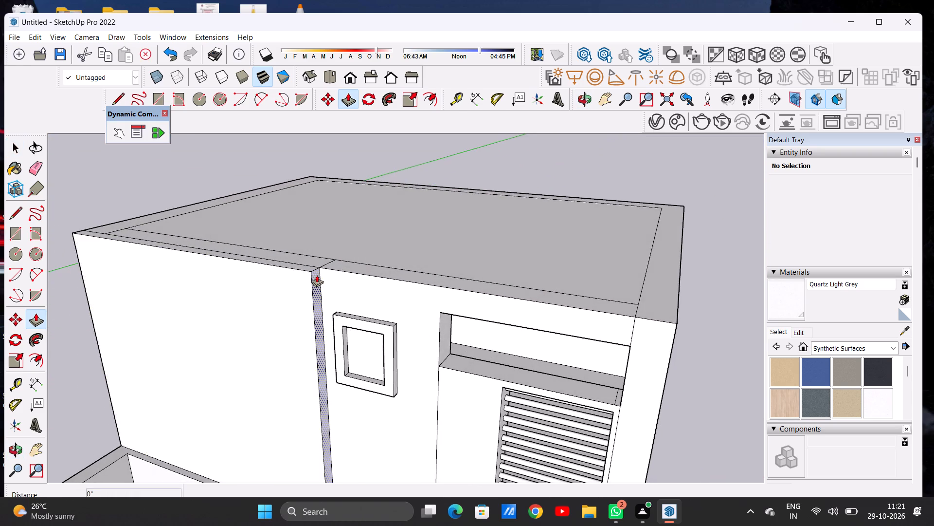
scroll(318, 275, "up", 7)
left_click(317, 280)
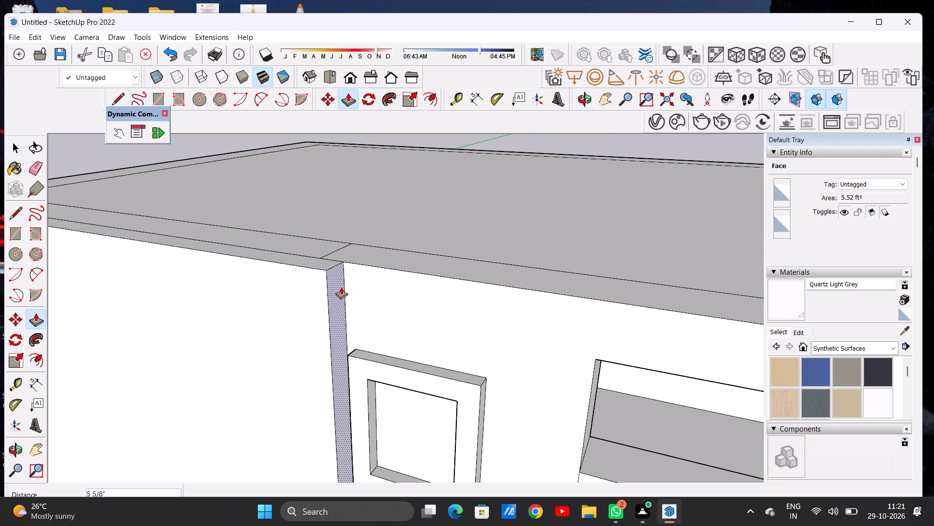
left_click(341, 287)
key("space")
Examine the projecting wall, window frame and roof edge from above and from the front.
scroll(340, 283, "down", 6)
scroll(338, 288, "up", 1)
scroll(338, 288, "down", 4)
scroll(312, 299, "up", 1)
scroll(311, 299, "down", 4)
middle_click_drag(302, 316, 375, 301)
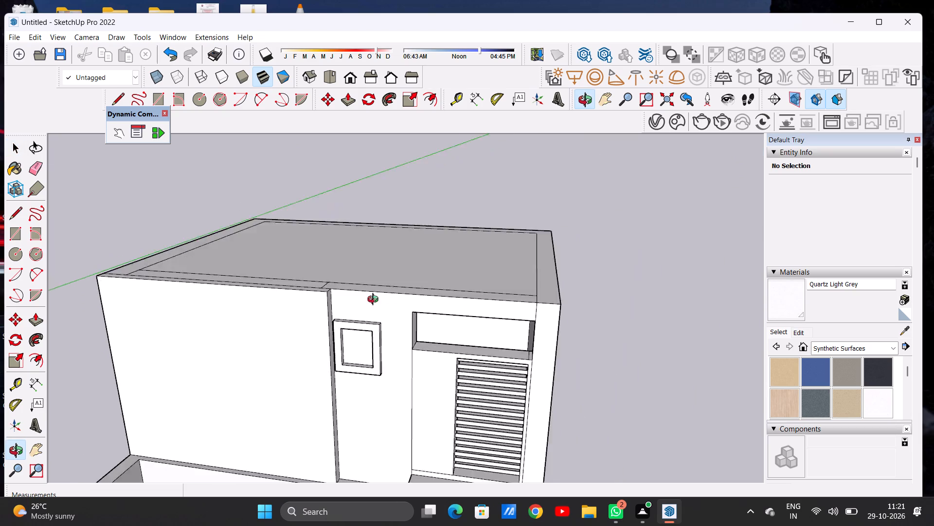
middle_click_drag(375, 301, 387, 265)
scroll(368, 268, "down", 3)
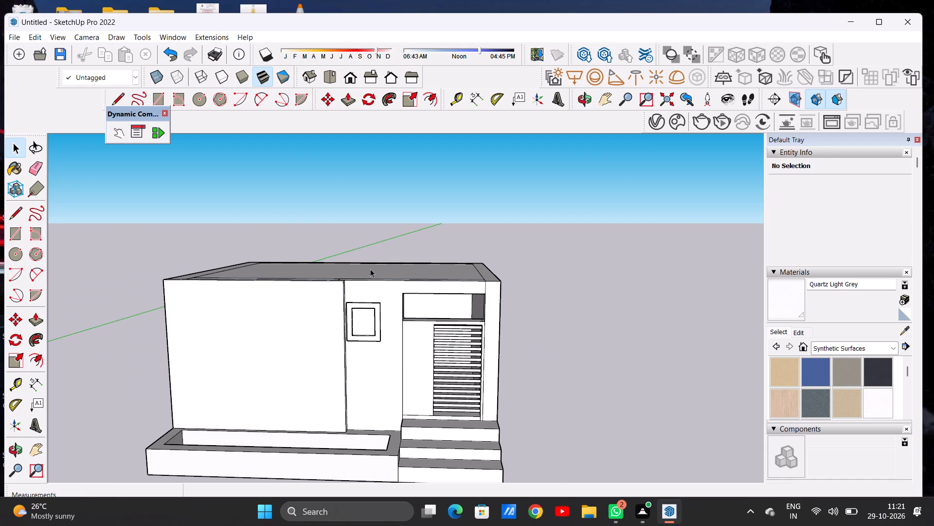
Draw a line across the roof from the projecting wall's inner top corner near the window to the inner outline on the opposite side.
middle_click_drag(389, 305, 281, 310)
middle_click_drag(281, 310, 246, 324)
middle_click_drag(420, 337, 220, 380)
scroll(387, 278, "up", 4)
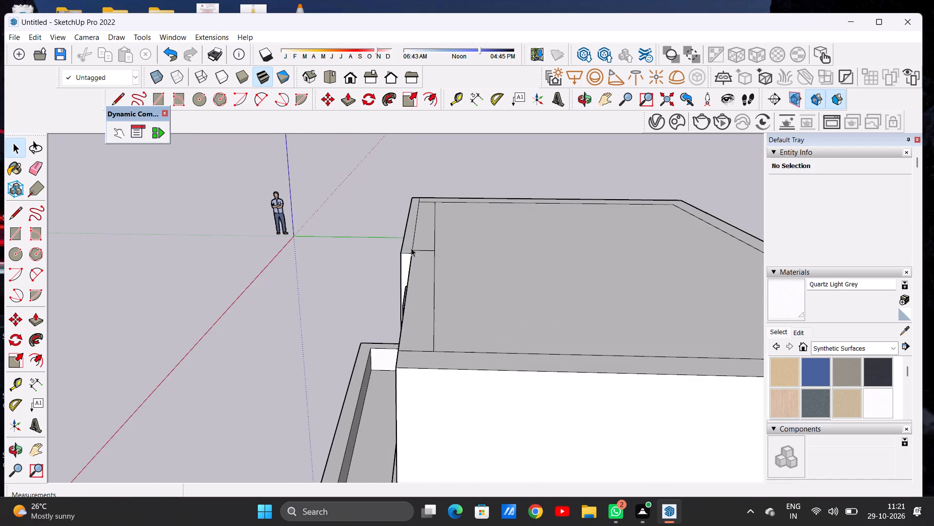
middle_click_drag(413, 235, 412, 350)
key("l")
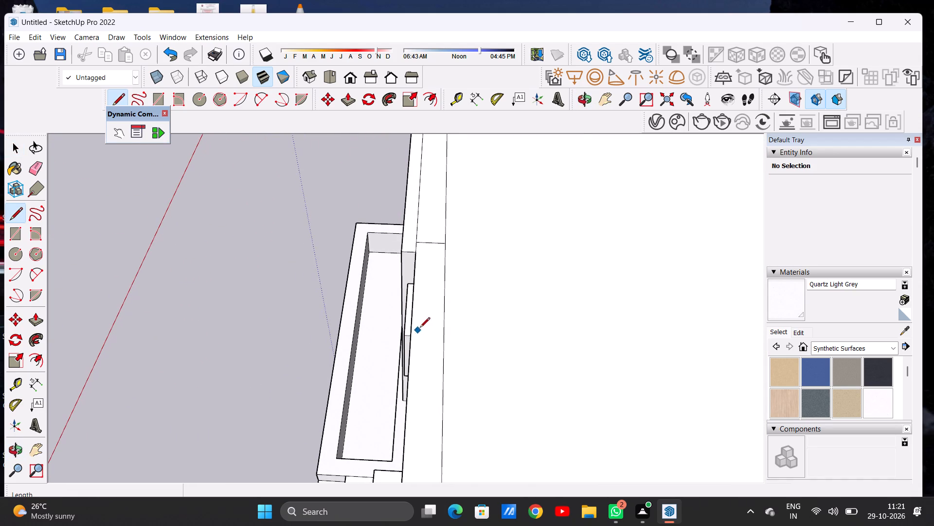
scroll(427, 304, "up", 7)
scroll(427, 303, "down", 1)
scroll(427, 303, "up", 1)
left_click(412, 218)
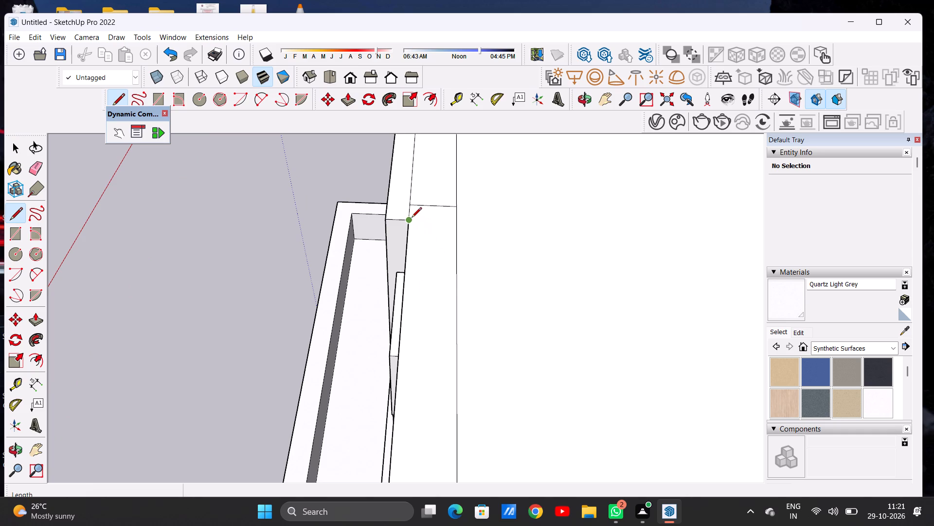
scroll(373, 249, "down", 10)
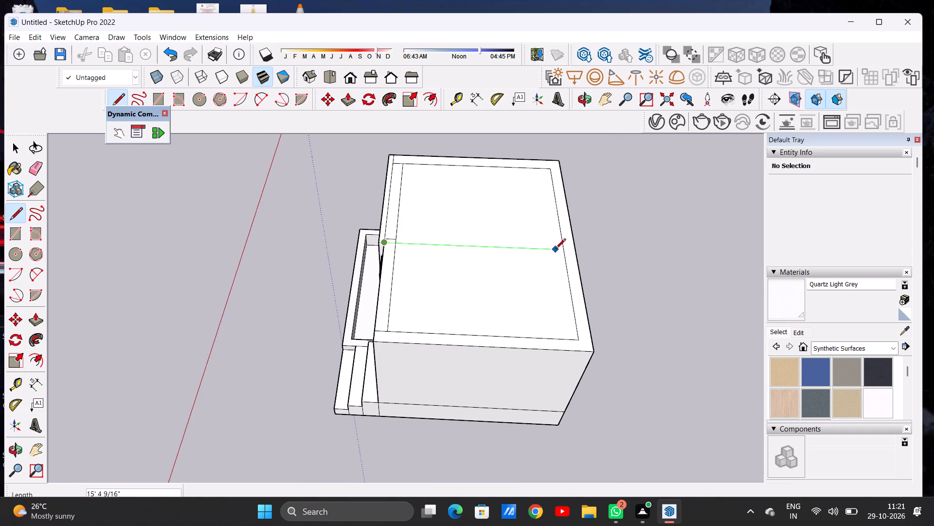
left_click(561, 251)
key("space")
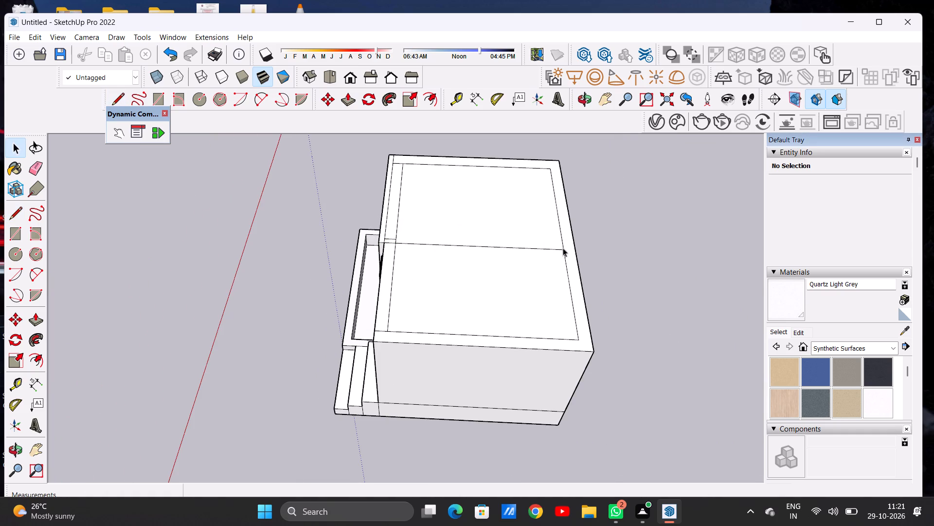
key("space")
Erase the short line crossing the roof border beside the new roof line.
scroll(395, 237, "up", 7)
scroll(385, 245, "down", 1)
scroll(385, 245, "up", 3)
scroll(385, 245, "down", 2)
scroll(385, 245, "up", 6)
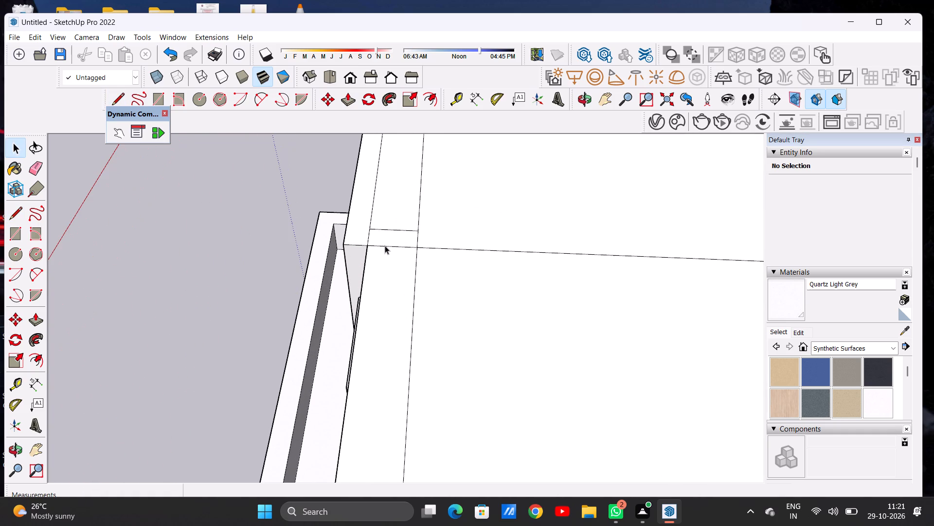
key("e")
left_click_drag(393, 228, 394, 235)
key("space")
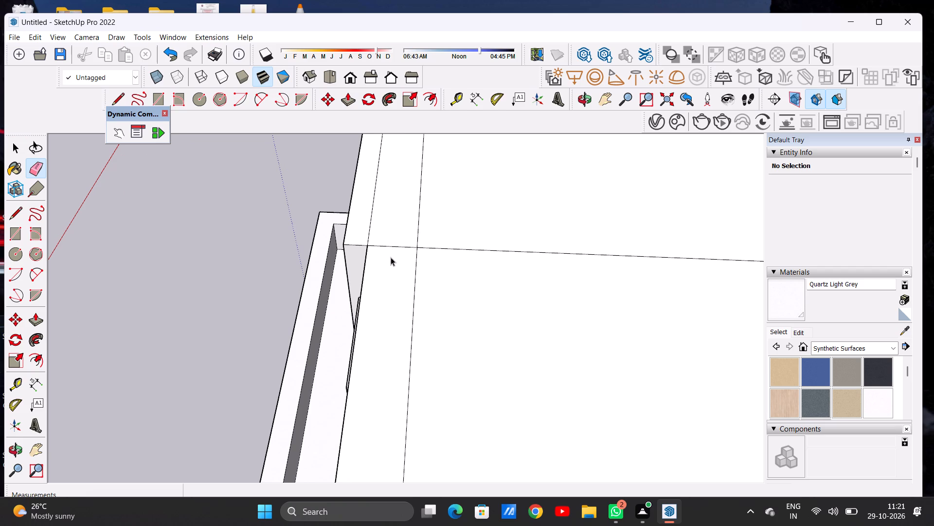
Examine the whole building from the front, including in the standard front view.
scroll(386, 276, "down", 16)
scroll(388, 283, "up", 1)
scroll(388, 283, "down", 6)
middle_click_drag(348, 302, 598, 251)
middle_click_drag(338, 322, 472, 274)
scroll(399, 318, "down", 5)
middle_click_drag(409, 341, 376, 256)
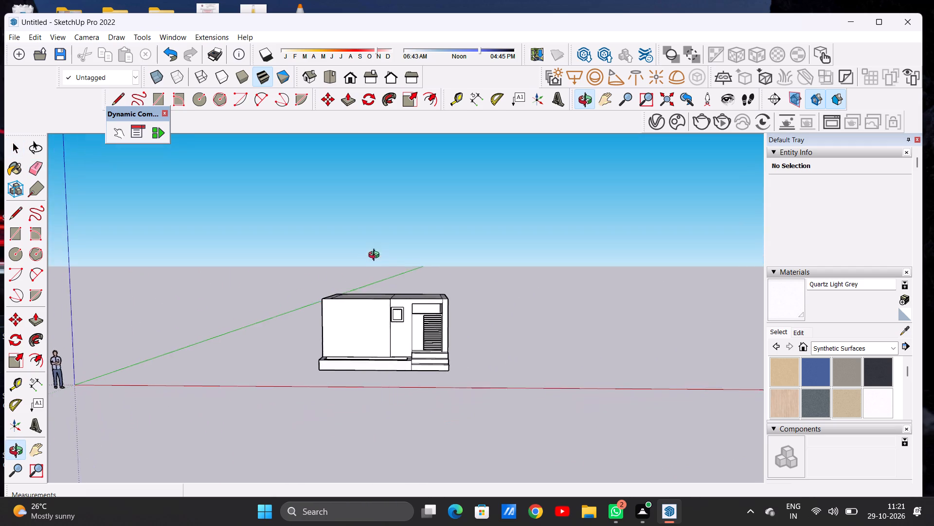
middle_click_drag(376, 256, 366, 262)
scroll(399, 277, "up", 8)
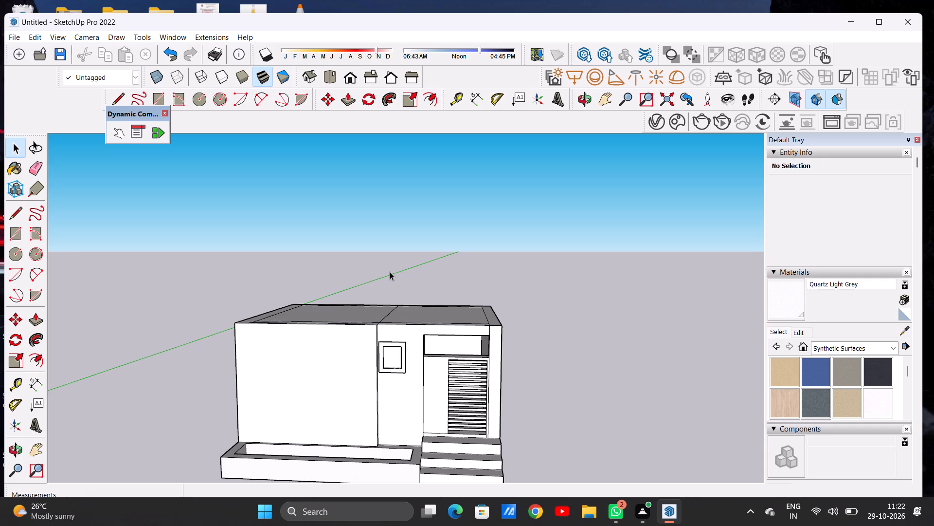
scroll(424, 360, "down", 15)
scroll(382, 373, "up", 2)
scroll(382, 373, "down", 2)
scroll(384, 373, "up", 3)
middle_click_drag(414, 378, 436, 357)
scroll(422, 377, "up", 6)
middle_click_drag(358, 364, 362, 362)
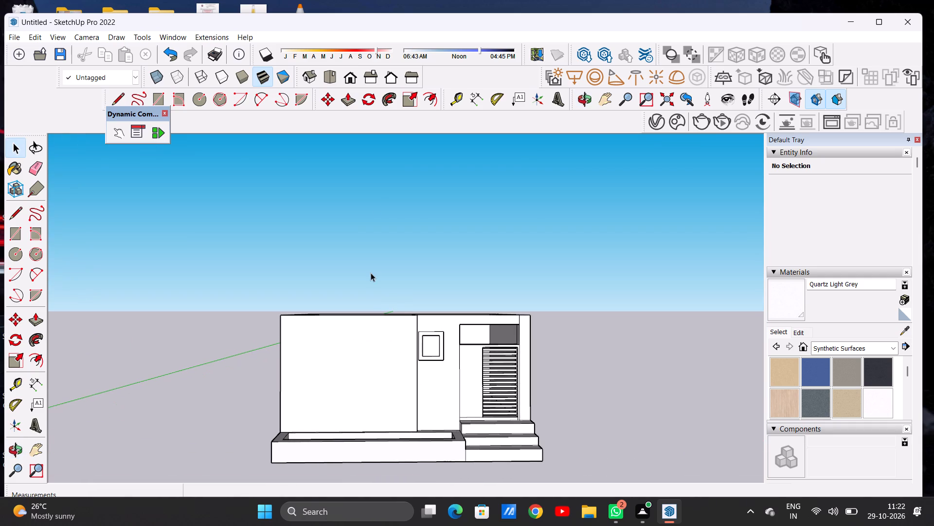
left_click(348, 76)
scroll(286, 332, "down", 2)
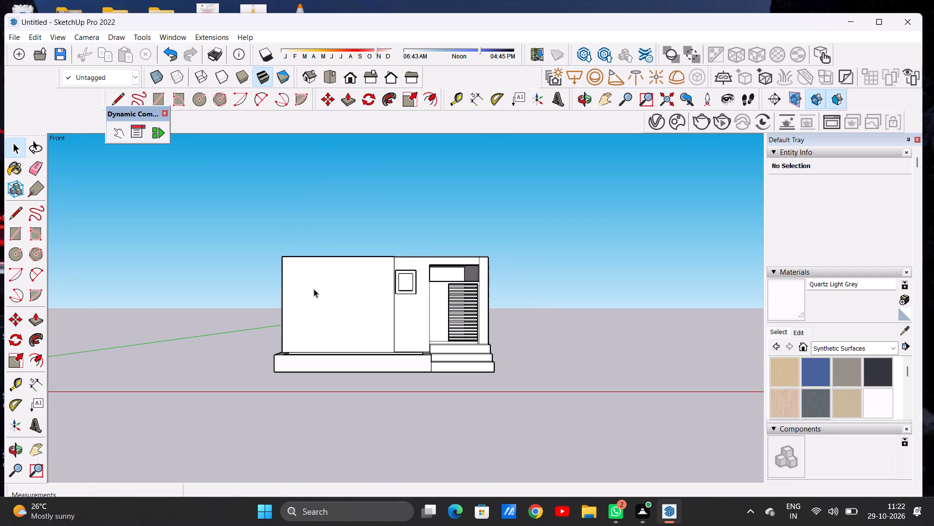
scroll(323, 279, "up", 5)
scroll(376, 276, "up", 4)
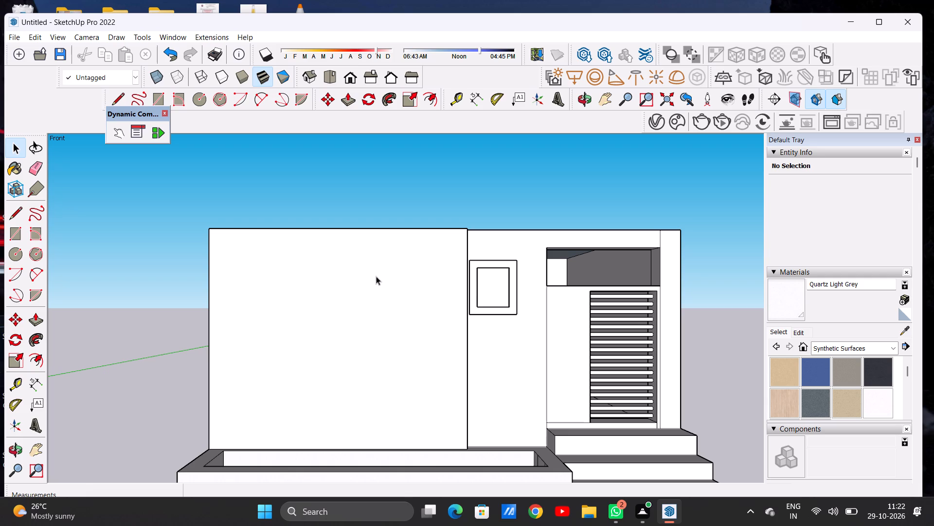
scroll(355, 296, "down", 8)
scroll(308, 342, "down", 7)
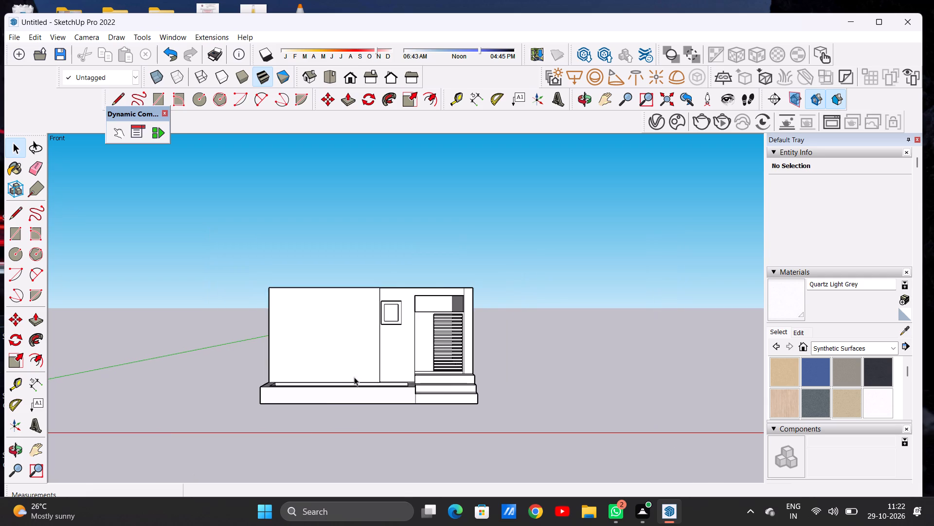
Examine the planter, steps and foot of the projecting wall from low, side, front and raised viewpoints.
middle_click_drag(346, 384, 251, 402)
scroll(350, 388, "up", 10)
scroll(378, 369, "down", 1)
scroll(378, 369, "up", 7)
middle_click_drag(392, 382, 361, 322)
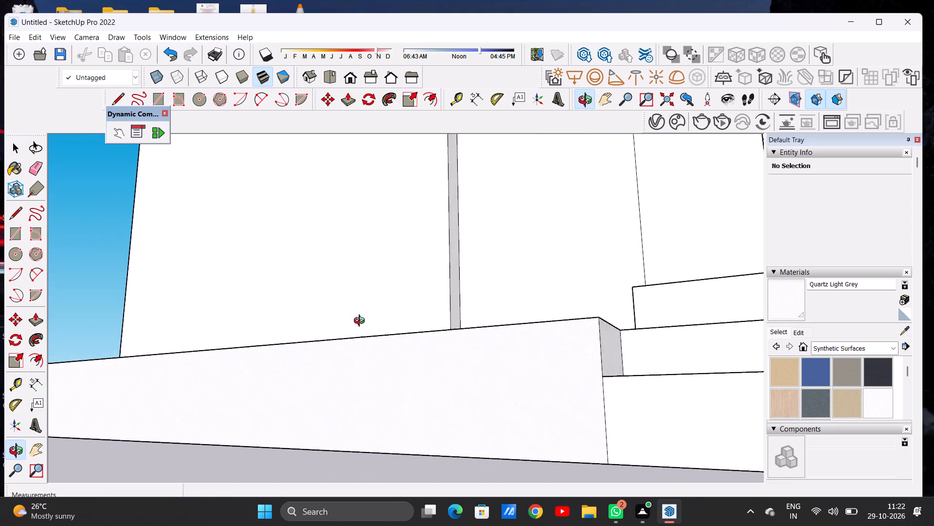
middle_click_drag(361, 322, 484, 399)
scroll(451, 390, "down", 5)
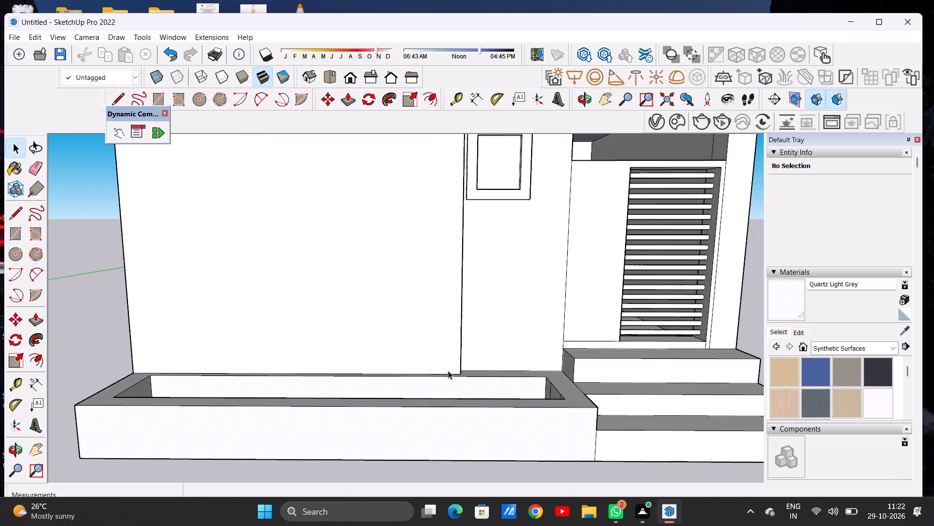
scroll(447, 372, "down", 4)
middle_click_drag(444, 364, 474, 378)
middle_click_drag(263, 377, 424, 365)
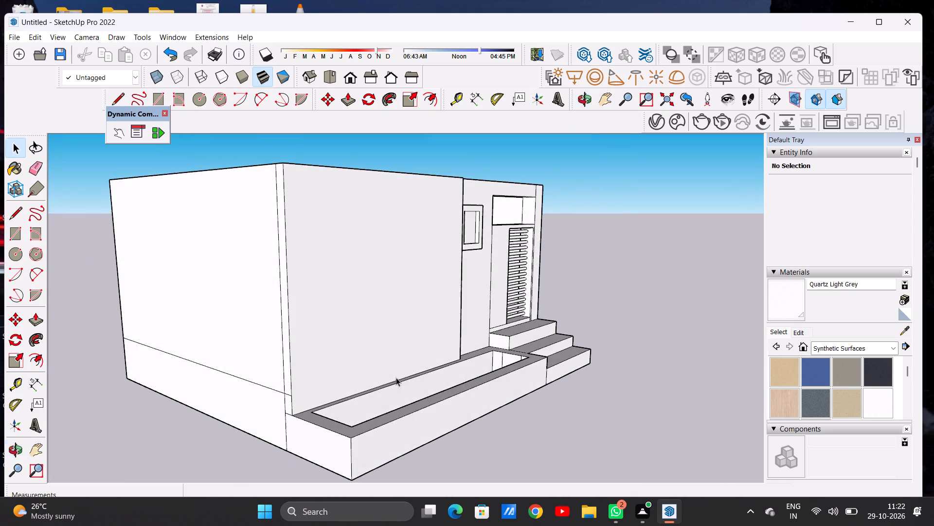
scroll(297, 400, "up", 6)
middle_click_drag(321, 407, 234, 411)
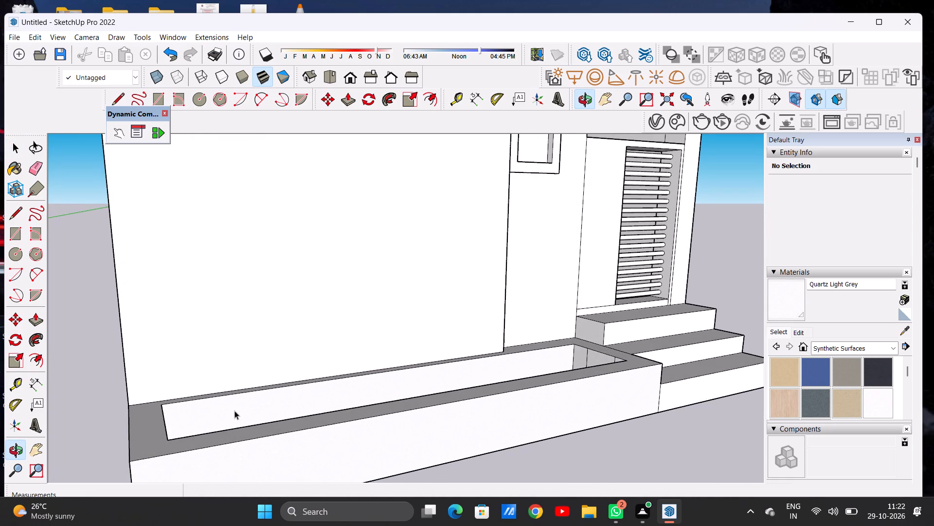
scroll(287, 411, "down", 11)
middle_click_drag(326, 396, 209, 401)
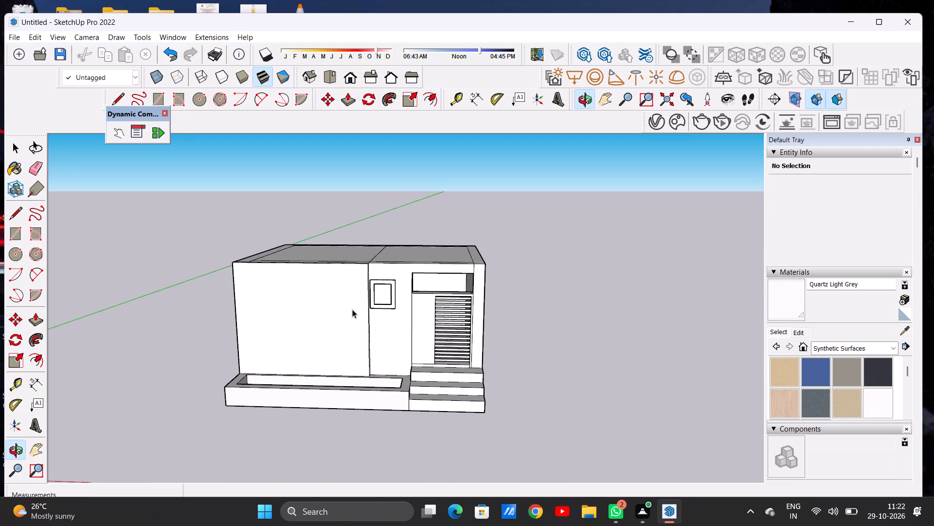
scroll(365, 383, "up", 3)
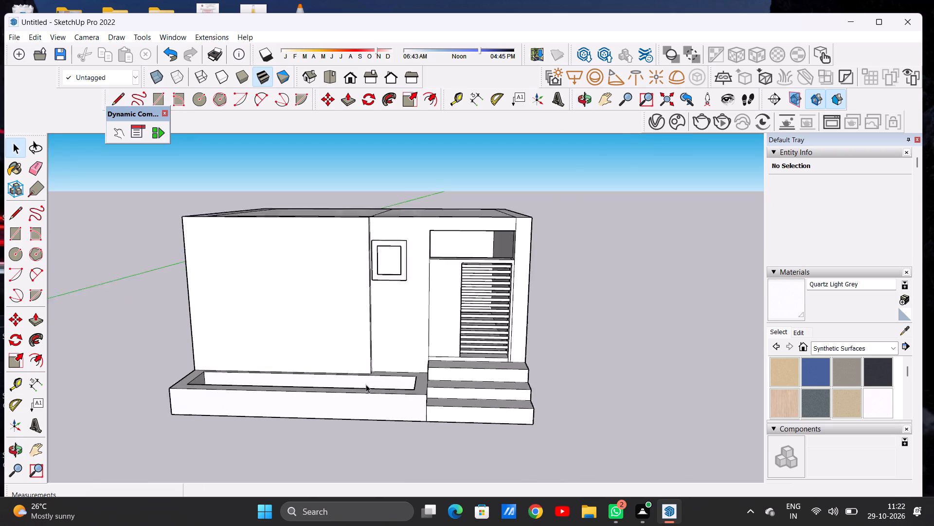
scroll(366, 384, "up", 4)
middle_click_drag(313, 358, 335, 439)
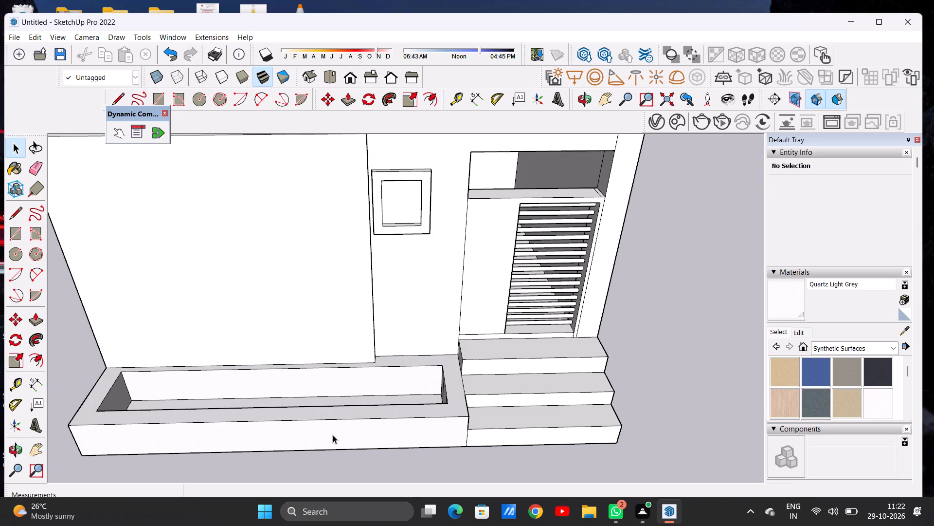
scroll(385, 398, "down", 9)
middle_click_drag(355, 391, 355, 373)
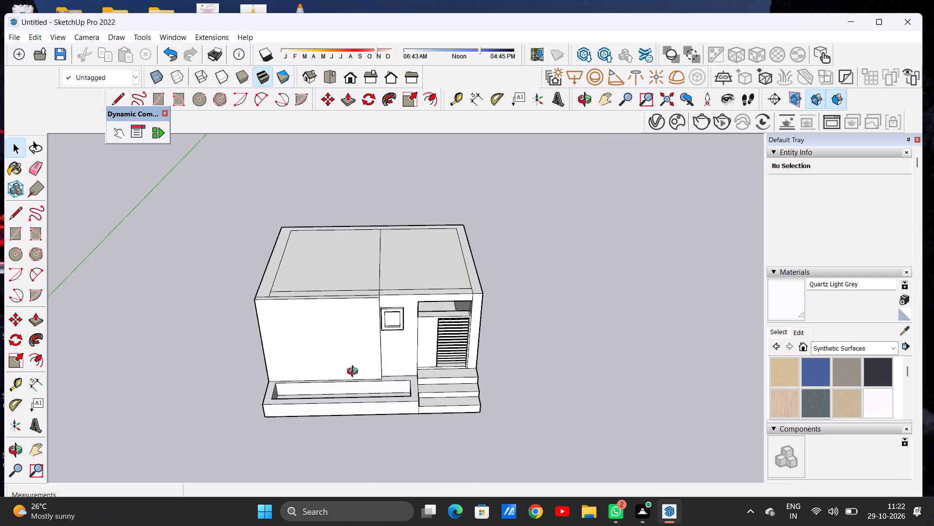
Draw a rectangle about 8' 2 3/8" by 5' 8 3/16" on the projecting wall's front face.
middle_click_drag(355, 373, 341, 279)
scroll(342, 376, "down", 3)
scroll(320, 334, "up", 6)
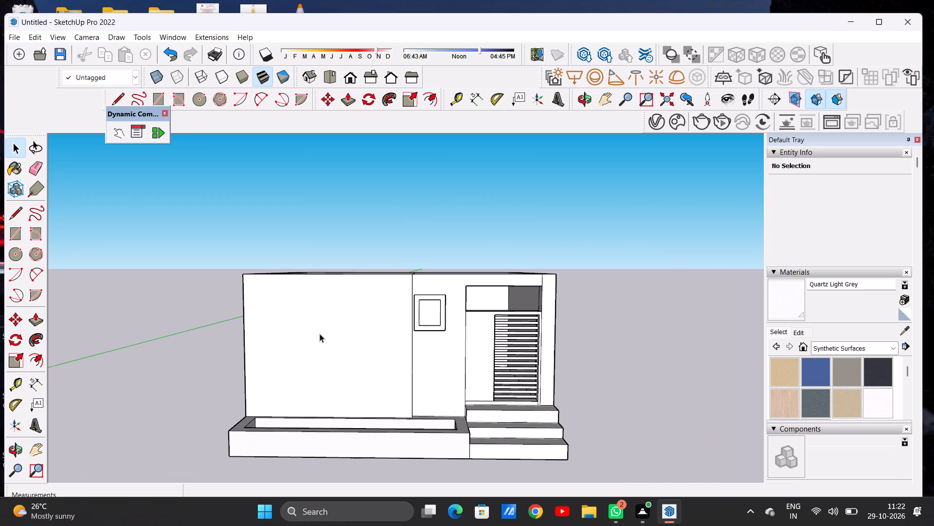
middle_click_drag(305, 323, 299, 313)
scroll(309, 320, "up", 4)
key("r")
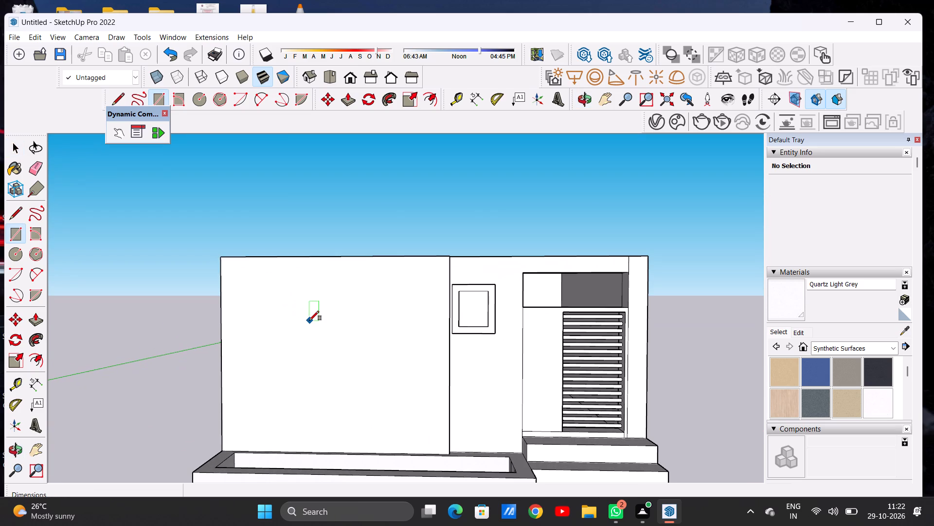
left_click(253, 292)
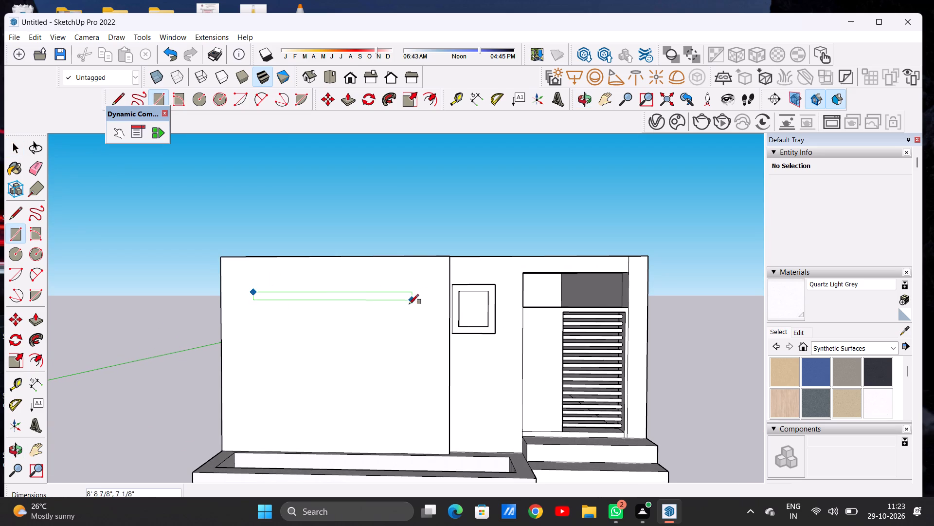
left_click(400, 395)
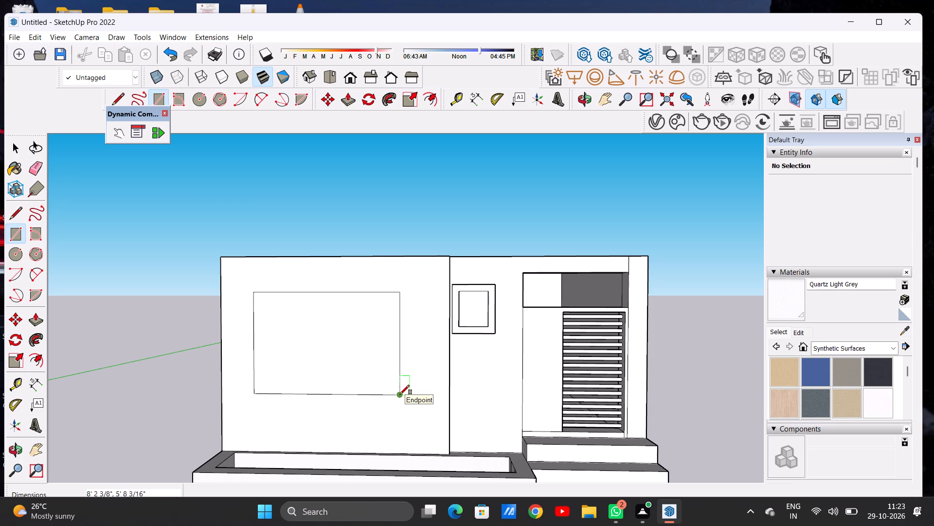
key("space")
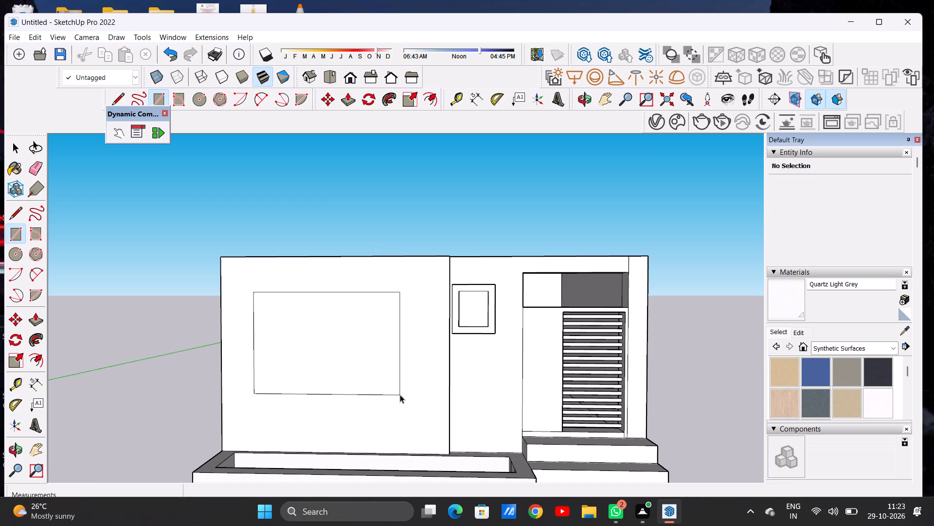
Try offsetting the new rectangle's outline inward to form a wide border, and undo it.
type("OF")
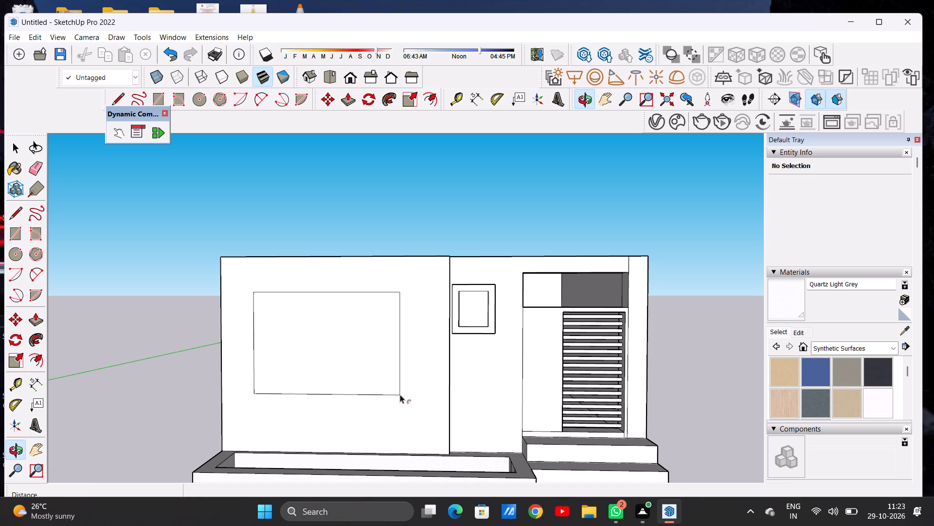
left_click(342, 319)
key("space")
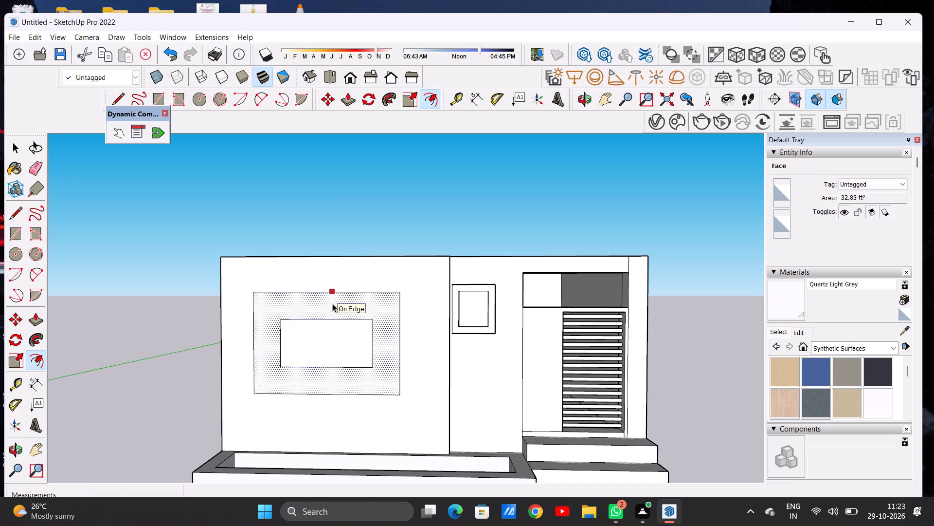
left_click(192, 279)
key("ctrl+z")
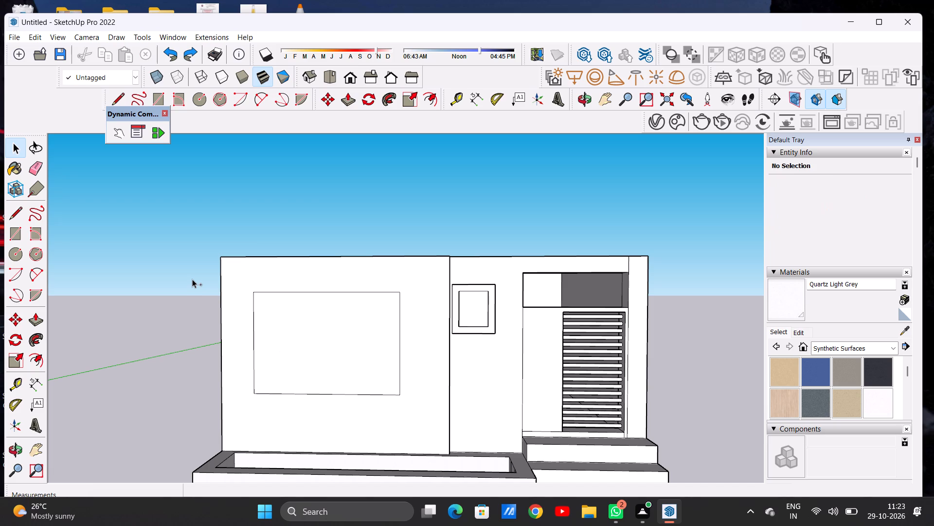
Offset the rectangle's outline on the projecting wall inward by about 3 7/8".
scroll(331, 334, "up", 2)
key("o")
key("f")
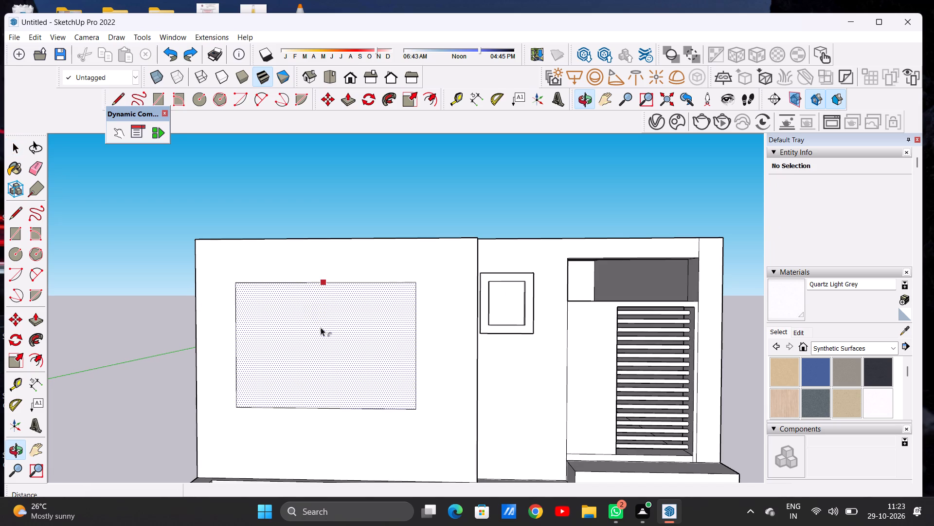
left_click(297, 299)
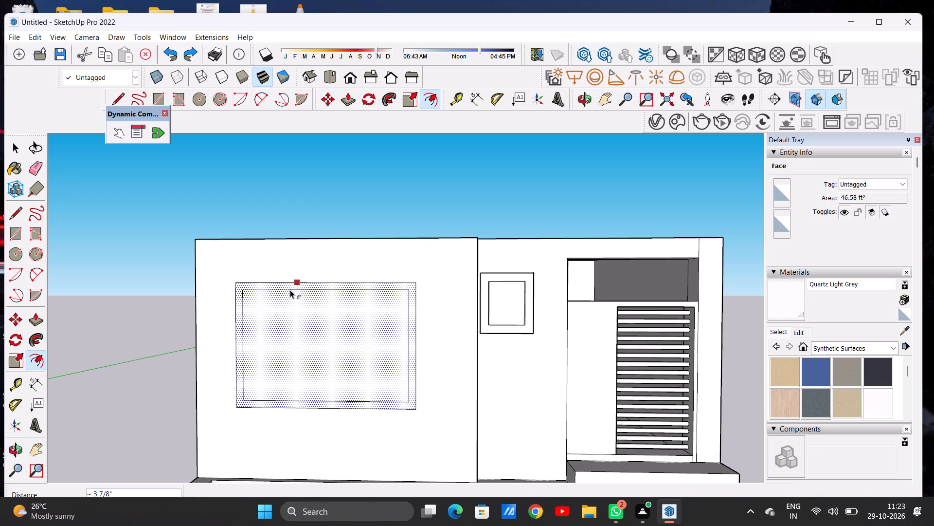
key("space")
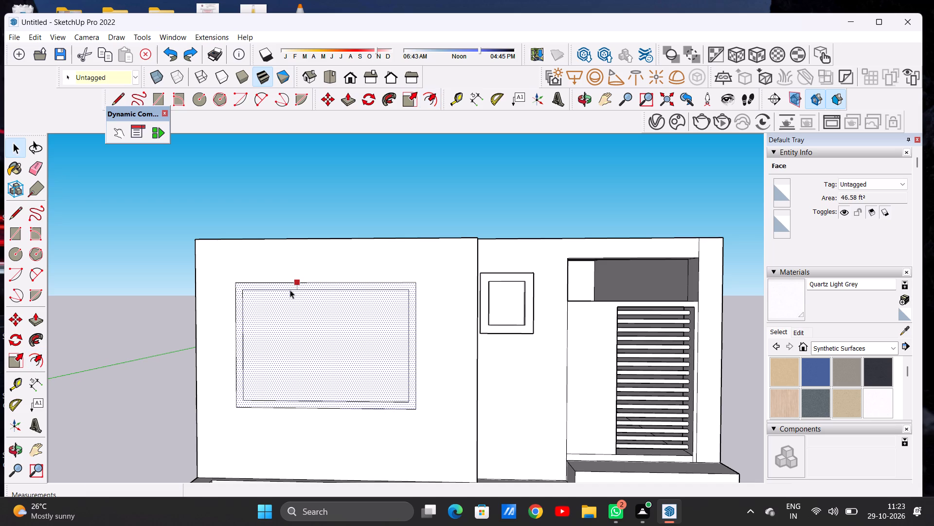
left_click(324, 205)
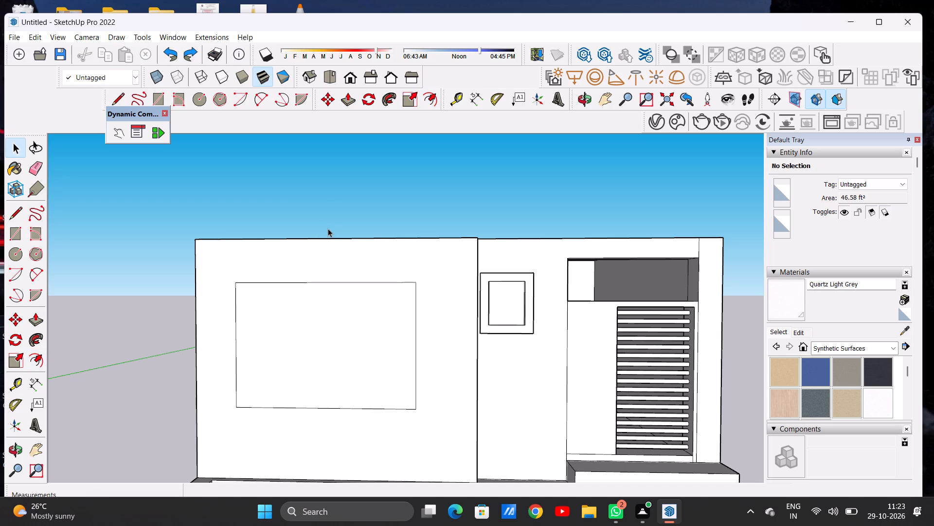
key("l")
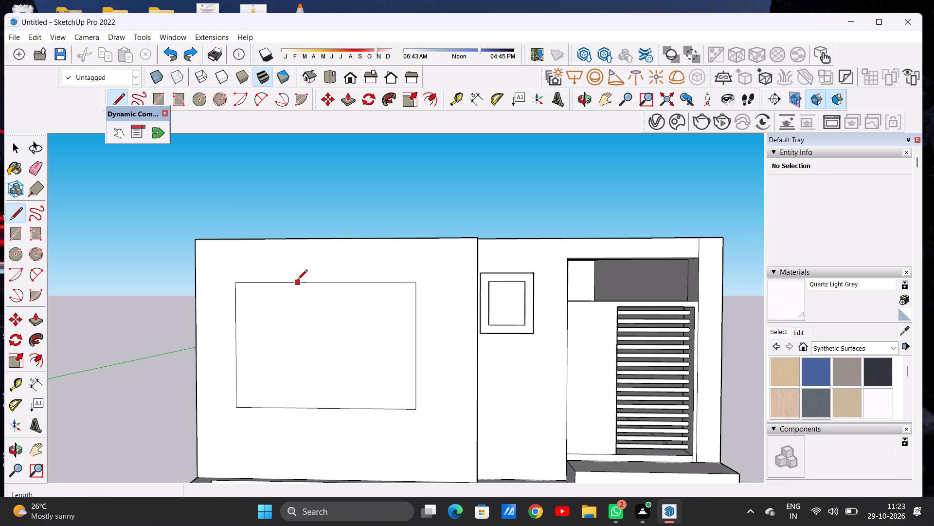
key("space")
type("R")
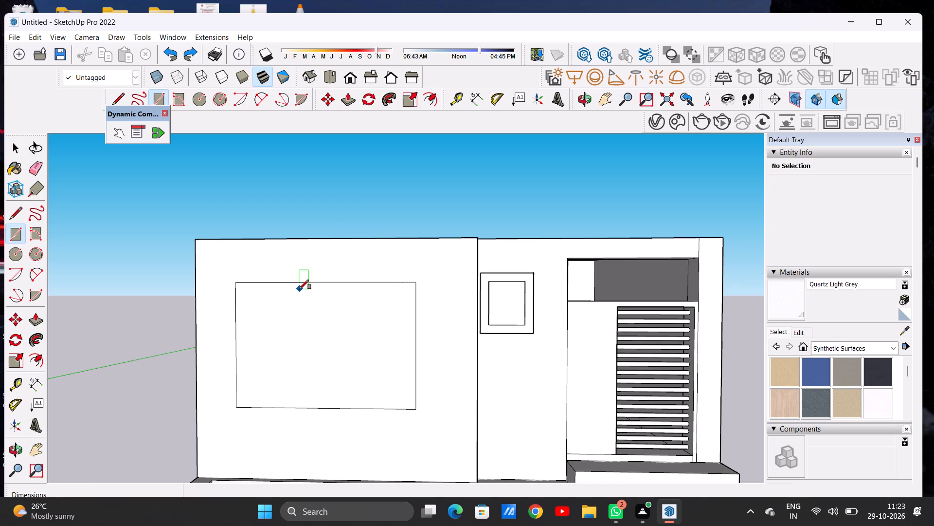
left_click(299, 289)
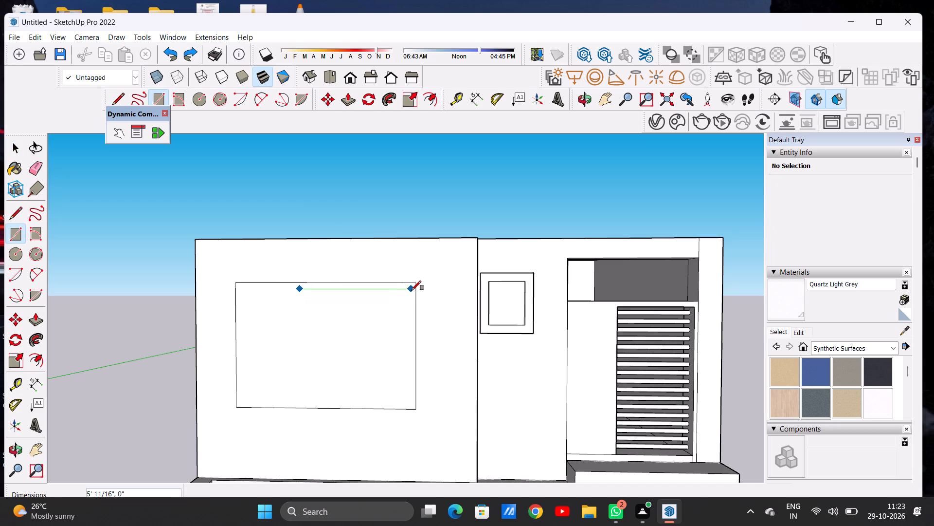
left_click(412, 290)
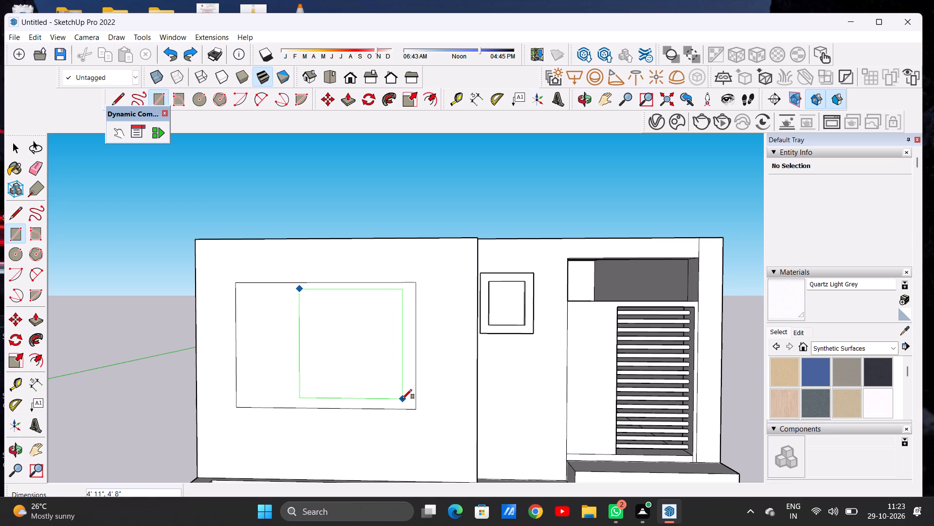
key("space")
Draw a smaller rectangle inside the large window rectangle on the projecting wall's front face.
key("r")
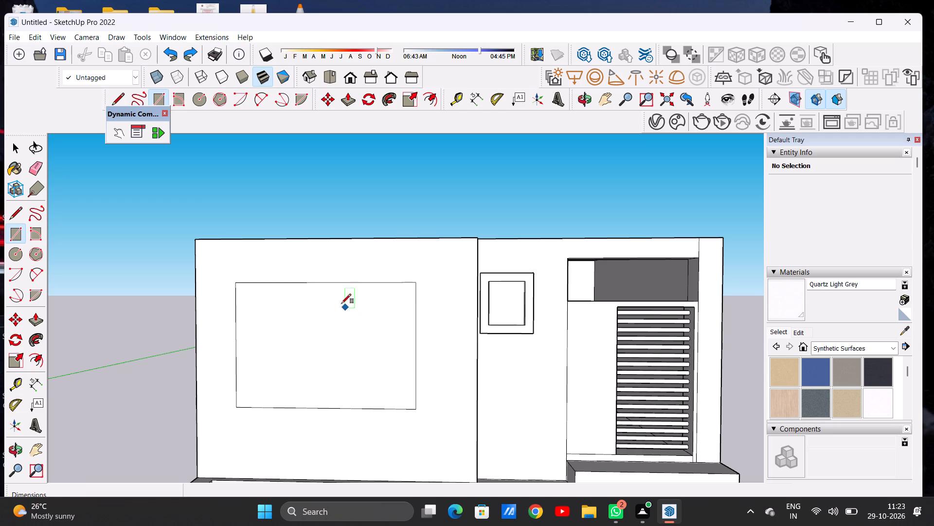
left_click(313, 301)
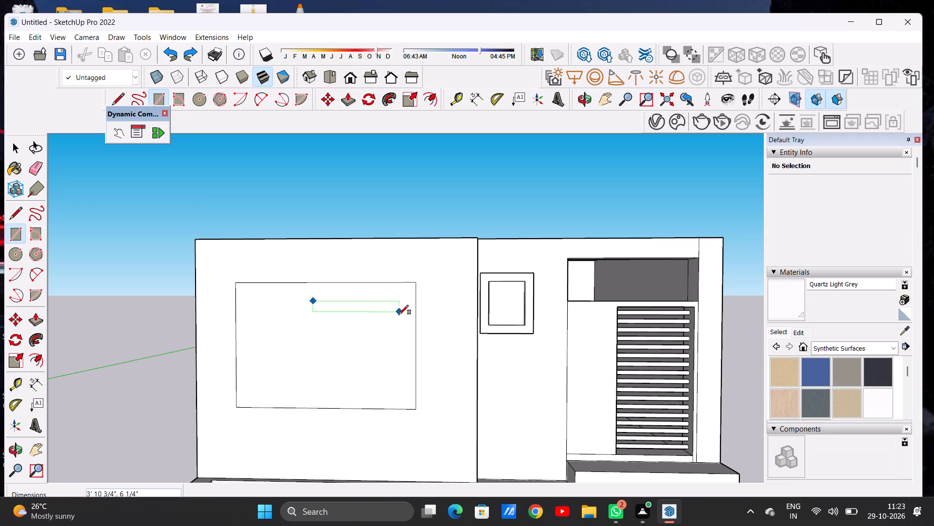
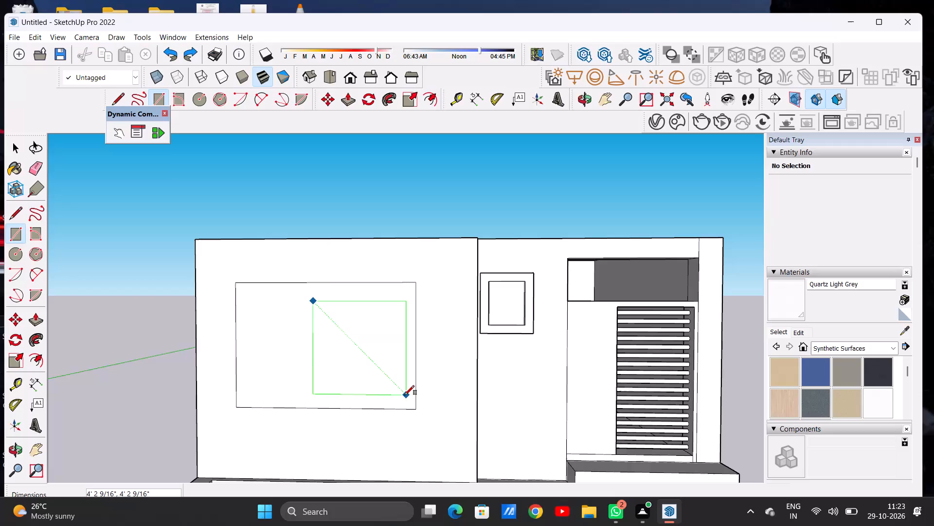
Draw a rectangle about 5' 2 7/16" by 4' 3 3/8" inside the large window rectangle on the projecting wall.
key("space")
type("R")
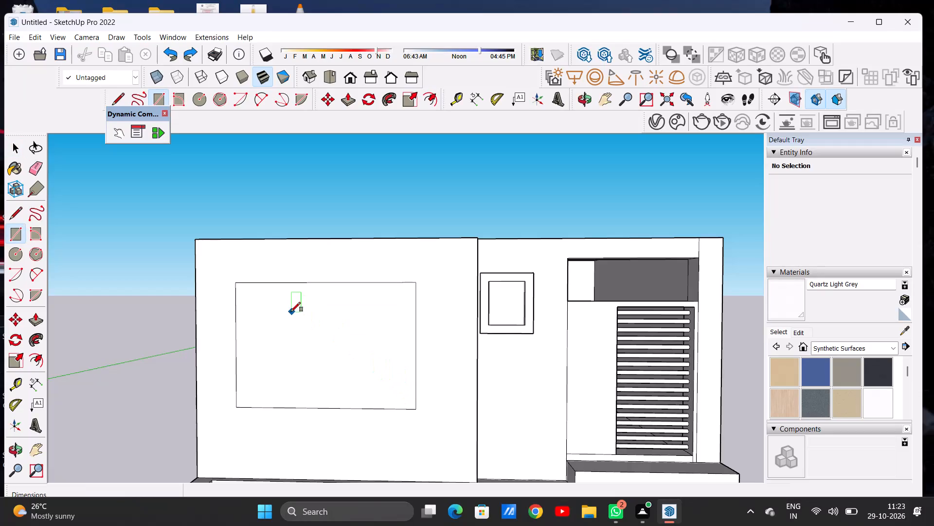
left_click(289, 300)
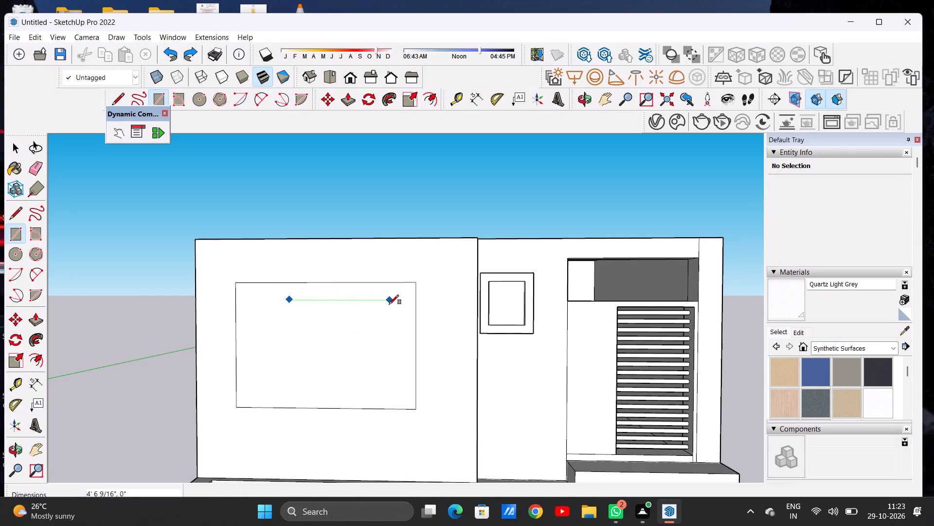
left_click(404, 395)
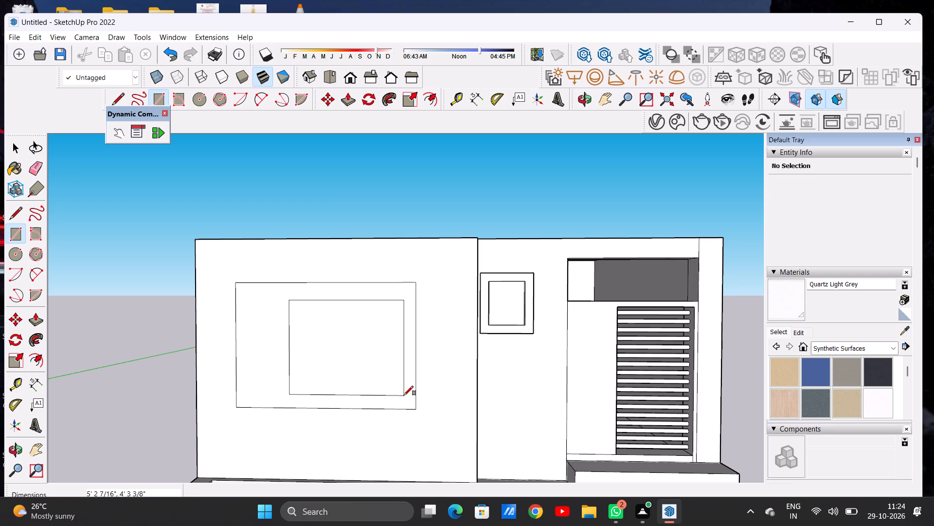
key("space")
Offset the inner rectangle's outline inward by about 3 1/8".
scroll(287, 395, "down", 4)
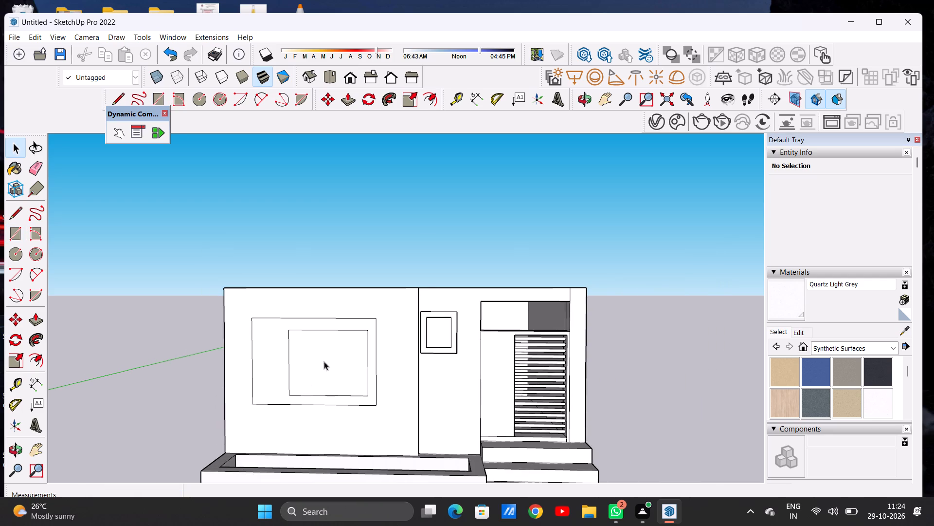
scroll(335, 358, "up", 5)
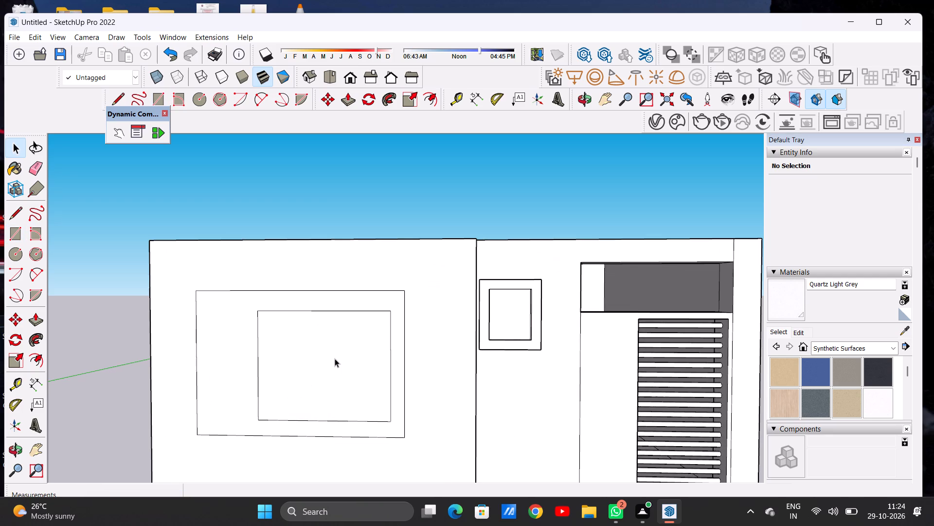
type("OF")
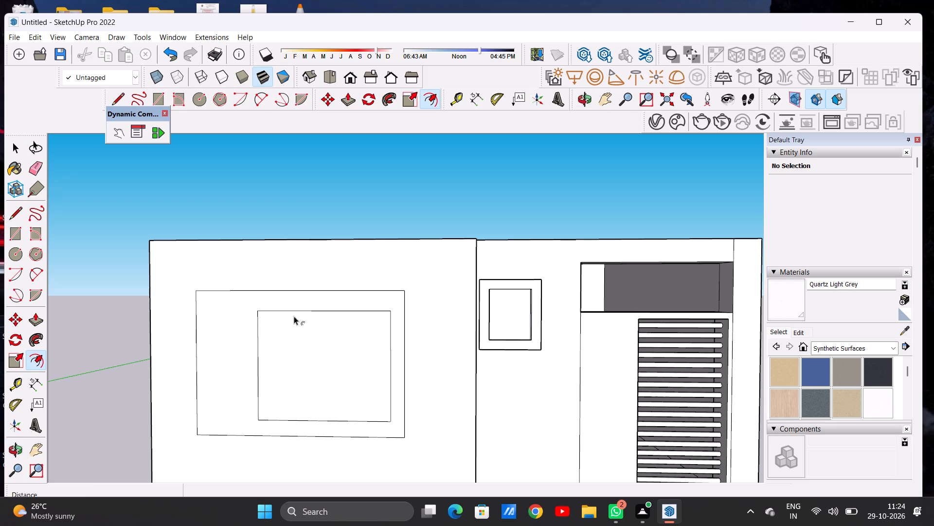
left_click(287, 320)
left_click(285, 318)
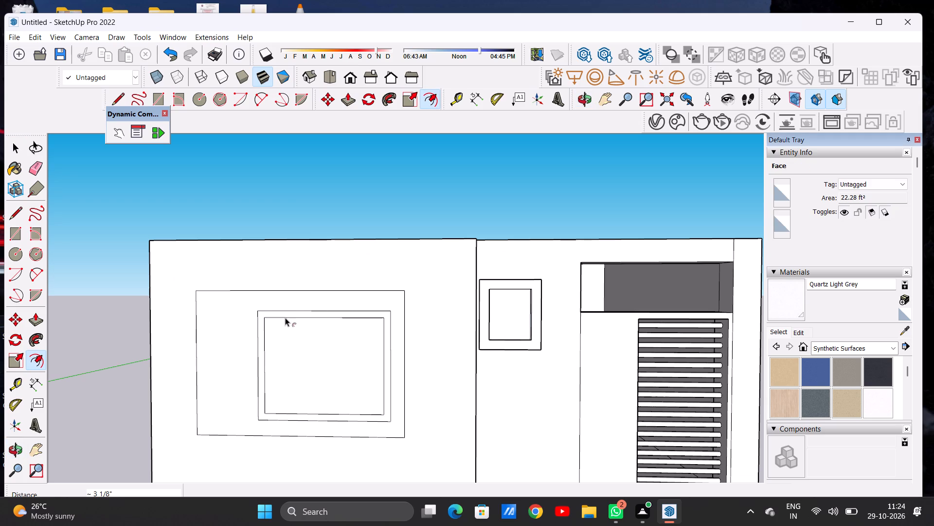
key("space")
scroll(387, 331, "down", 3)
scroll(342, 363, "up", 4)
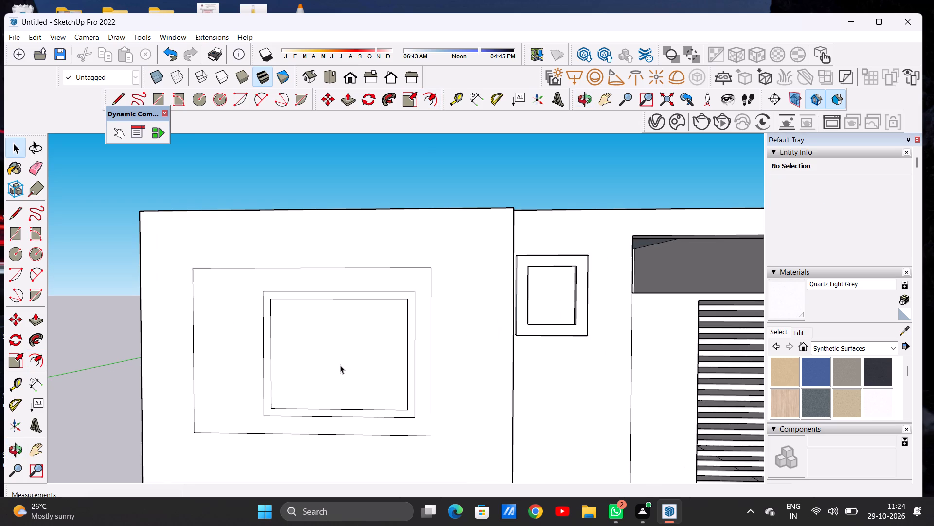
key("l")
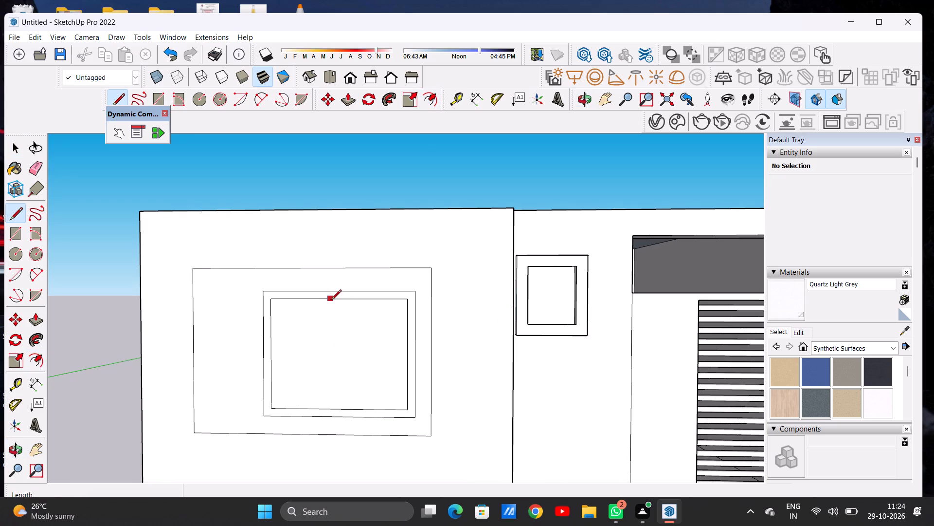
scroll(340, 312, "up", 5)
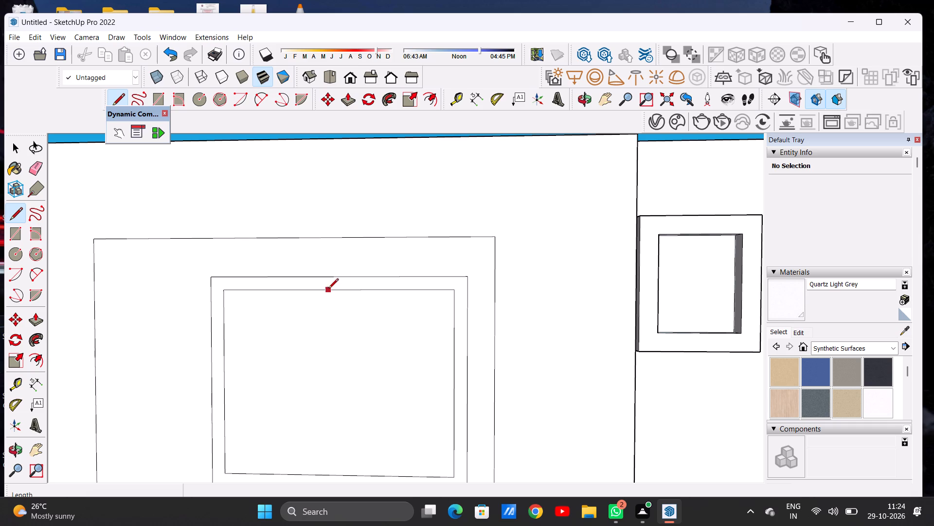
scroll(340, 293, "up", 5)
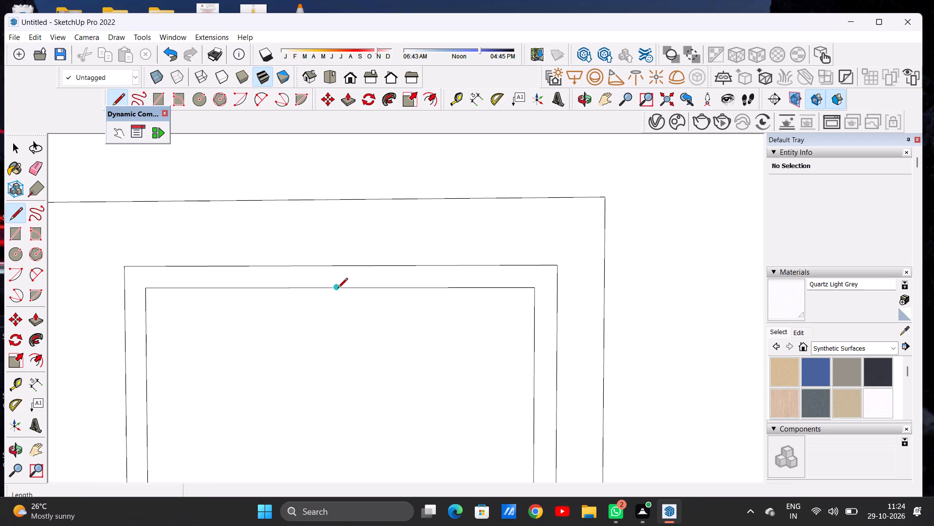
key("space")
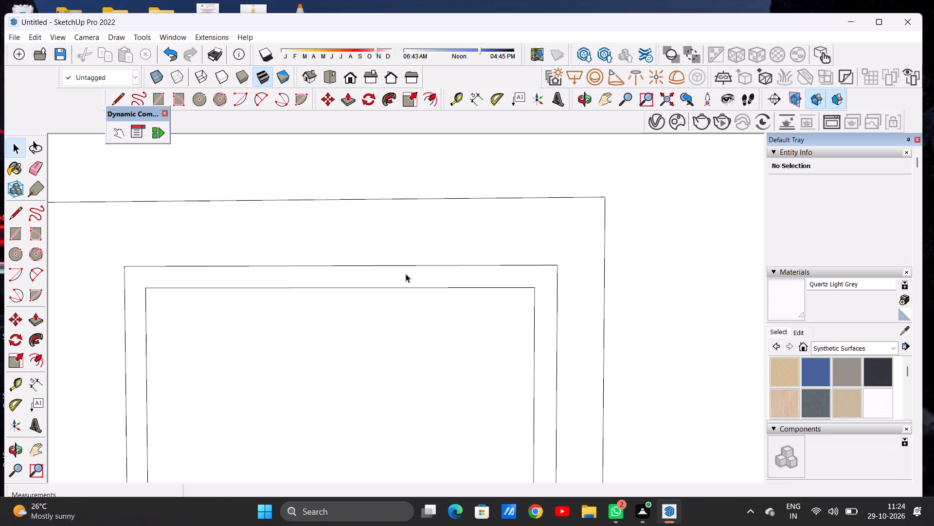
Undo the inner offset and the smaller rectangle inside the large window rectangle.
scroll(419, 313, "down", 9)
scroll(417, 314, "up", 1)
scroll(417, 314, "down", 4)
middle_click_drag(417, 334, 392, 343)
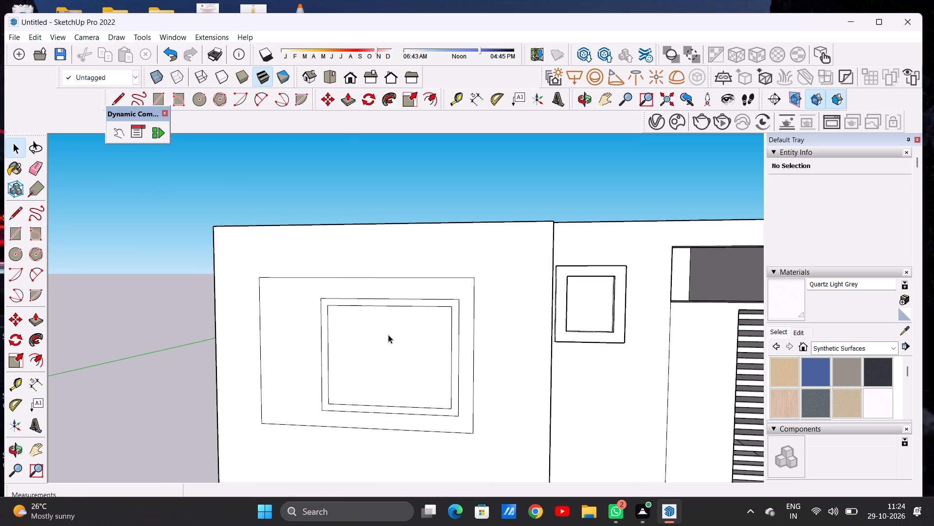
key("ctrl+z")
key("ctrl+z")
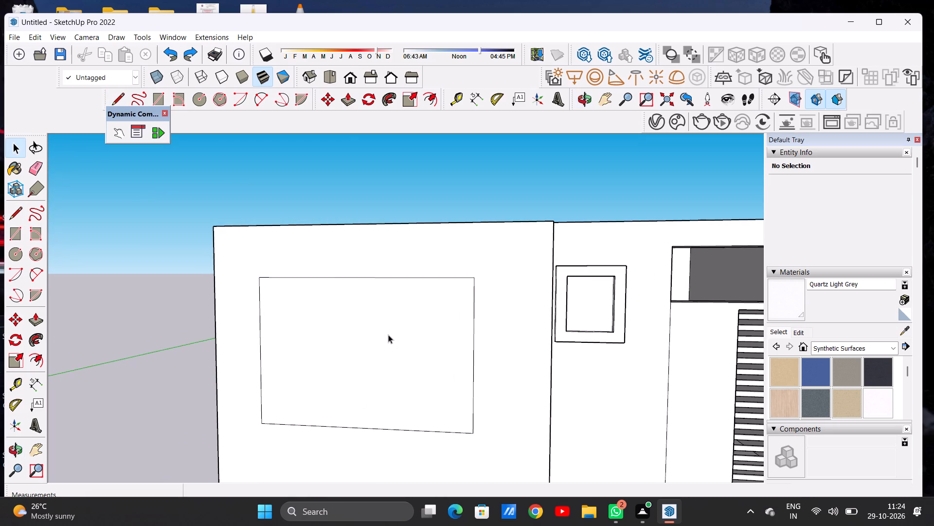
Push/Pull the large window rectangle outward about 4 3/8" from the projecting wall's front face.
scroll(429, 375, "down", 1)
scroll(430, 373, "up", 1)
scroll(432, 370, "down", 1)
middle_click_drag(431, 355, 390, 386)
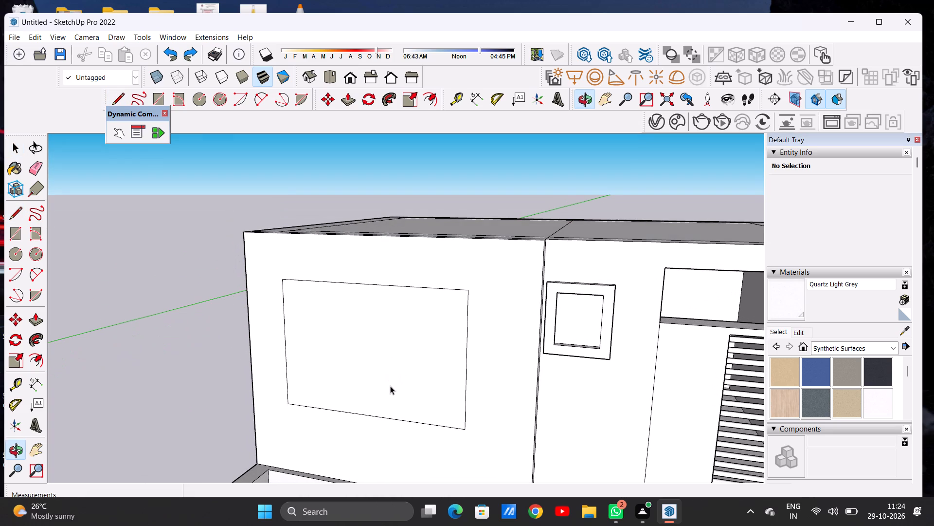
key("p")
scroll(463, 301, "up", 8)
left_click(462, 294)
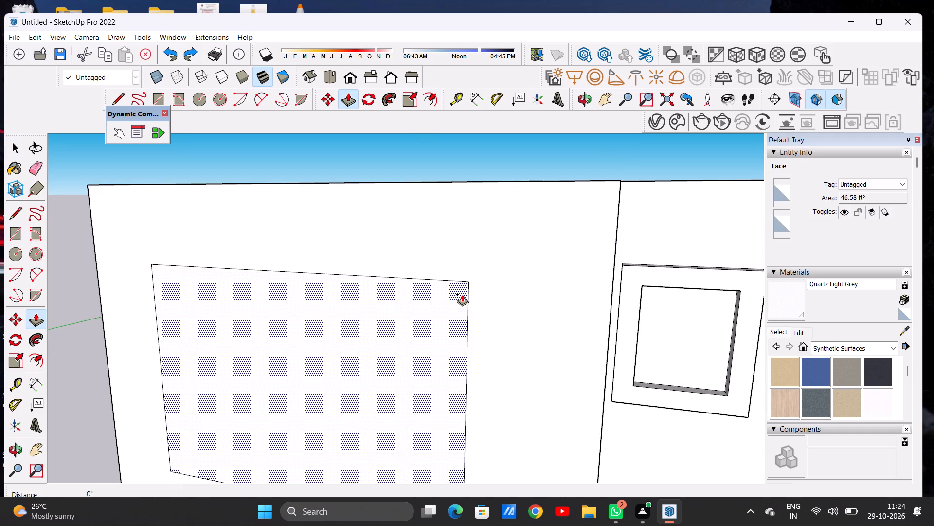
middle_click_drag(453, 300, 367, 315)
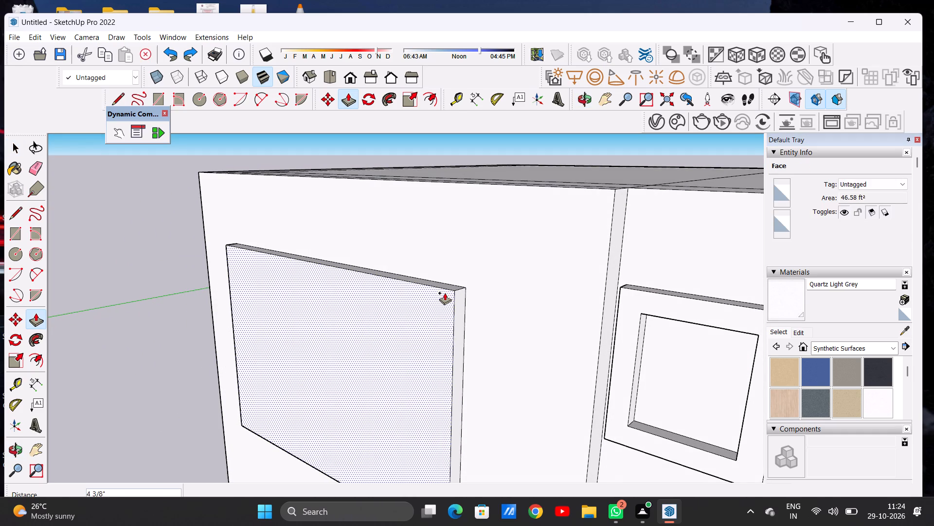
left_click(445, 293)
key("space")
Draw a rectangle about 5' 1 1/2" by 4' 4 7/8" on the raised panel's front face, nearer its doorway-side edge.
scroll(459, 306, "down", 9)
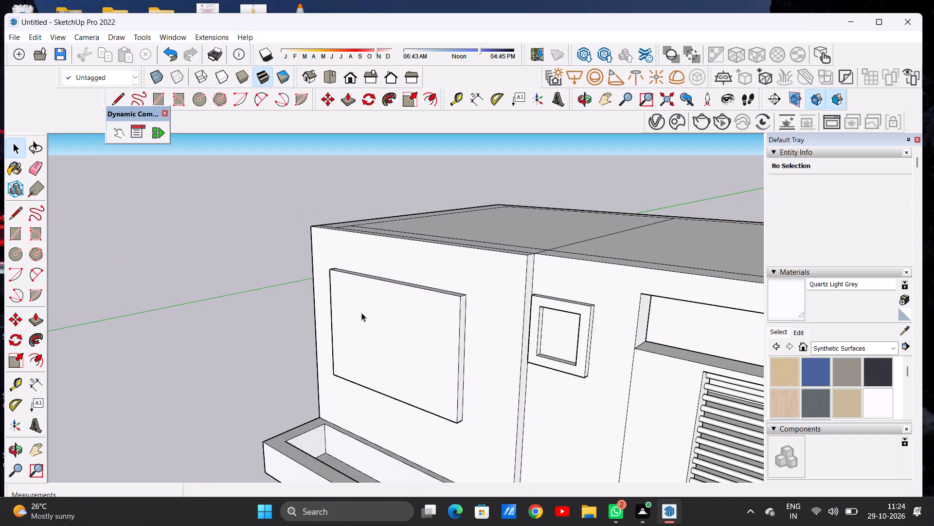
middle_click_drag(363, 315, 492, 289)
scroll(485, 304, "down", 7)
middle_click_drag(413, 364, 431, 334)
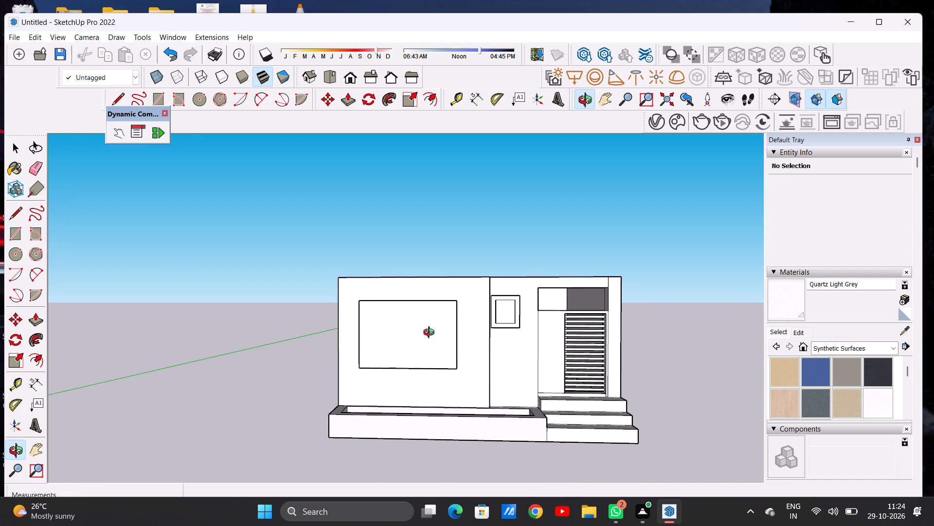
middle_click_drag(431, 334, 423, 347)
scroll(425, 327, "up", 2)
scroll(425, 327, "down", 1)
scroll(425, 327, "up", 2)
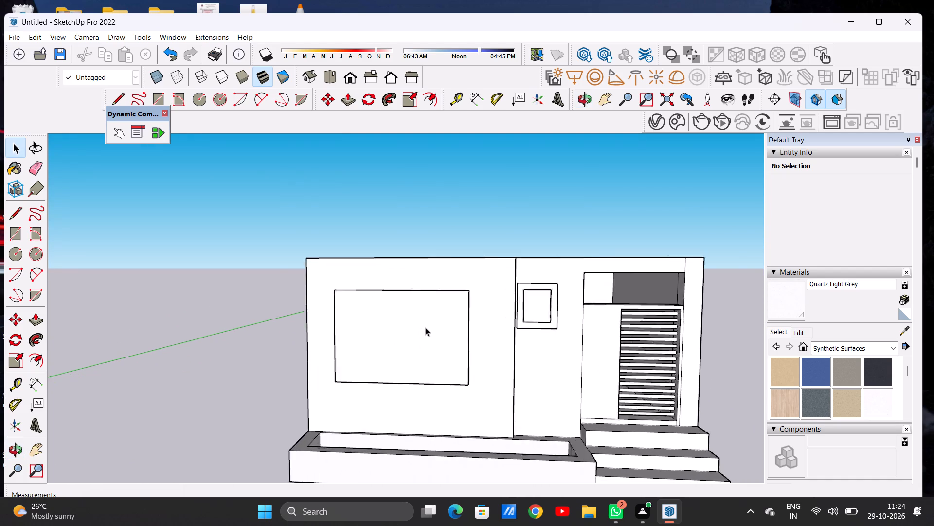
scroll(425, 327, "up", 3)
key("r")
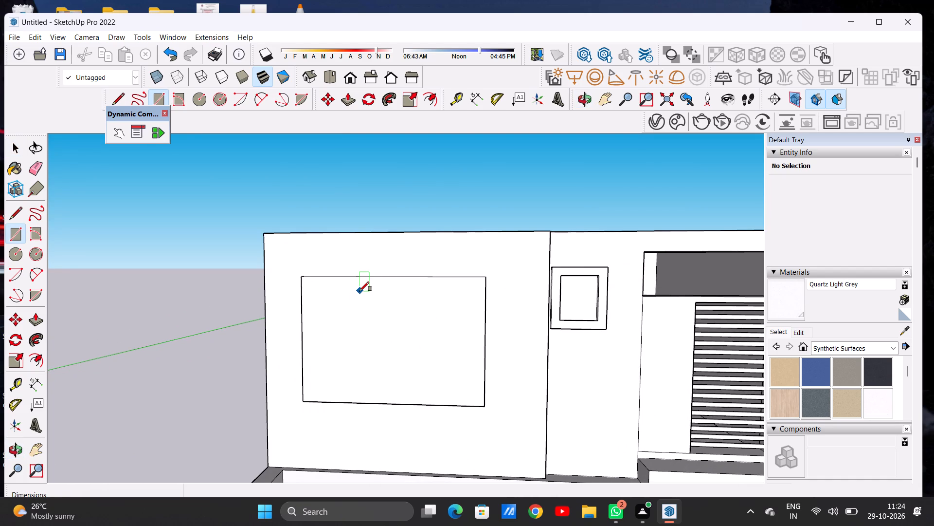
left_click(358, 291)
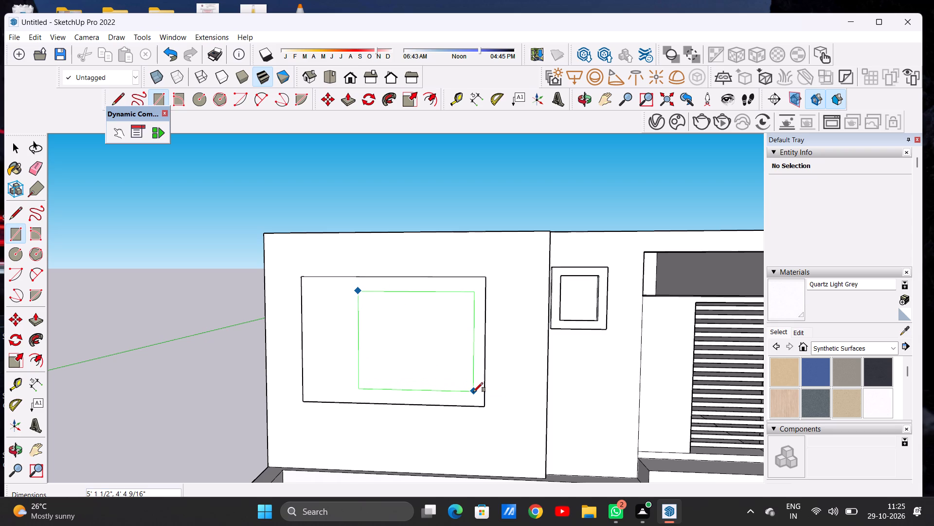
left_click(473, 392)
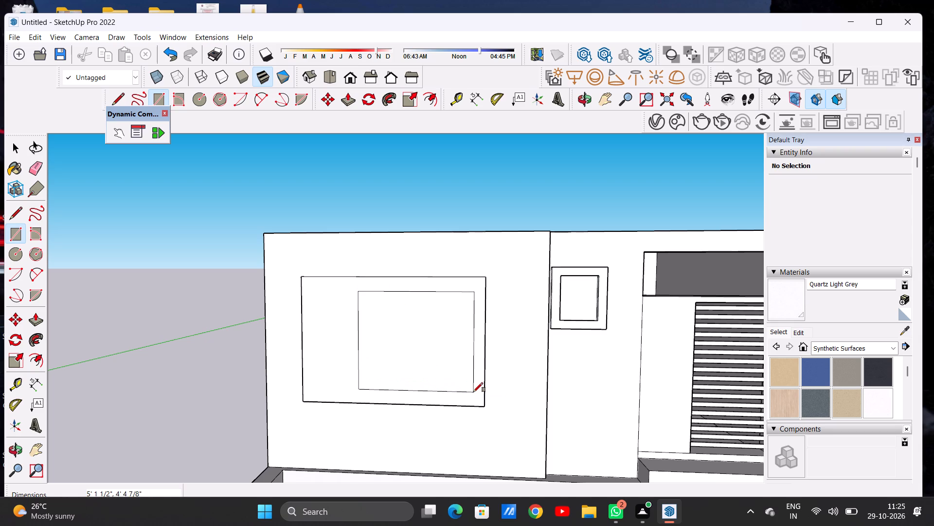
key("space")
Offset the outline of the rectangle on the raised panel inward by about 2 5/8" to form a window frame.
scroll(447, 308, "up", 2)
type("OF")
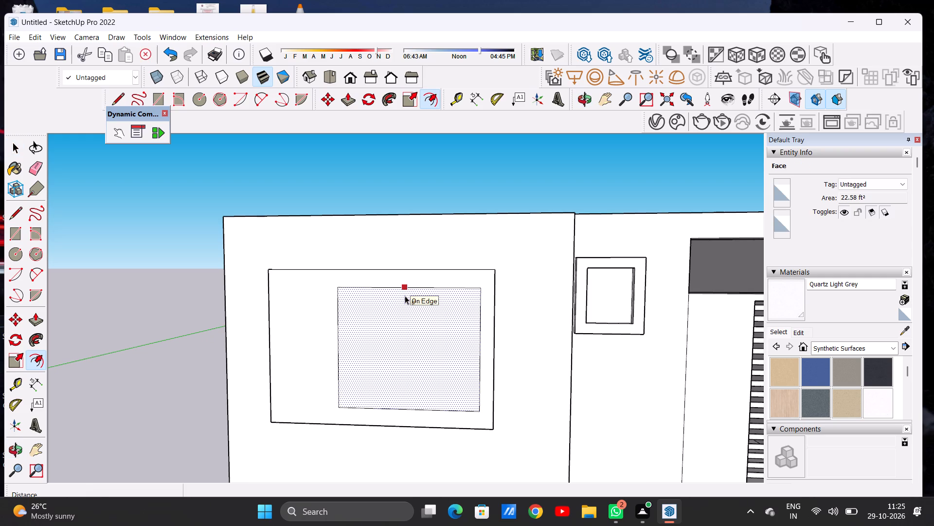
left_click(405, 296)
left_click(404, 294)
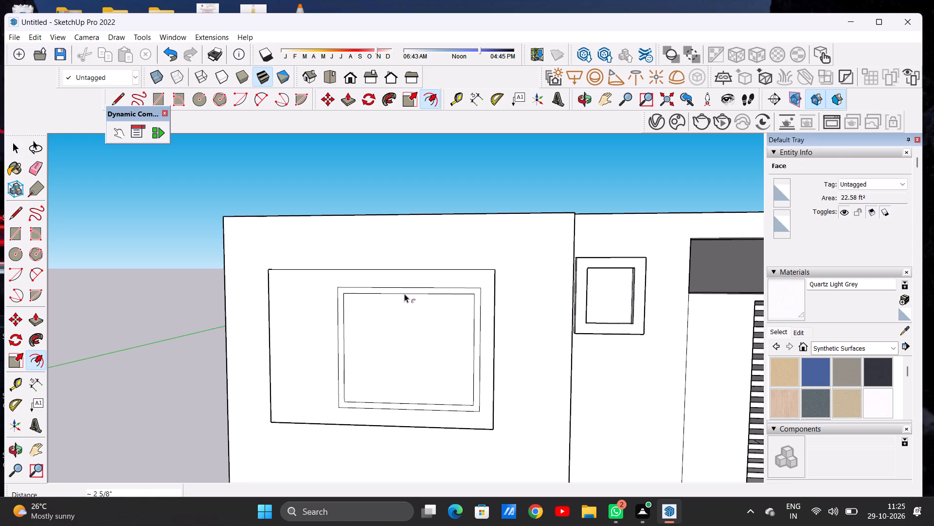
key("space")
Draw two closely spaced vertical lines about 3' 11 11/16" long across the middle of the window opening to form a mullion.
type("L")
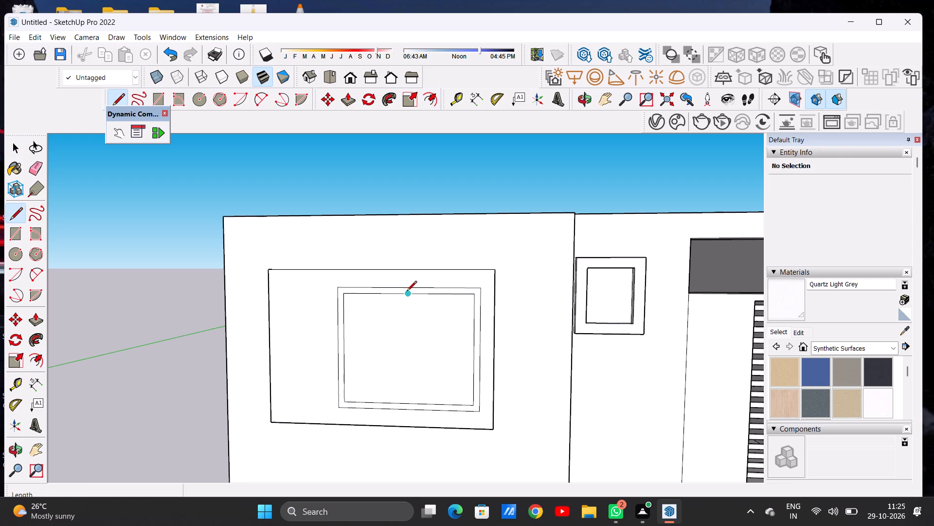
scroll(407, 292, "up", 2)
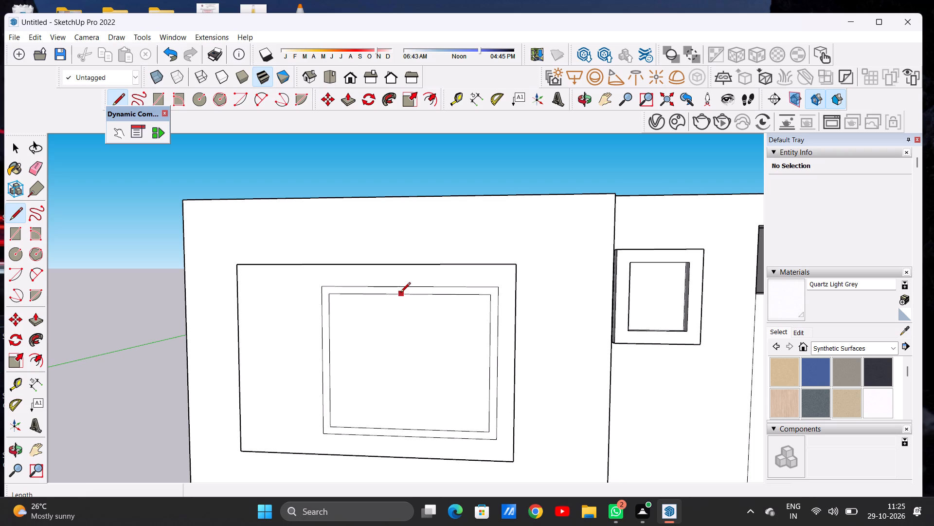
left_click(401, 292)
left_click(404, 428)
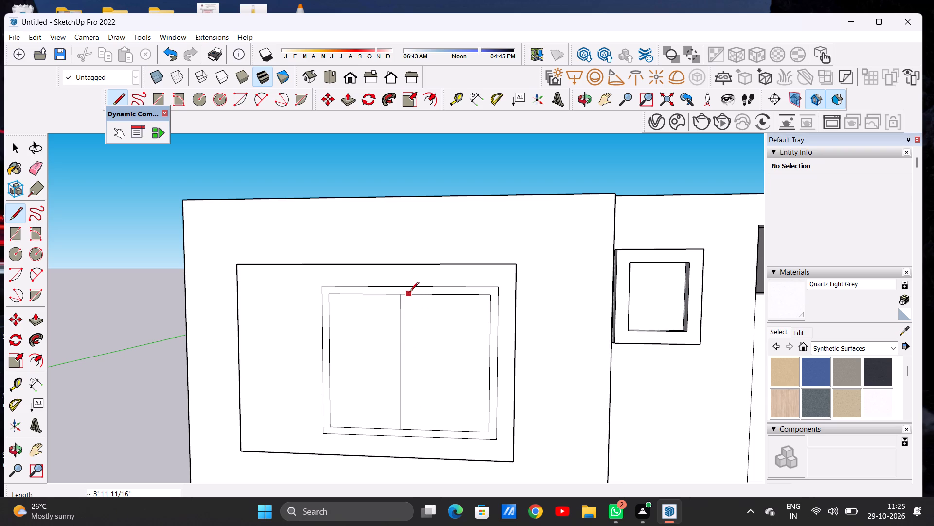
left_click(409, 293)
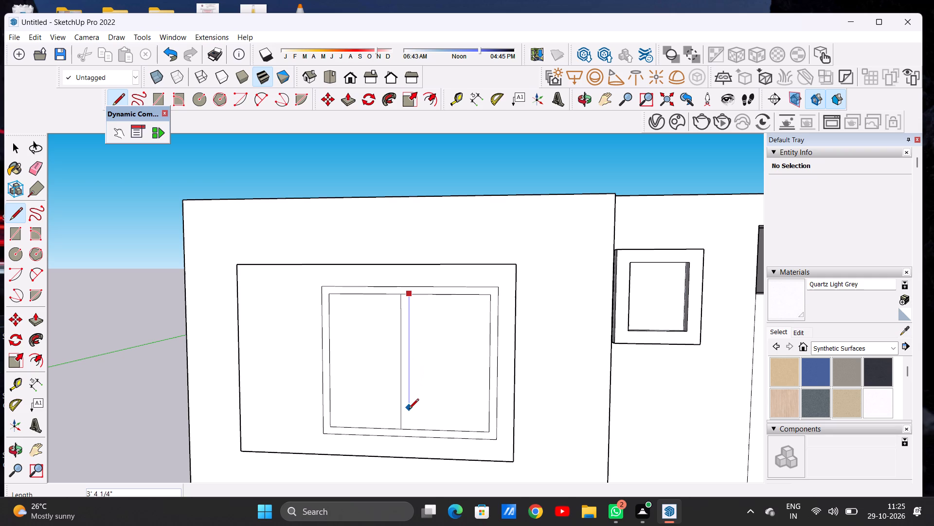
left_click(412, 426)
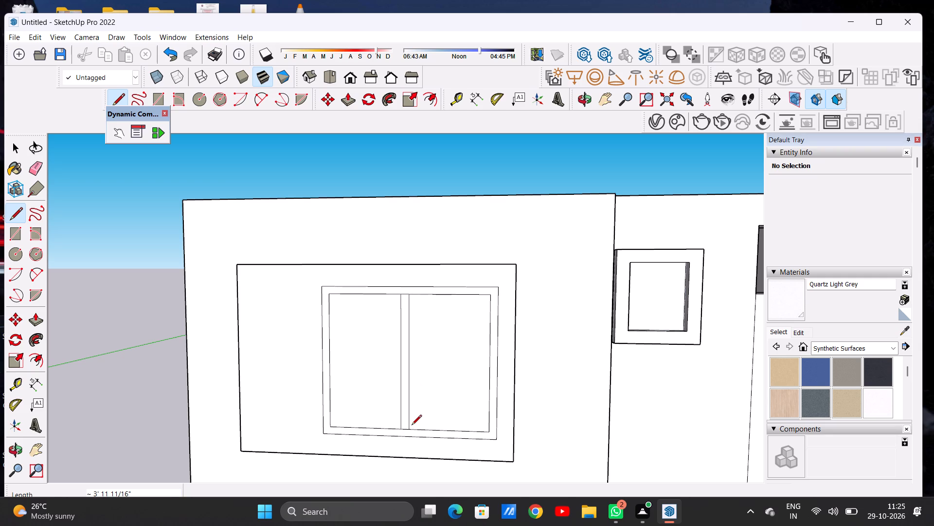
key("space")
Move the narrow mullion strip about 2 1/8" horizontally toward the doorway side of the window.
scroll(447, 400, "down", 6)
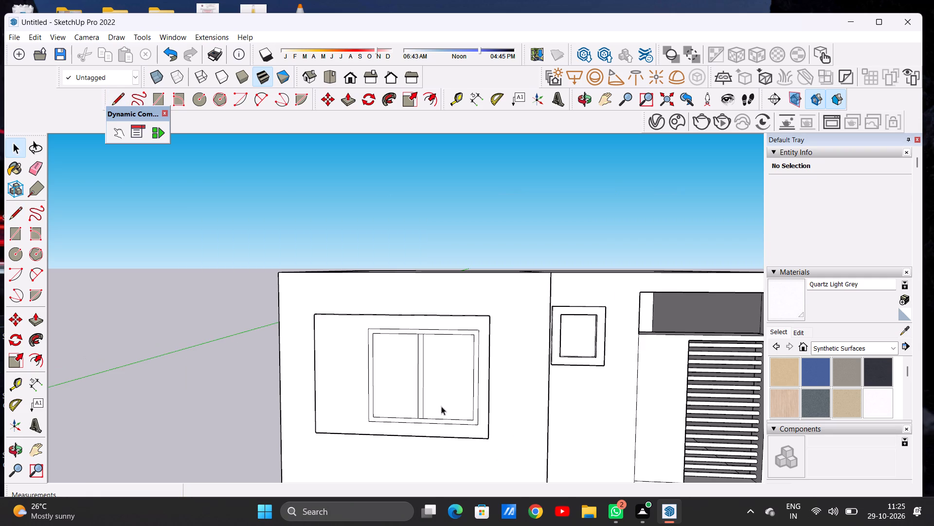
scroll(440, 413, "up", 8)
double_click(400, 412)
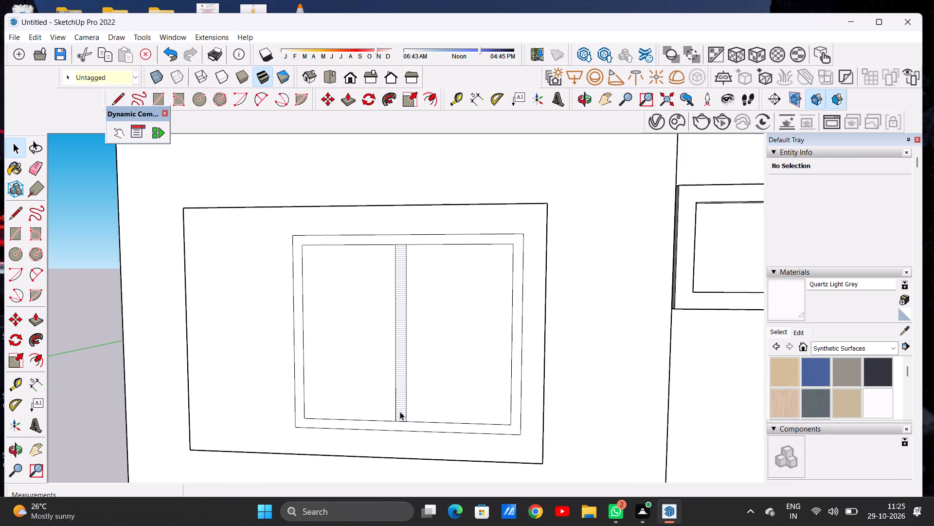
key("m")
left_click(407, 420)
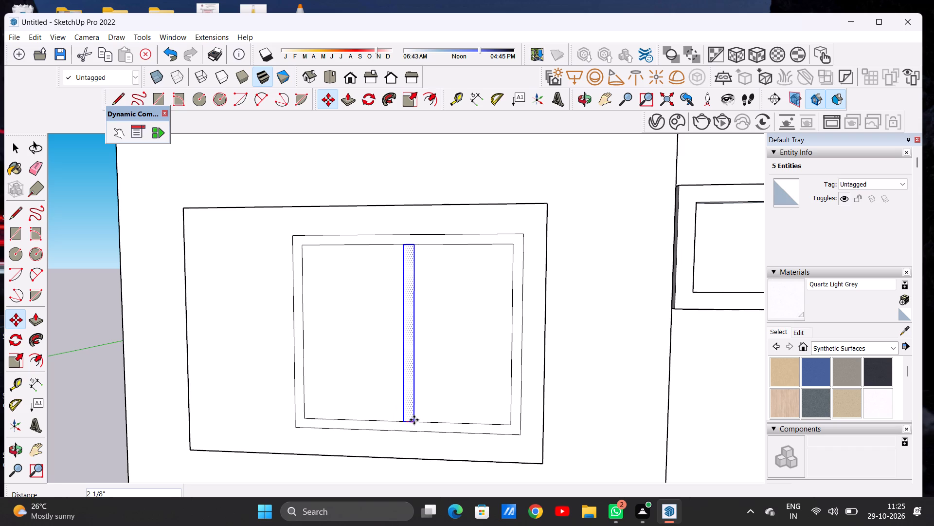
left_click(414, 420)
key("space")
scroll(420, 393, "down", 1)
scroll(420, 394, "up", 1)
scroll(420, 394, "down", 13)
scroll(431, 370, "up", 1)
scroll(431, 370, "down", 2)
left_click(509, 257)
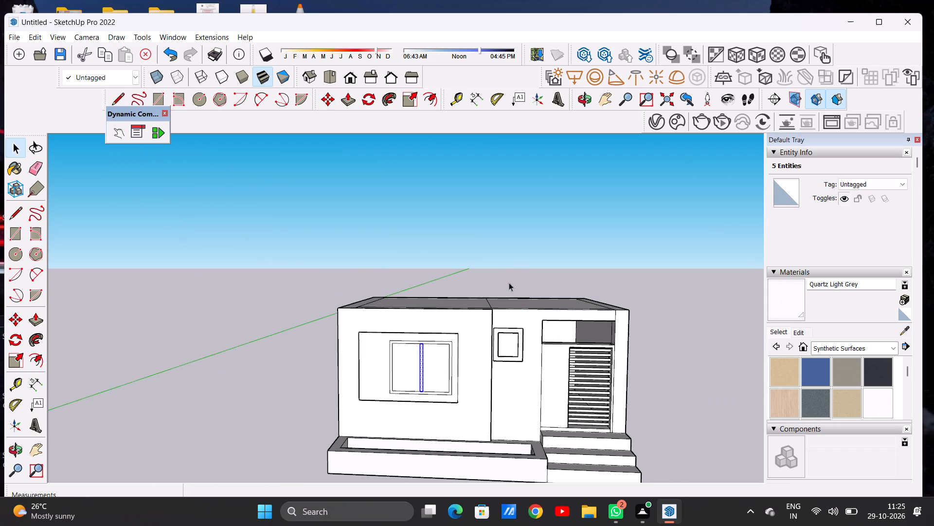
Examine the house in the front view and from raised angles, checking the window, doorway and roof.
scroll(501, 365, "down", 3)
middle_click_drag(492, 407, 474, 380)
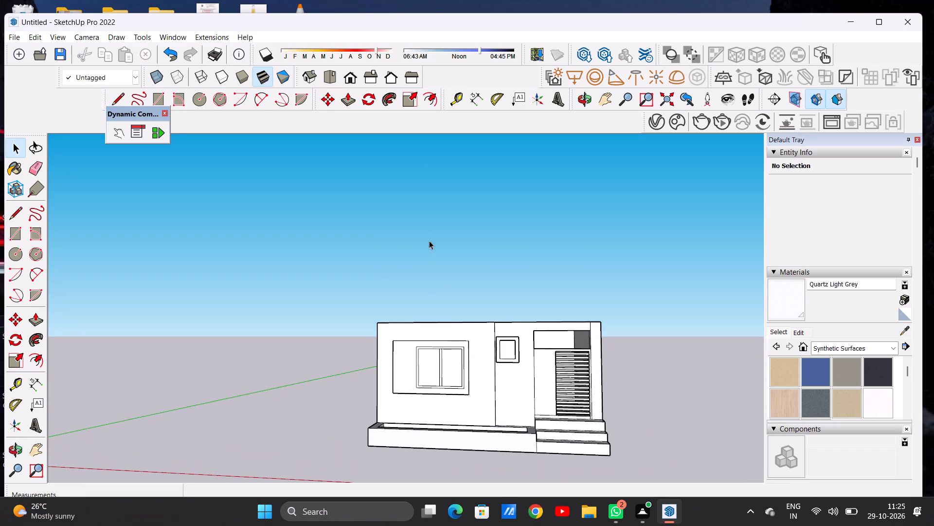
left_click(354, 78)
scroll(347, 334, "down", 3)
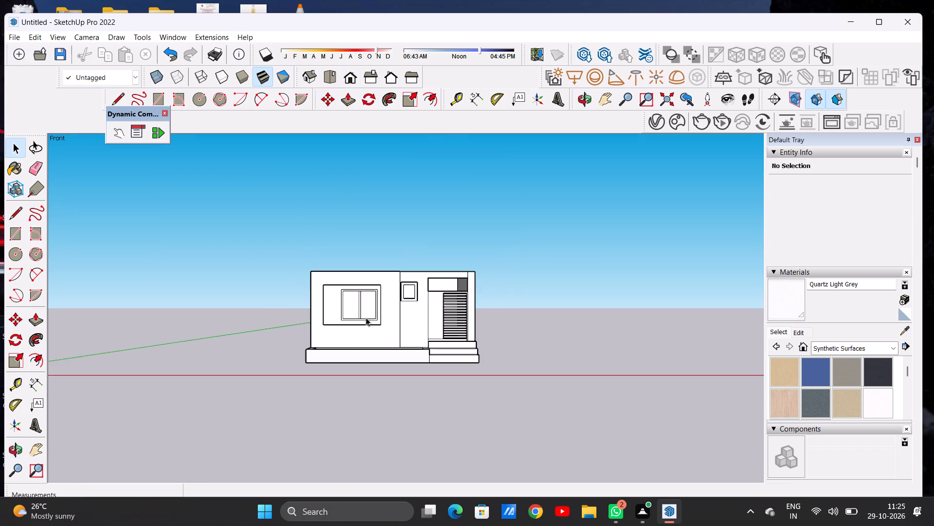
scroll(375, 300, "up", 7)
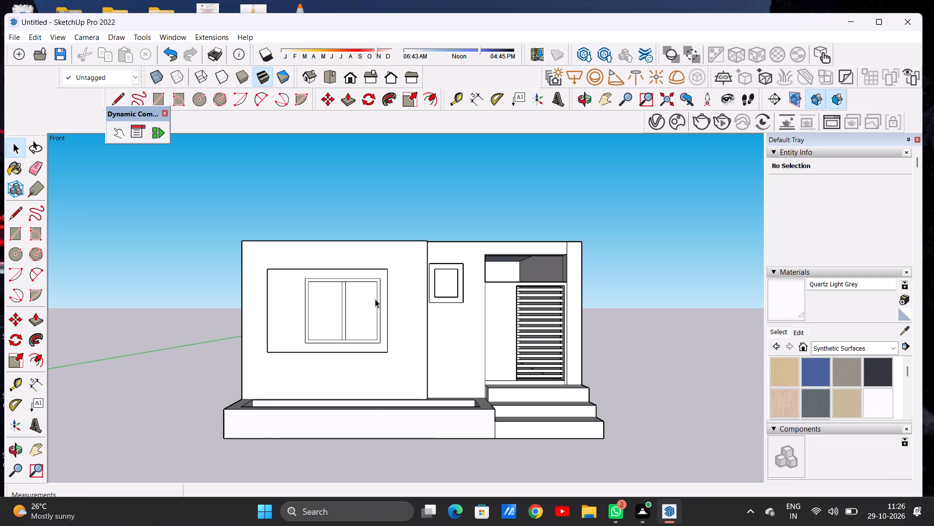
scroll(559, 301, "down", 1)
scroll(571, 317, "up", 1)
scroll(573, 323, "down", 1)
scroll(488, 375, "down", 5)
scroll(448, 414, "down", 6)
scroll(481, 393, "down", 6)
middle_click_drag(485, 403, 449, 386)
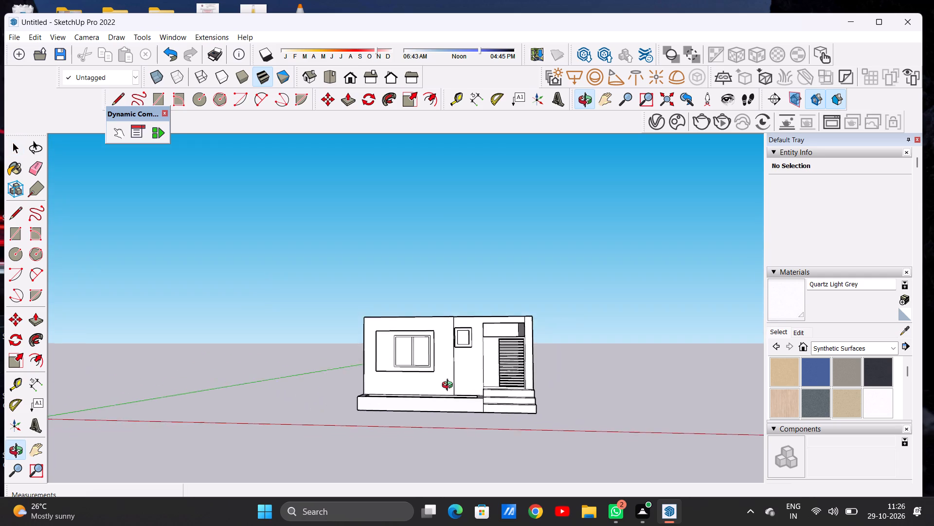
middle_click_drag(449, 386, 454, 418)
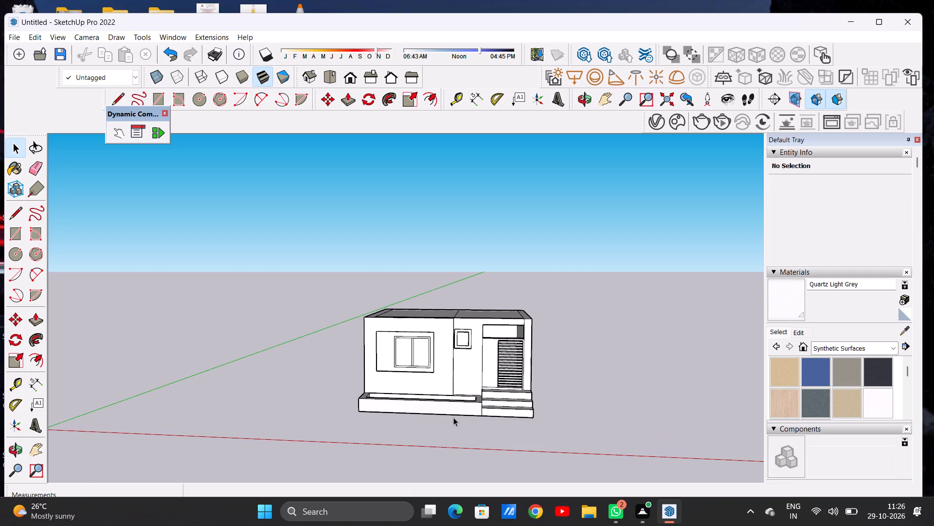
scroll(443, 321, "up", 6)
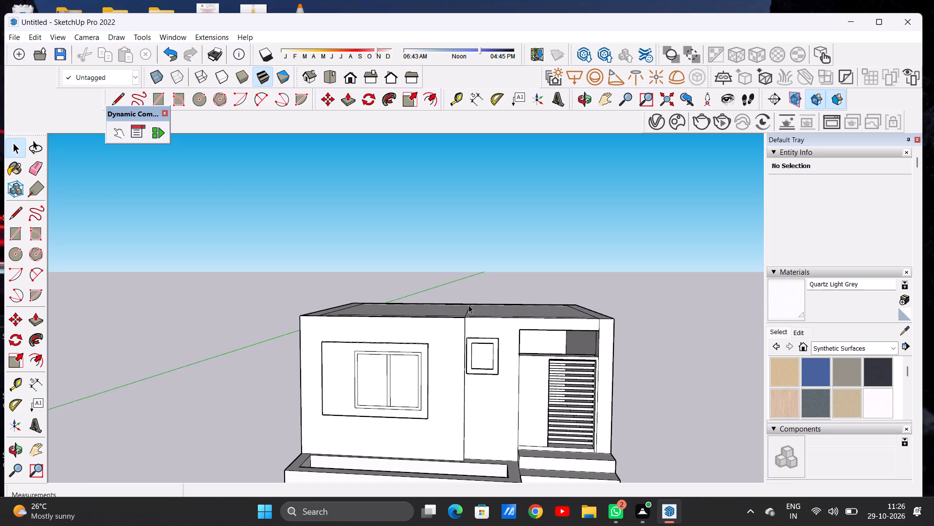
middle_click_drag(468, 305, 461, 407)
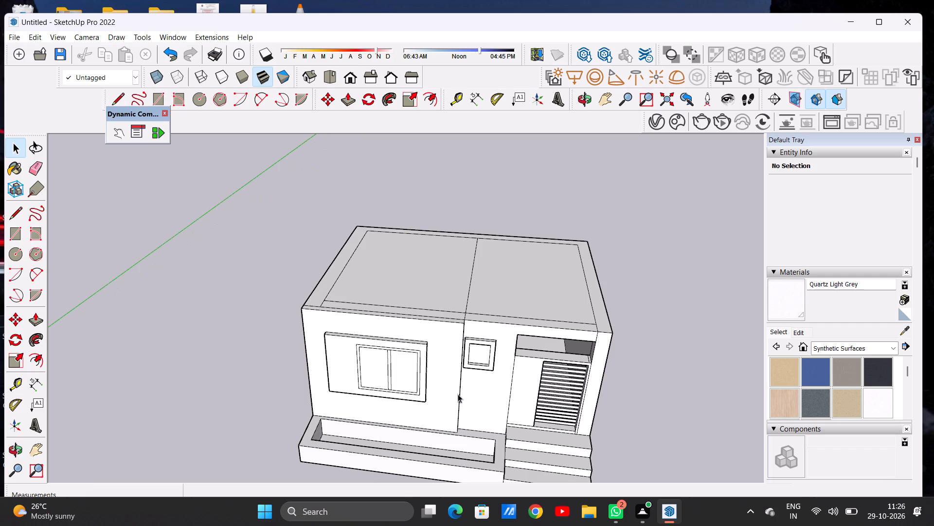
Erase the front-to-back line that divides the inner face of the roof.
scroll(339, 377, "down", 11)
scroll(319, 405, "down", 17)
middle_click_drag(344, 357, 386, 395)
scroll(446, 329, "up", 9)
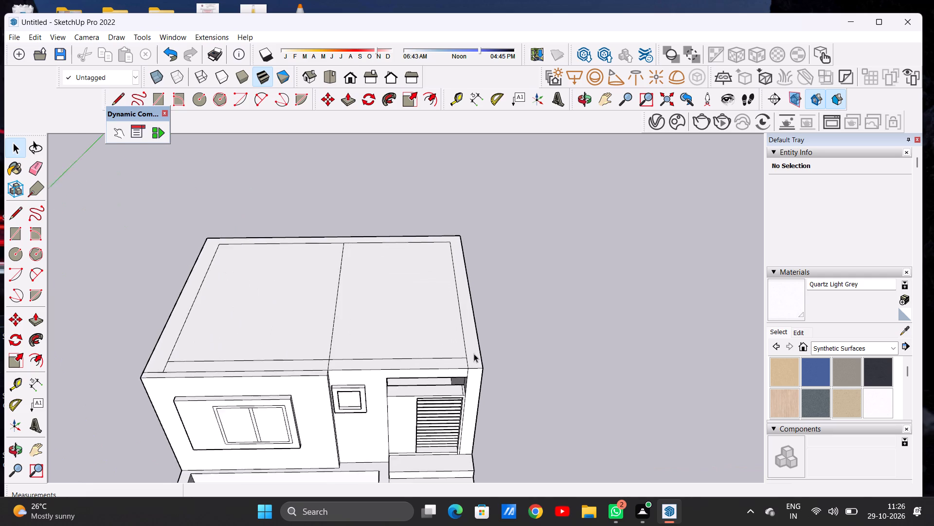
scroll(474, 354, "up", 1)
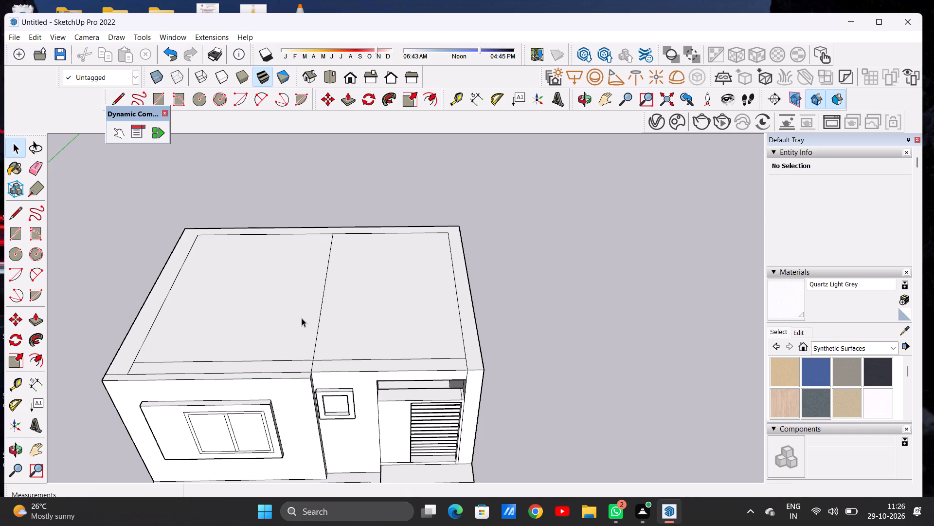
key("e")
left_click_drag(319, 307, 324, 311)
key("space")
Push/Pull the roof's border strip along the back and both sides upward 10' to form upper-storey walls.
scroll(407, 320, "down", 12)
scroll(497, 320, "up", 3)
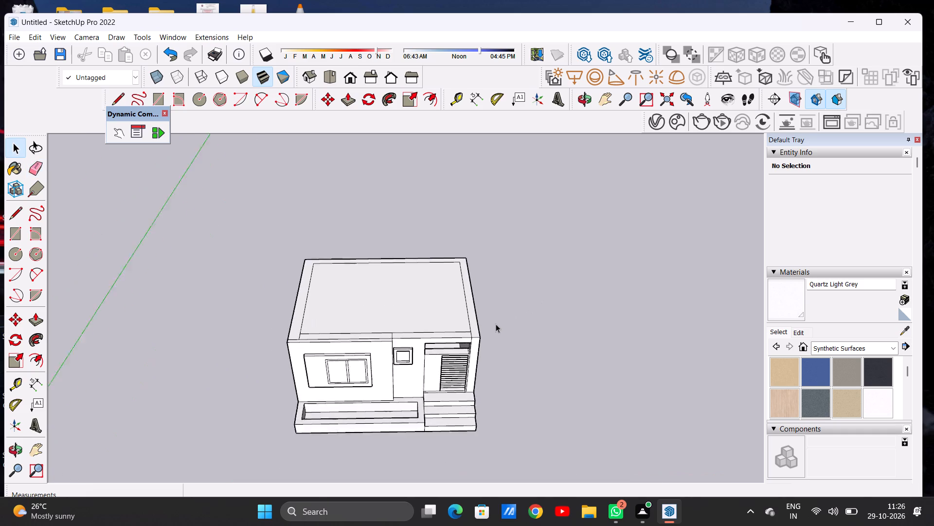
scroll(496, 324, "up", 2)
key("p")
scroll(467, 327, "up", 4)
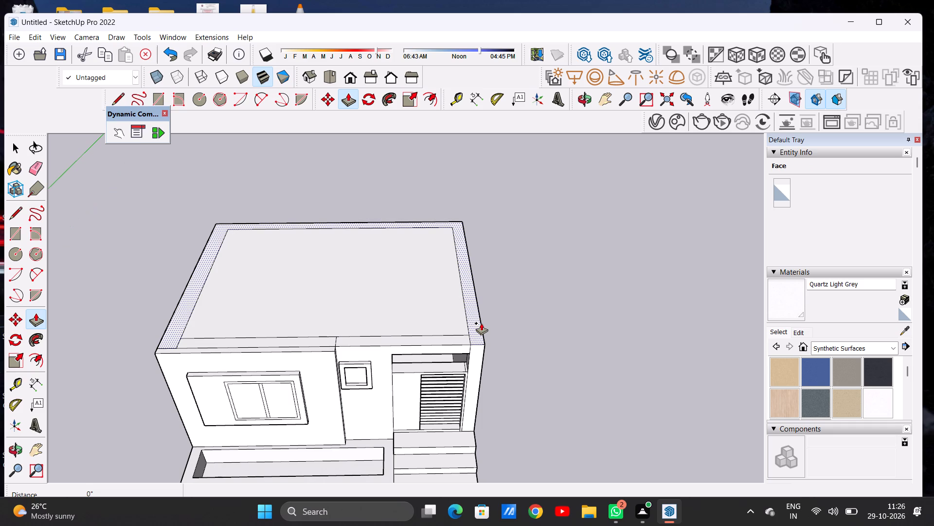
left_click(481, 323)
scroll(478, 315, "down", 8)
scroll(489, 275, "up", 5)
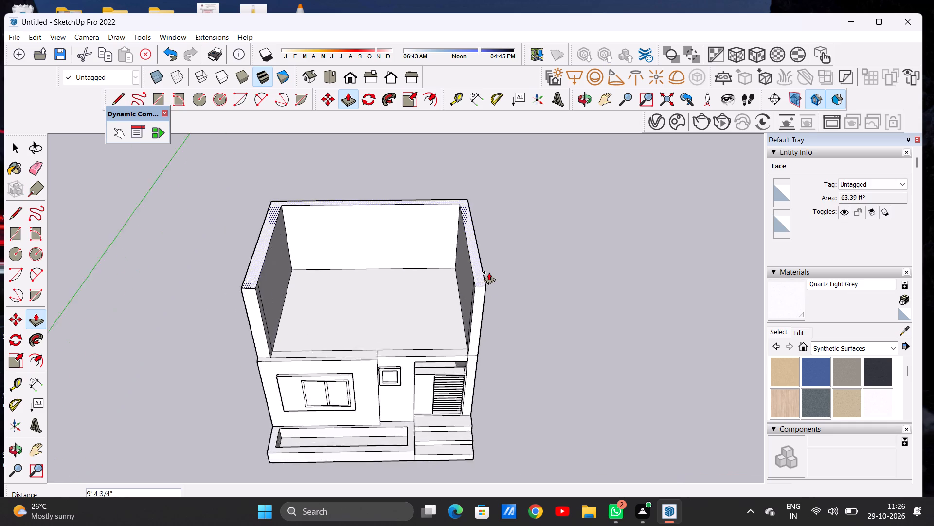
middle_click_drag(484, 301, 474, 250)
scroll(470, 246, "up", 2)
scroll(470, 246, "down", 1)
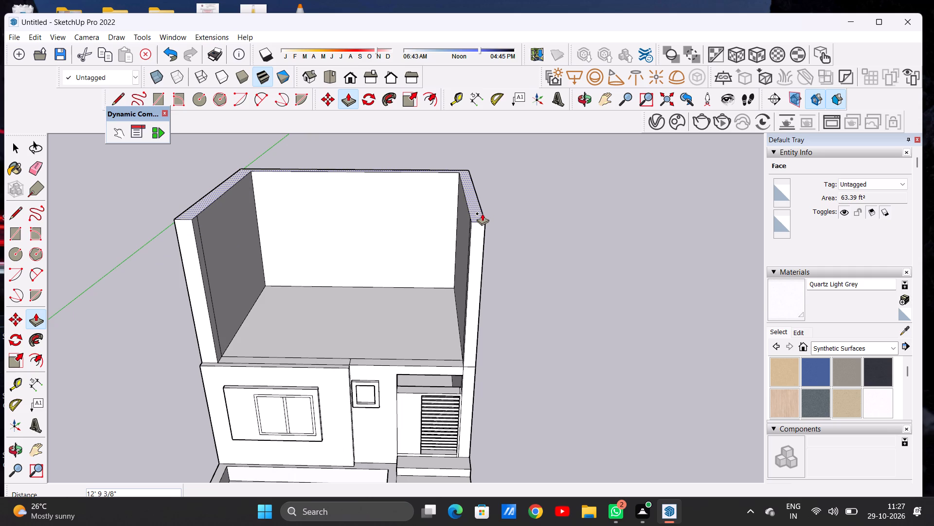
key("1")
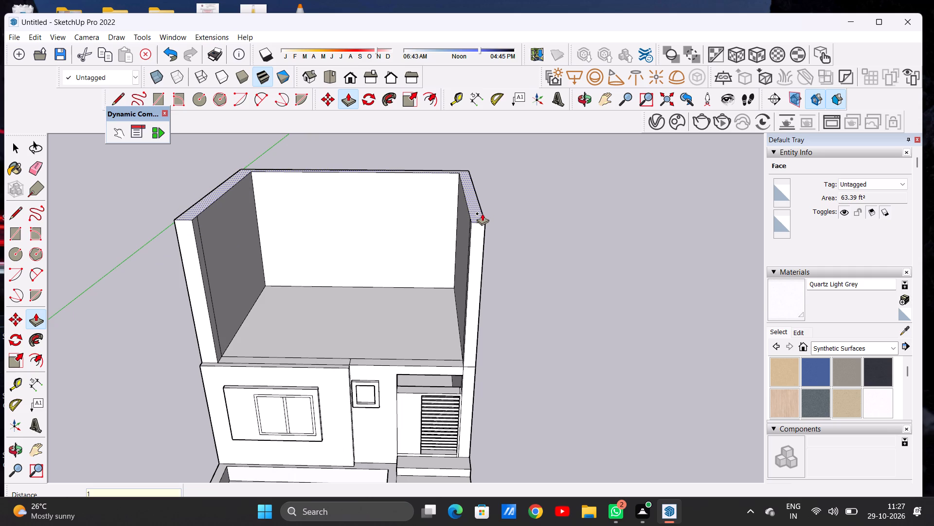
key("0")
key("apostrophe")
key("Return")
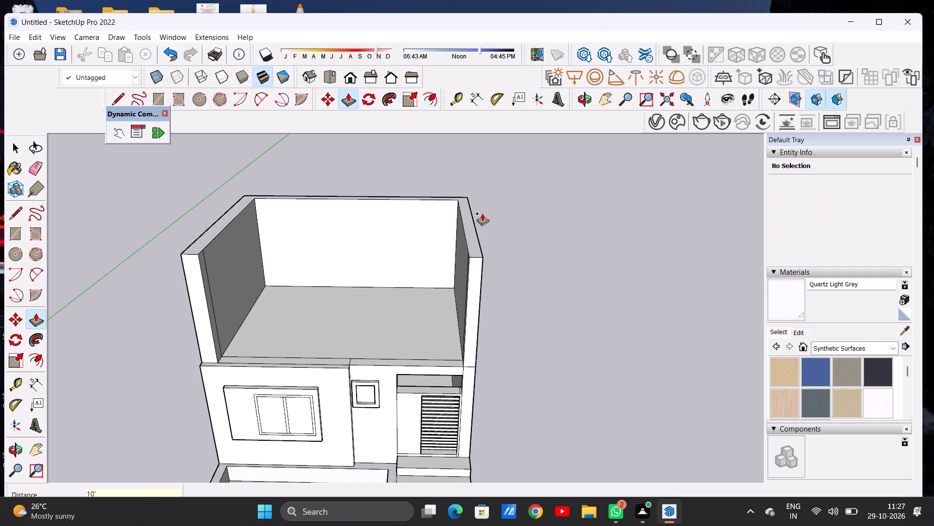
scroll(569, 312, "down", 9)
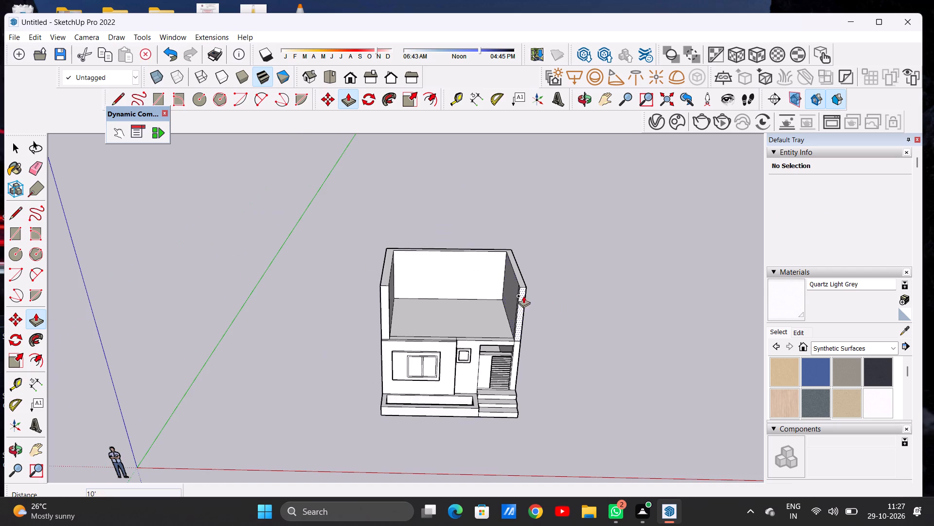
key("space")
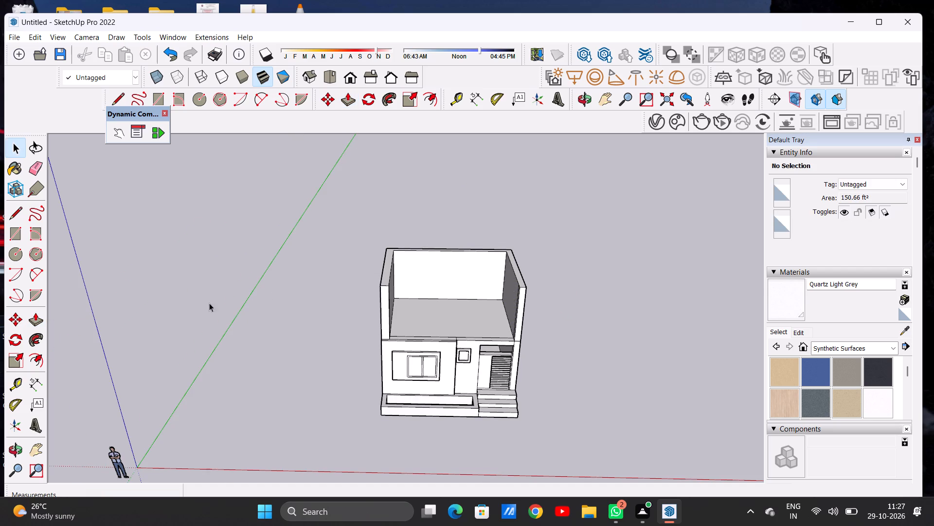
Draw two closely spaced parallel lines, about 21' 2" long, across the upper floor between the inner faces of the side walls.
scroll(182, 308, "down", 6)
scroll(317, 319, "up", 12)
middle_click_drag(393, 321, 394, 338)
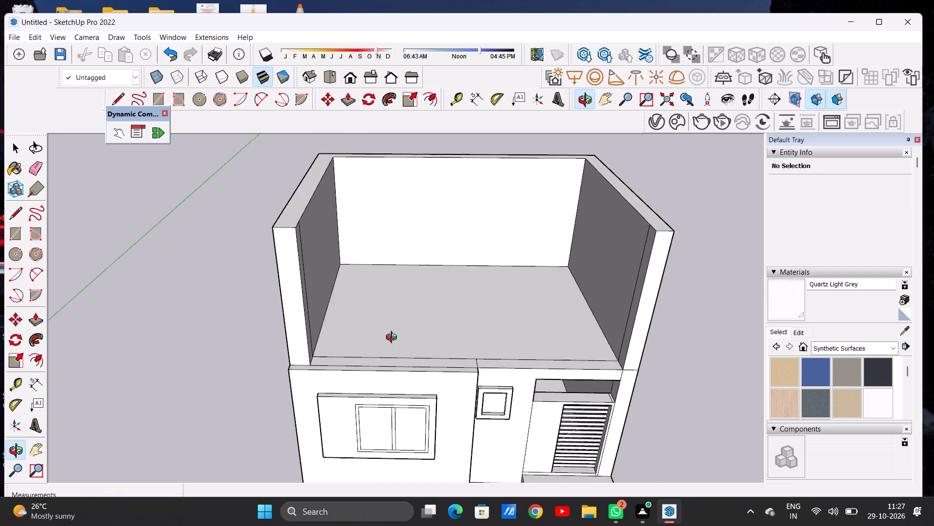
middle_click_drag(394, 338, 352, 370)
scroll(356, 369, "up", 1)
scroll(361, 329, "down", 14)
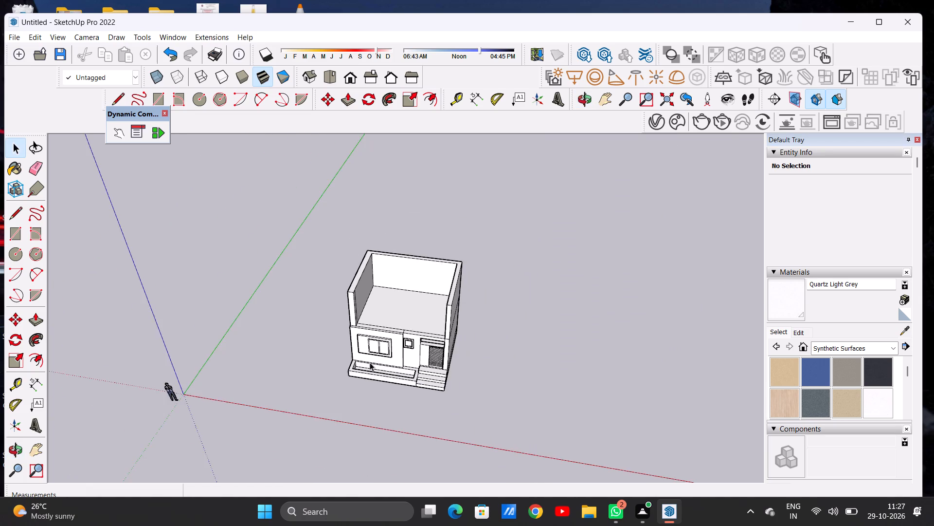
middle_click_drag(379, 347, 405, 262)
scroll(389, 326, "up", 5)
middle_click_drag(382, 282, 381, 341)
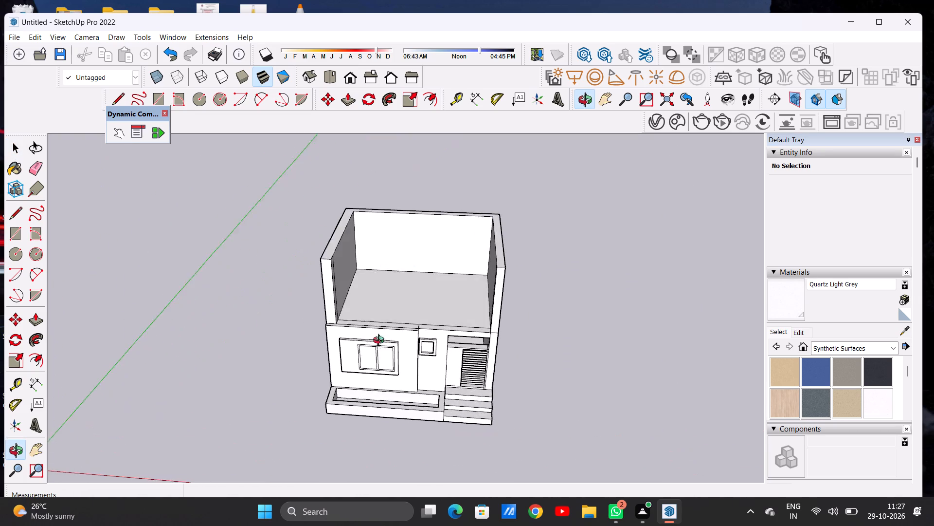
middle_click_drag(381, 341, 385, 416)
scroll(399, 310, "up", 8)
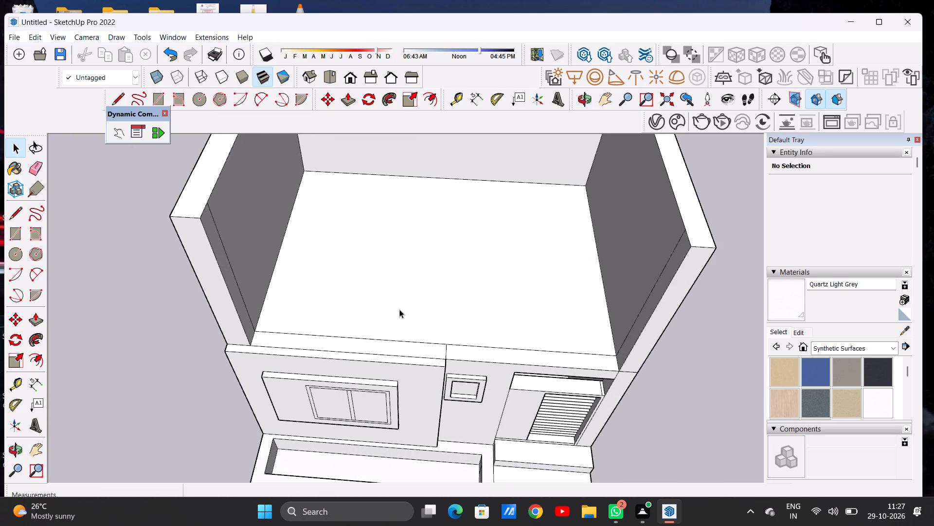
key("l")
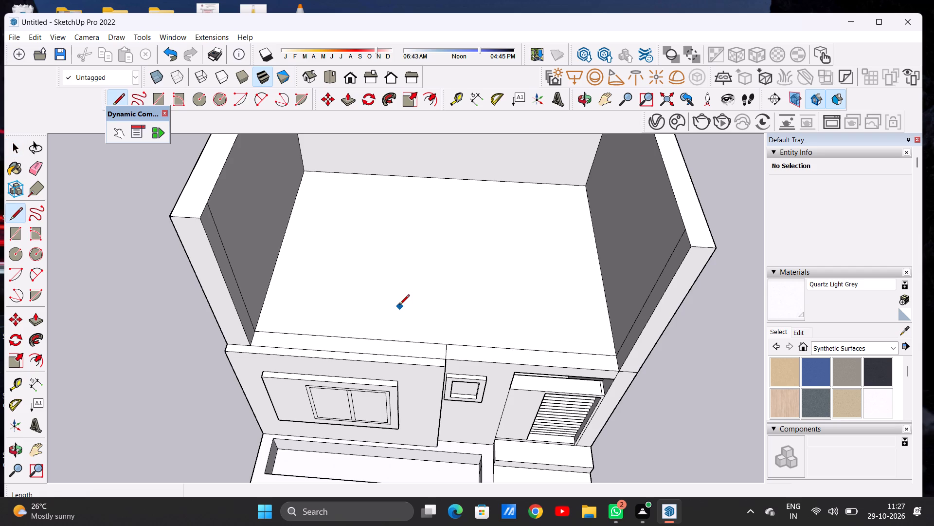
left_click(282, 240)
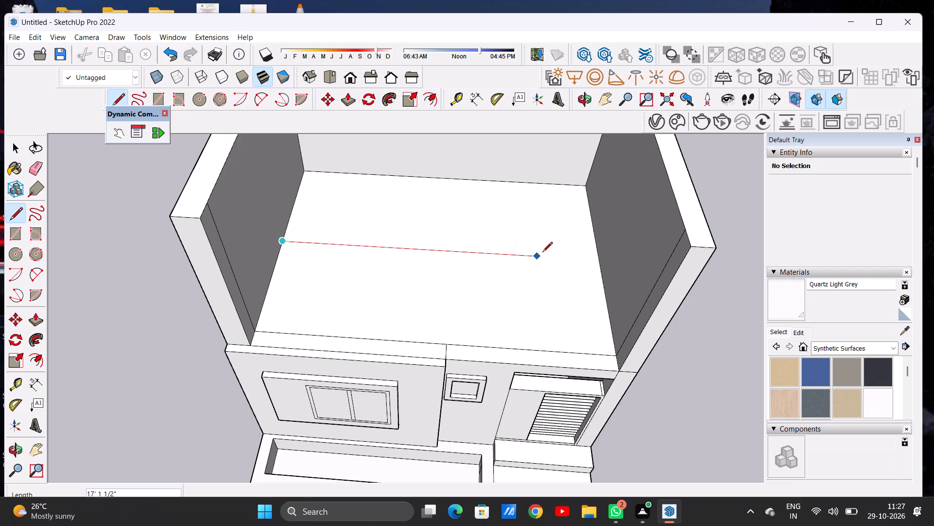
left_click(596, 255)
scroll(599, 272, "up", 3)
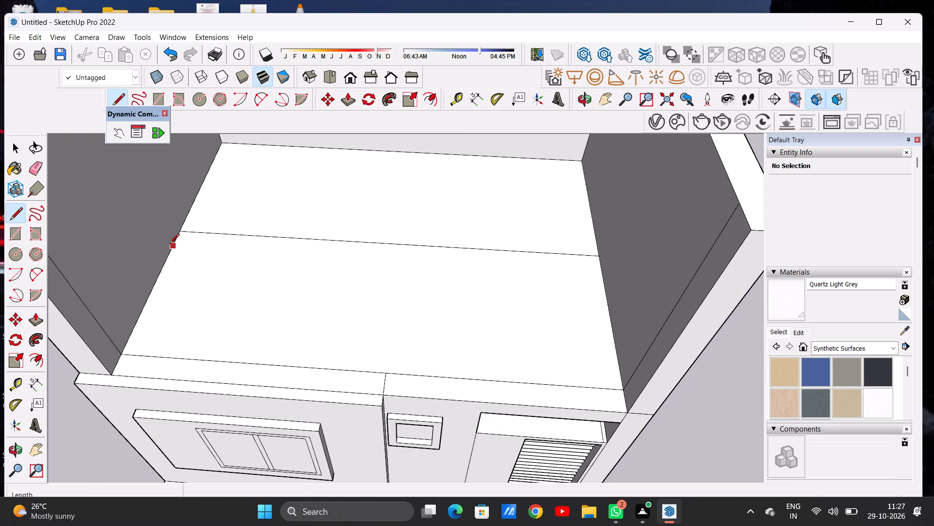
left_click(169, 244)
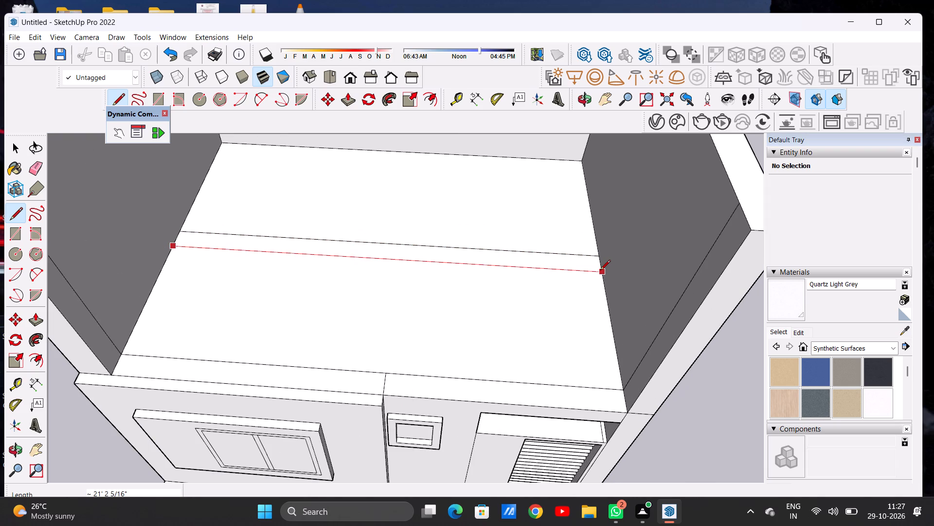
left_click(600, 271)
key("space")
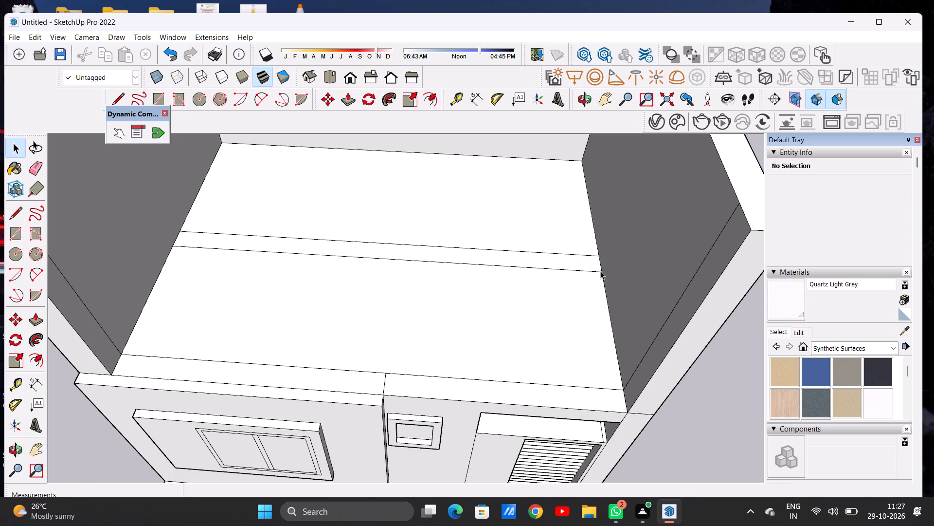
Push/Pull the narrow strip across the upper floor 10' up to the top of the side walls, forming a cross wall.
key("p")
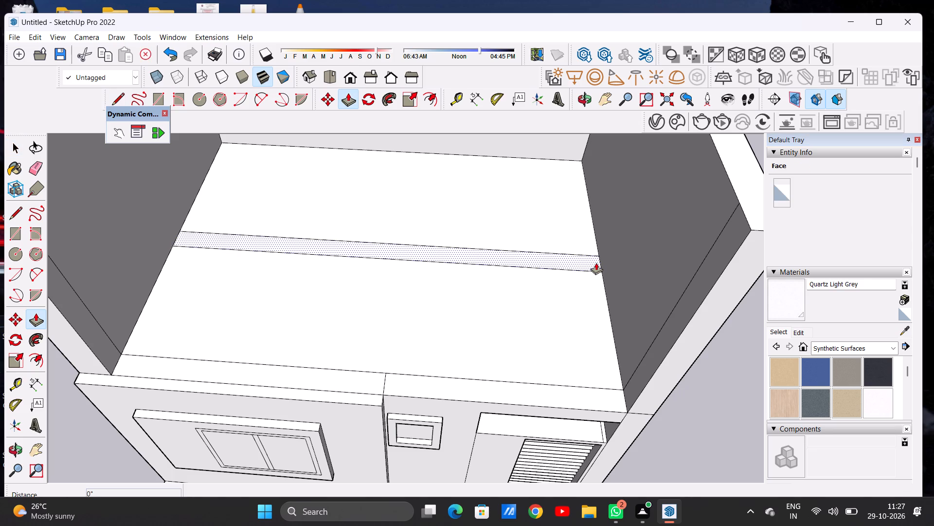
left_click(595, 261)
scroll(533, 287, "down", 7)
scroll(596, 188, "up", 3)
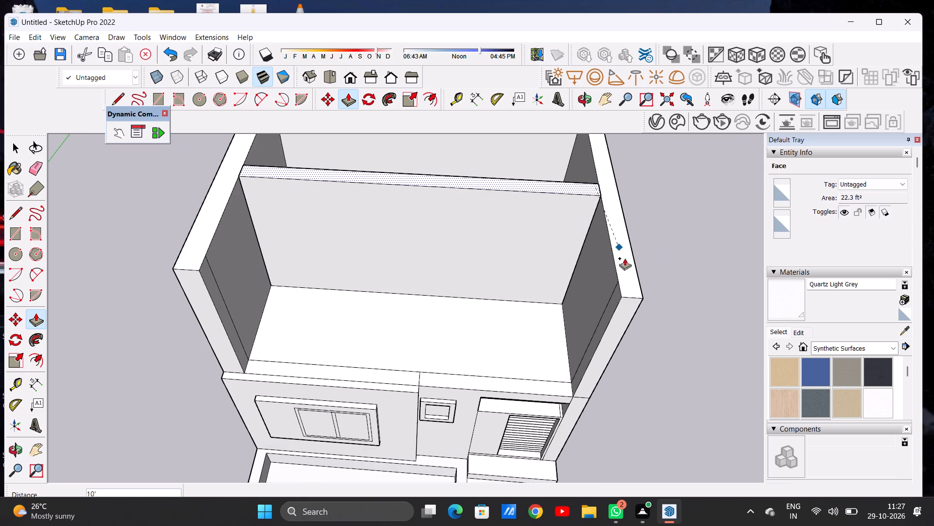
left_click(624, 298)
key("space")
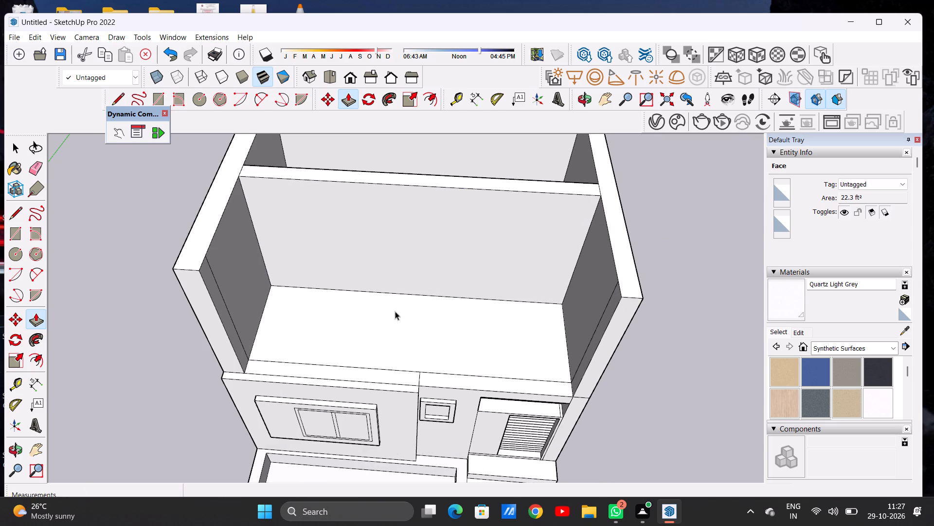
Examine the upper storey's side walls, cross wall and open front floor from several angles.
scroll(343, 341, "down", 7)
scroll(413, 304, "down", 3)
middle_click_drag(329, 329, 359, 210)
scroll(402, 295, "down", 5)
middle_click_drag(375, 324, 347, 391)
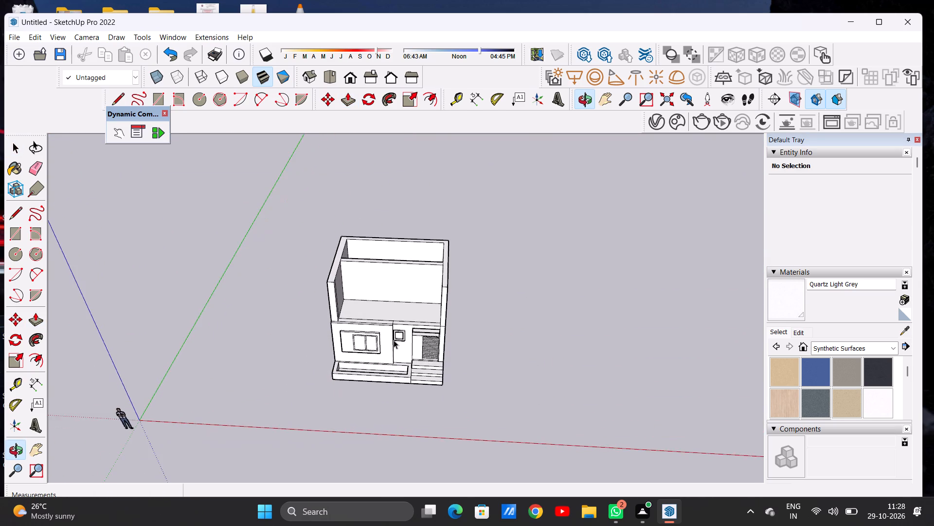
scroll(404, 306, "up", 2)
scroll(404, 306, "down", 1)
scroll(404, 306, "up", 4)
middle_click_drag(395, 326, 399, 377)
scroll(446, 335, "up", 4)
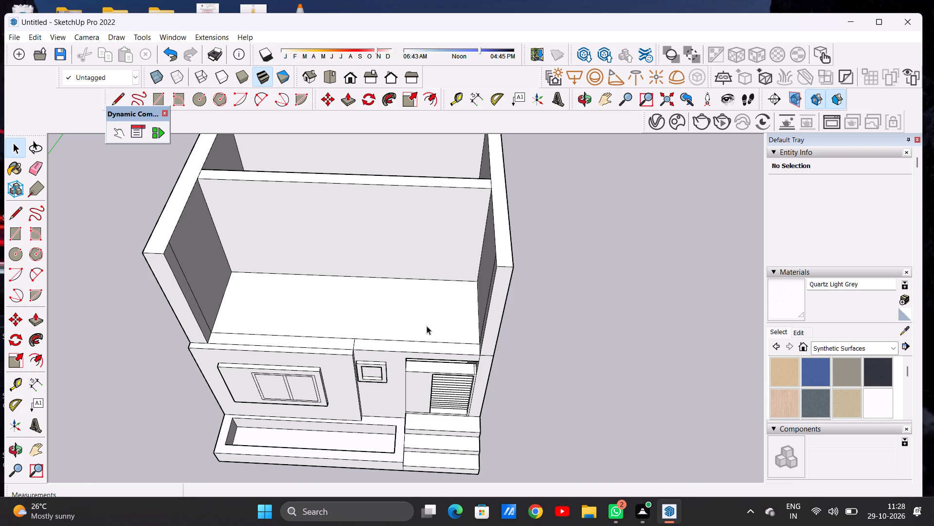
Examine the upper floor's front edge strip above the doorway and small window, along with the surrounding upper-storey walls.
scroll(544, 359, "down", 6)
scroll(467, 353, "down", 5)
scroll(529, 360, "down", 1)
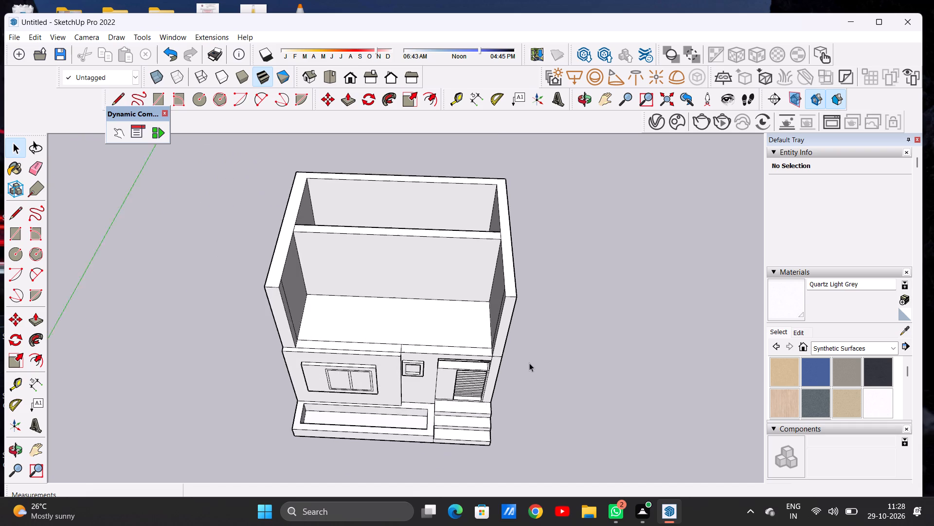
scroll(529, 363, "down", 5)
scroll(483, 353, "up", 7)
scroll(492, 357, "down", 1)
scroll(492, 357, "up", 6)
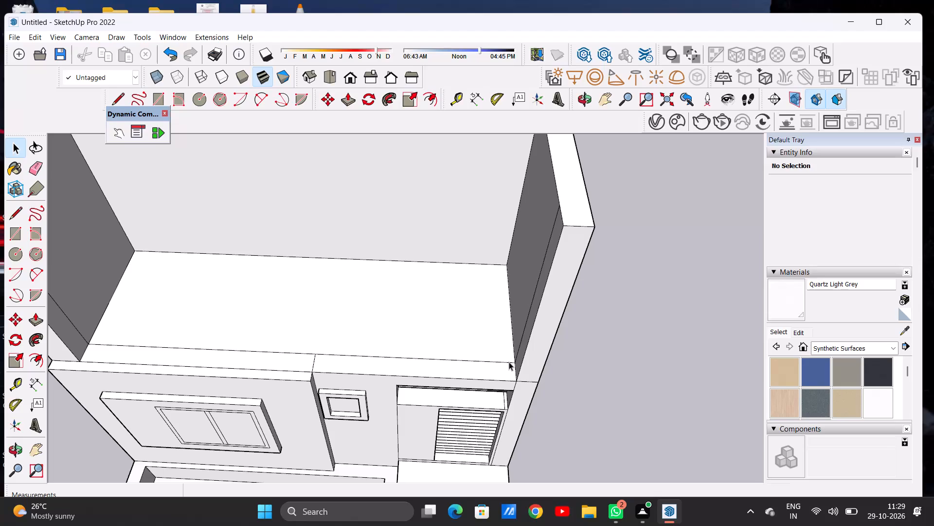
scroll(485, 382, "down", 6)
scroll(497, 372, "down", 16)
scroll(493, 332, "up", 3)
scroll(493, 332, "down", 8)
scroll(491, 332, "up", 1)
scroll(491, 332, "down", 1)
scroll(491, 332, "up", 5)
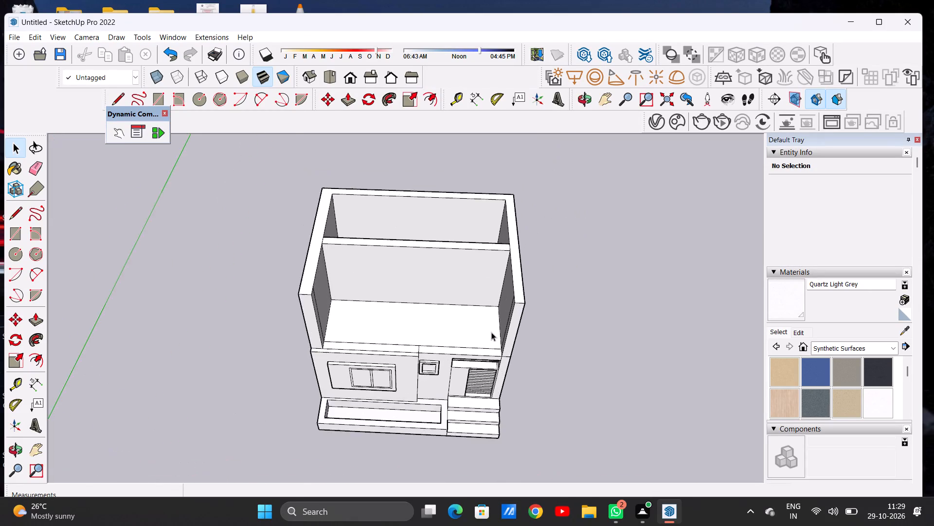
scroll(491, 332, "up", 7)
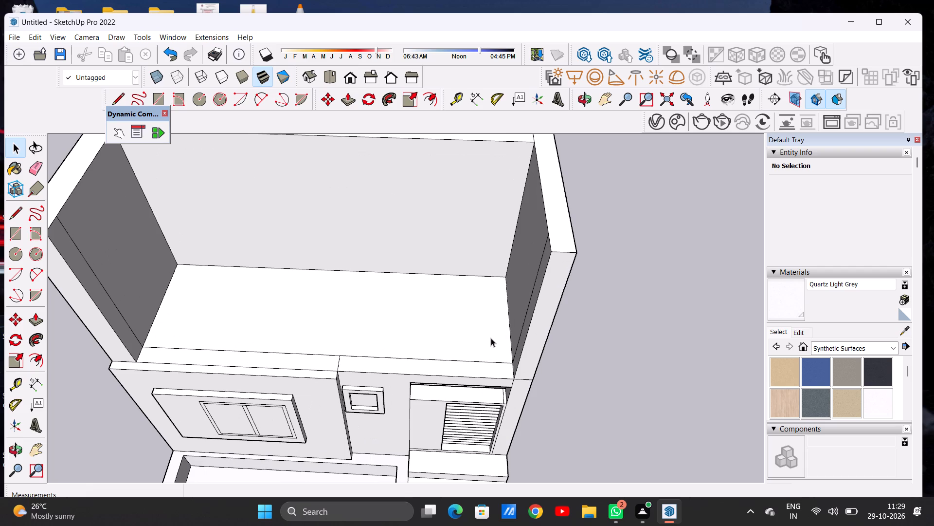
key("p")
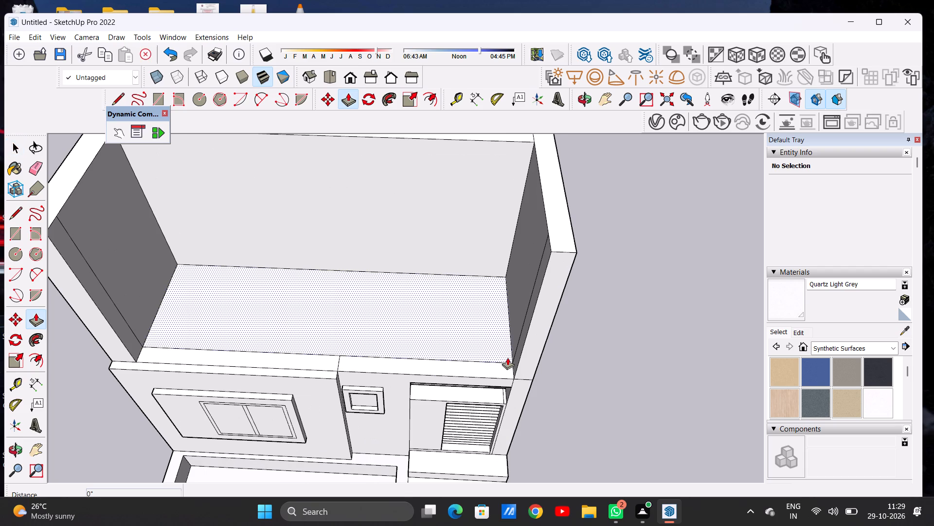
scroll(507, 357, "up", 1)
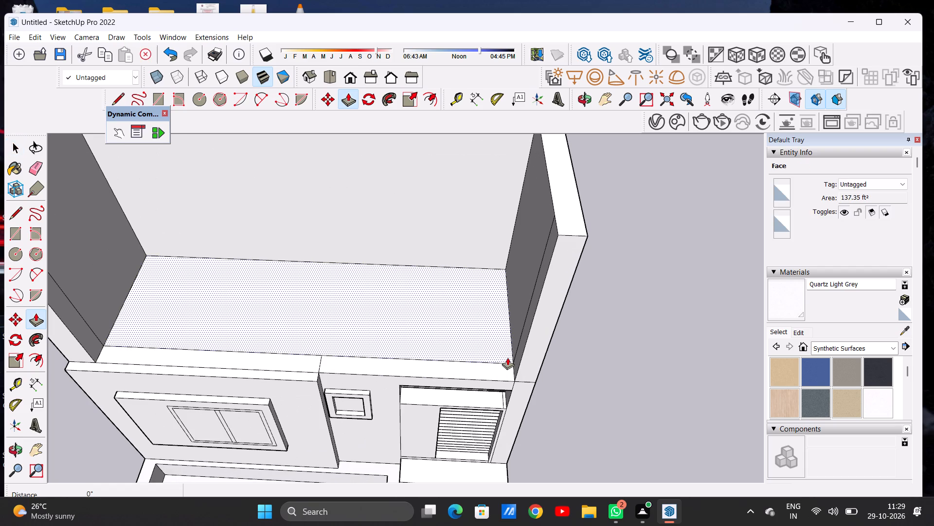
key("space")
Replace the short dividing line across the upper floor's front strip with a parallel line slightly closer to the doorway side.
key("l")
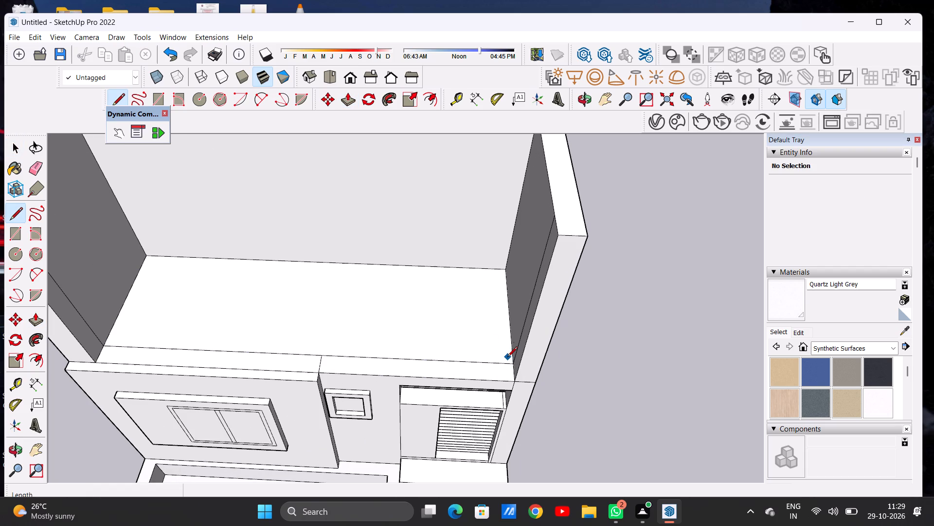
scroll(342, 355, "down", 4)
middle_click_drag(384, 354, 321, 371)
scroll(313, 343, "up", 13)
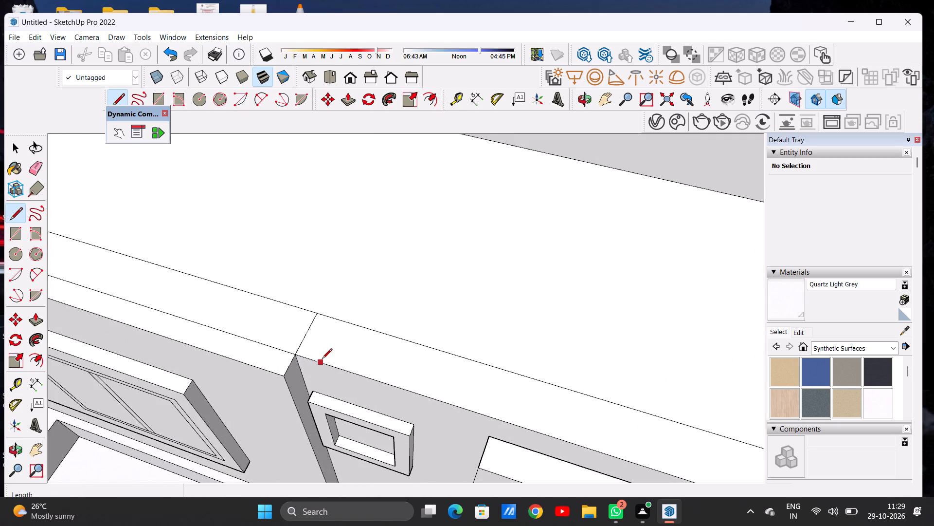
left_click(322, 359)
left_click(341, 322)
key("space")
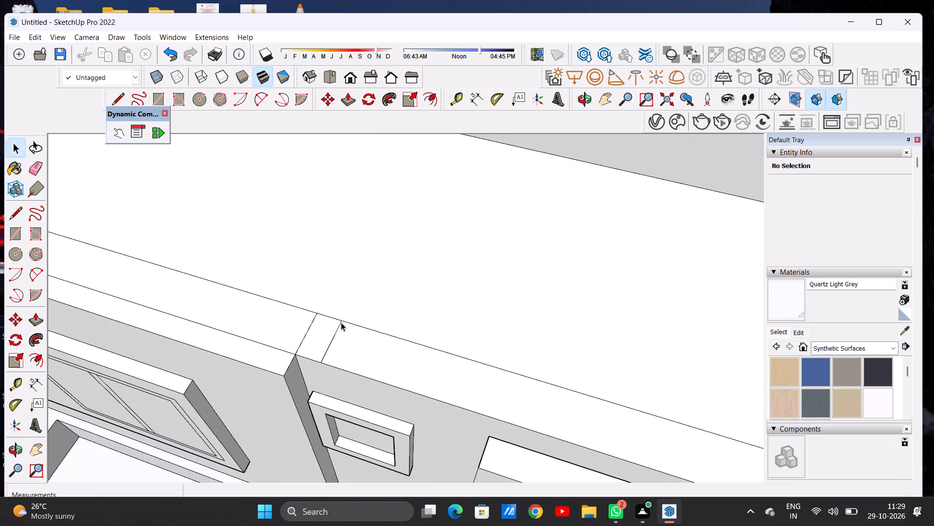
key("e")
left_click_drag(308, 324, 313, 330)
key("space")
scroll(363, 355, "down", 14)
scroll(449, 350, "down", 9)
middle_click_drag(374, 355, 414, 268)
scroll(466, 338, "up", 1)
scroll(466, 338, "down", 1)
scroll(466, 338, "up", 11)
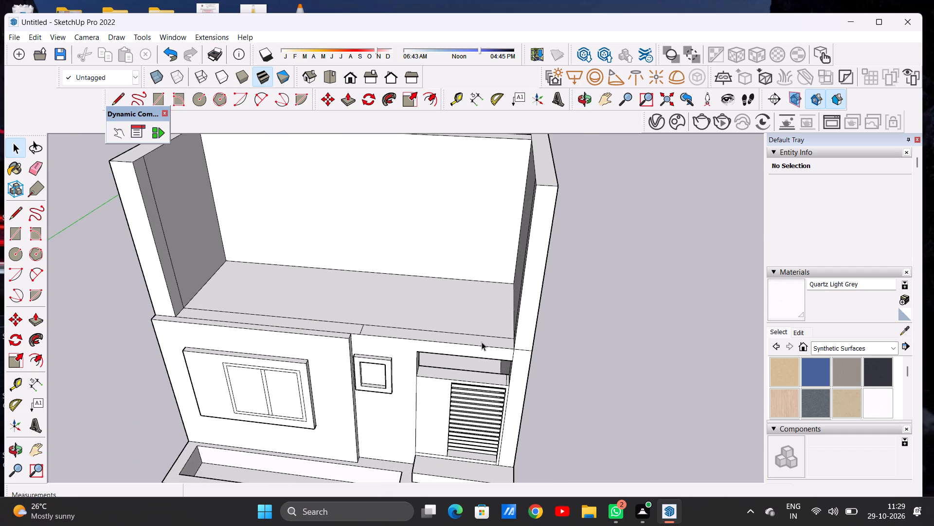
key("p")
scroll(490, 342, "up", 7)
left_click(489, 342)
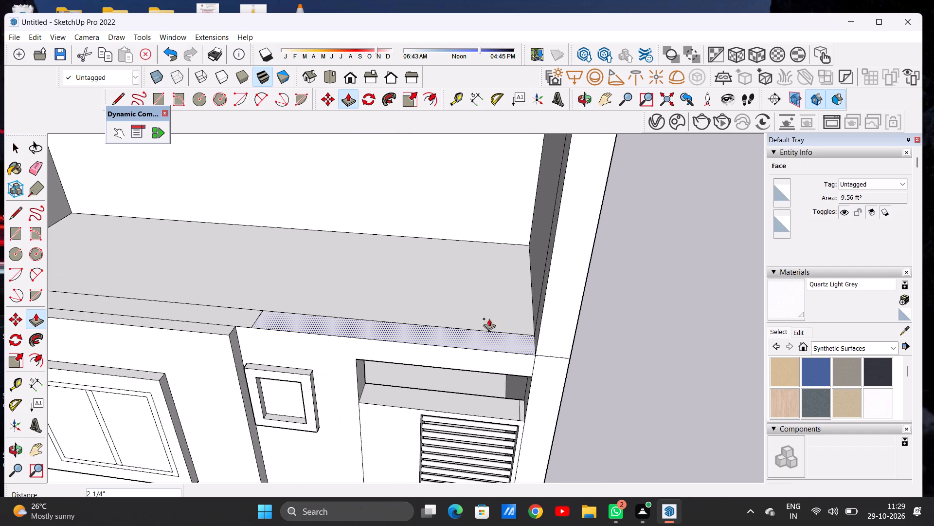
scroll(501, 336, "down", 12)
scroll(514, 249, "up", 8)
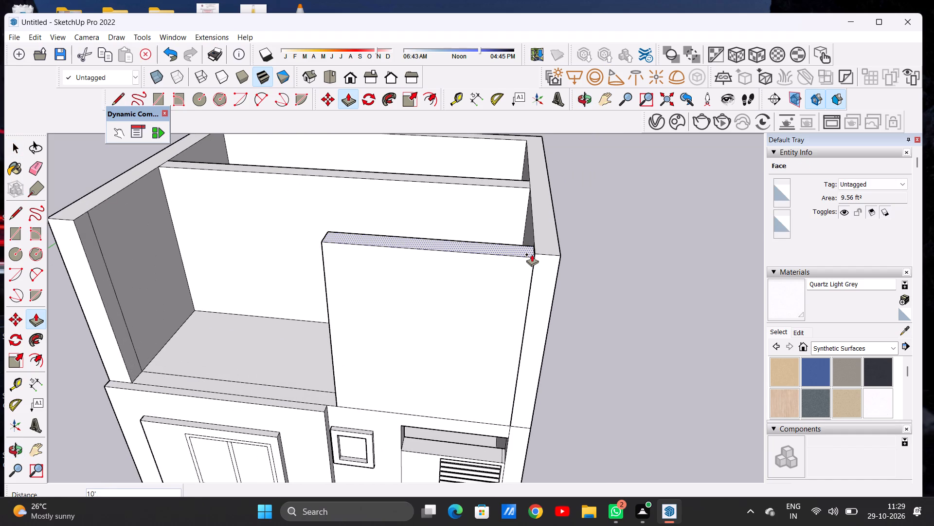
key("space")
In front view, draw a window rectangle about 4' 10" wide and 5' 7" tall near the upper-left corner of the cross wall.
scroll(501, 360, "down", 9)
middle_click_drag(425, 345, 425, 335)
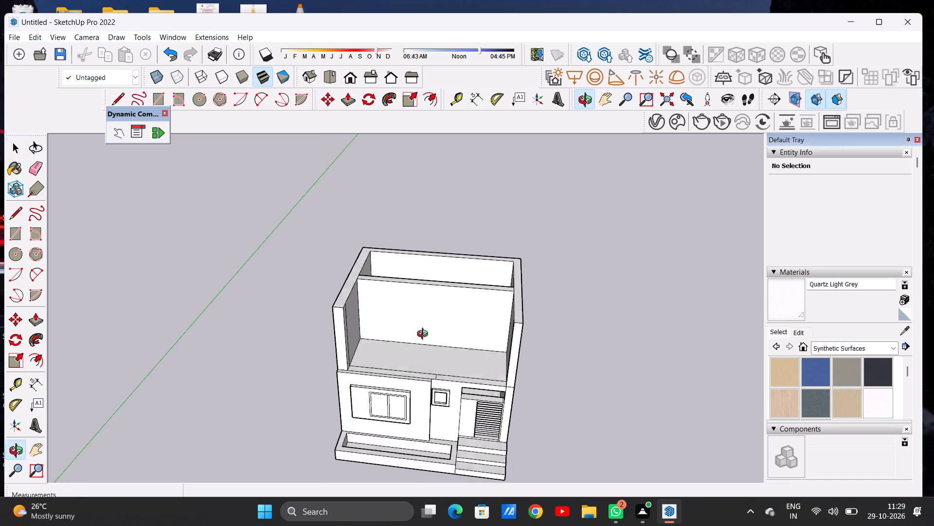
middle_click_drag(425, 335, 426, 305)
left_click(350, 72)
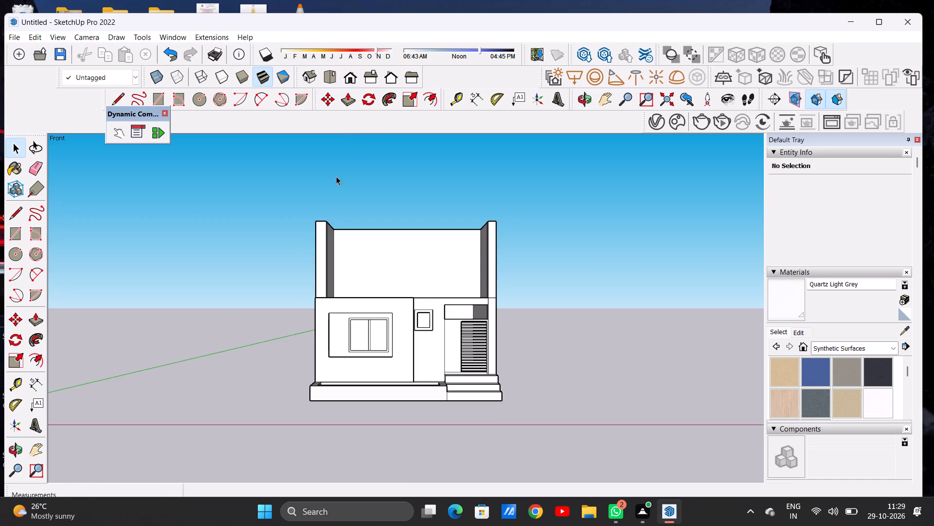
scroll(293, 271, "down", 4)
scroll(371, 237, "up", 16)
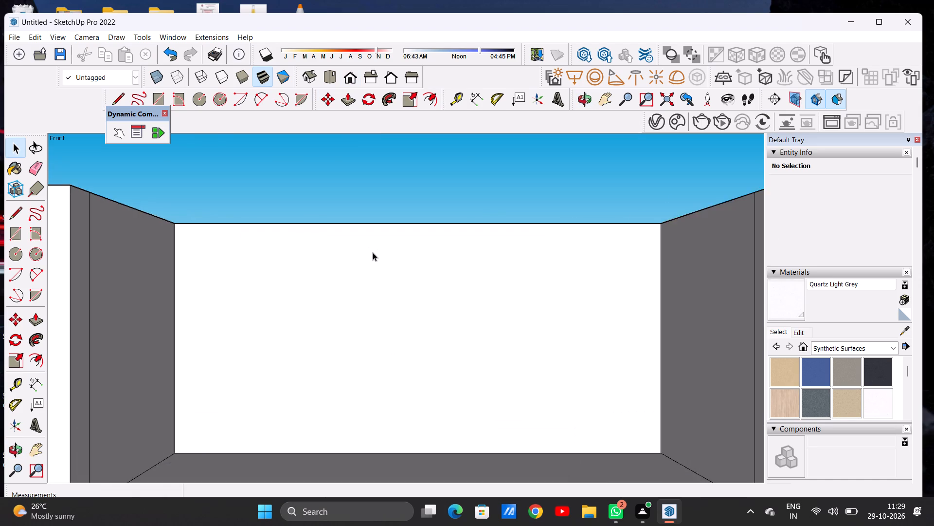
scroll(373, 256, "down", 3)
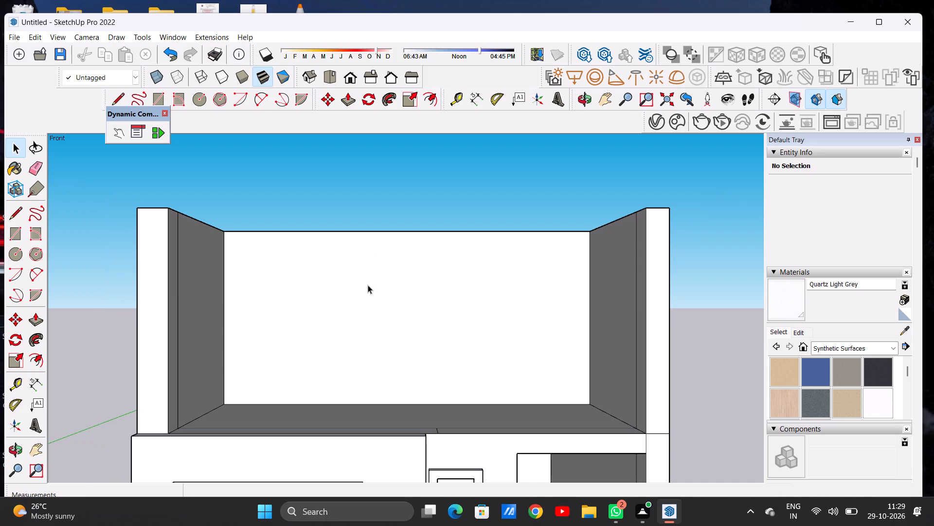
key("r")
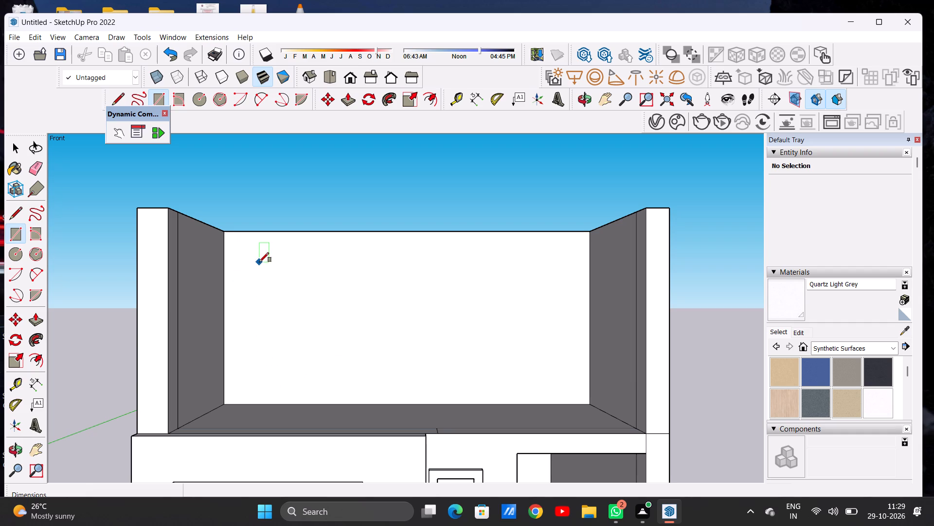
left_click(250, 250)
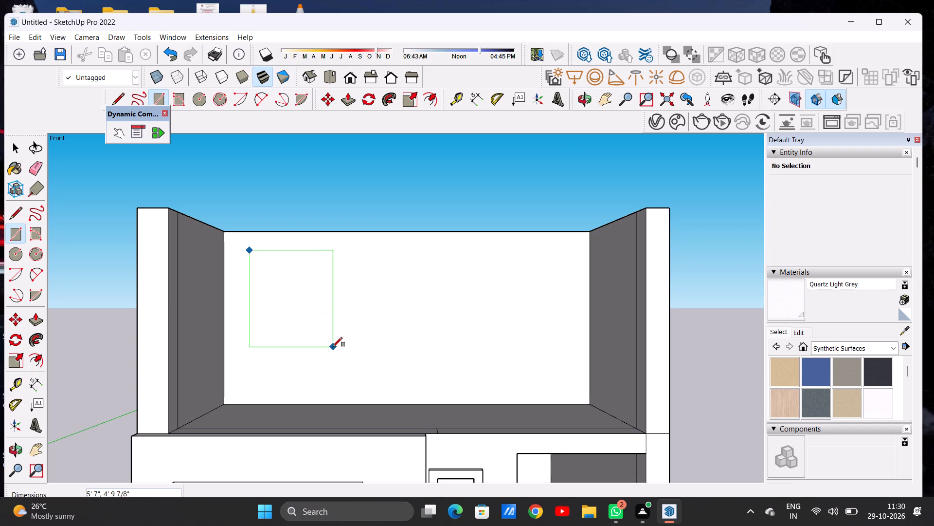
left_click(329, 350)
key("space")
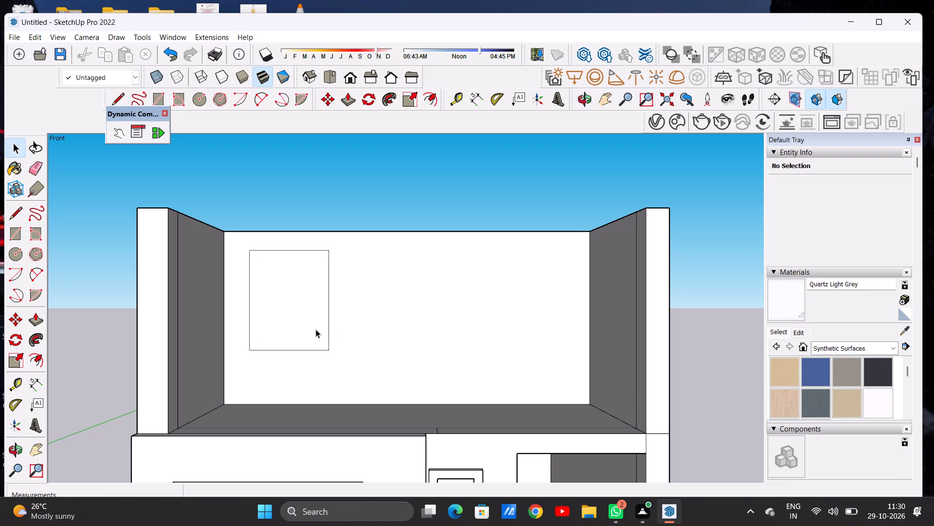
Move the window rectangle straight down a little on the cross wall, away from the wall's top edge.
double_click(316, 329)
key("m")
left_click(328, 349)
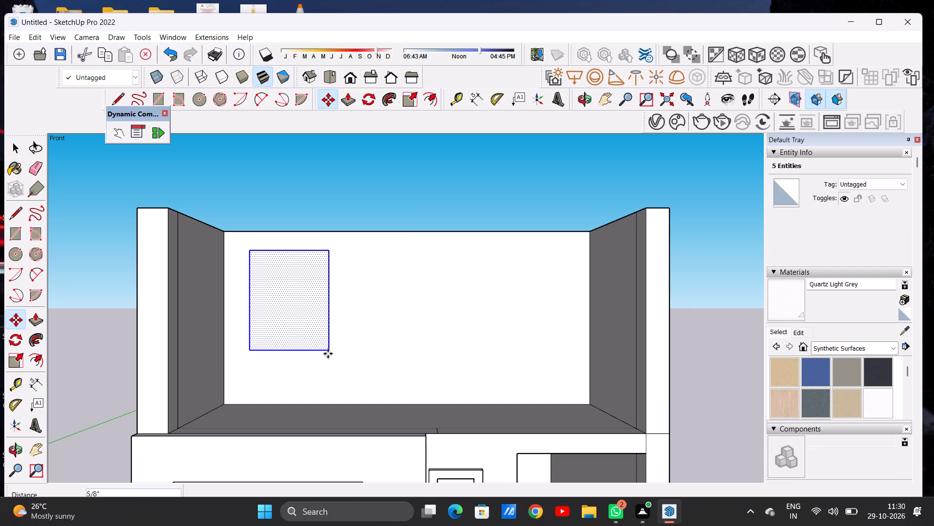
left_click(328, 372)
key("space")
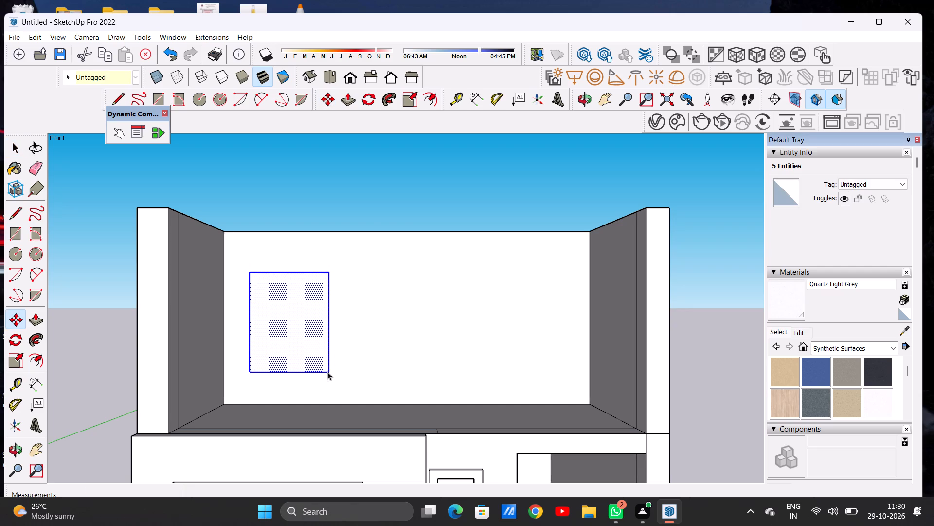
left_click(365, 209)
Push/Pull the front strip above the doorway and small window up 10' to the top of the side wall, forming a partial front wall.
scroll(319, 313, "down", 4)
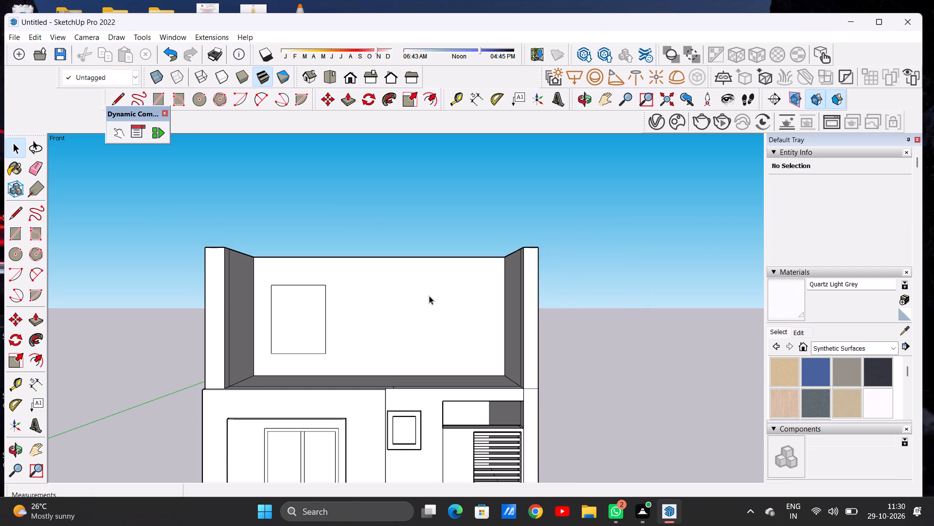
middle_click_drag(470, 327, 455, 405)
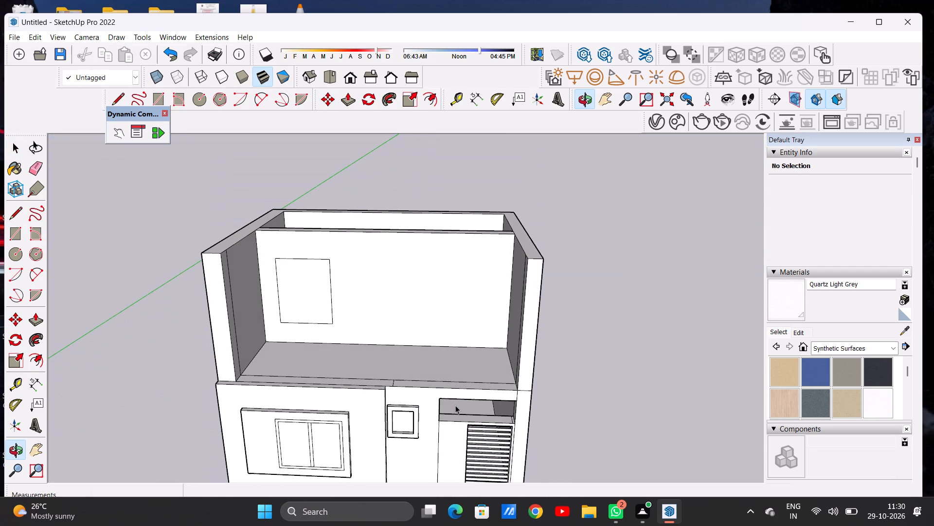
key("p")
scroll(490, 378, "up", 8)
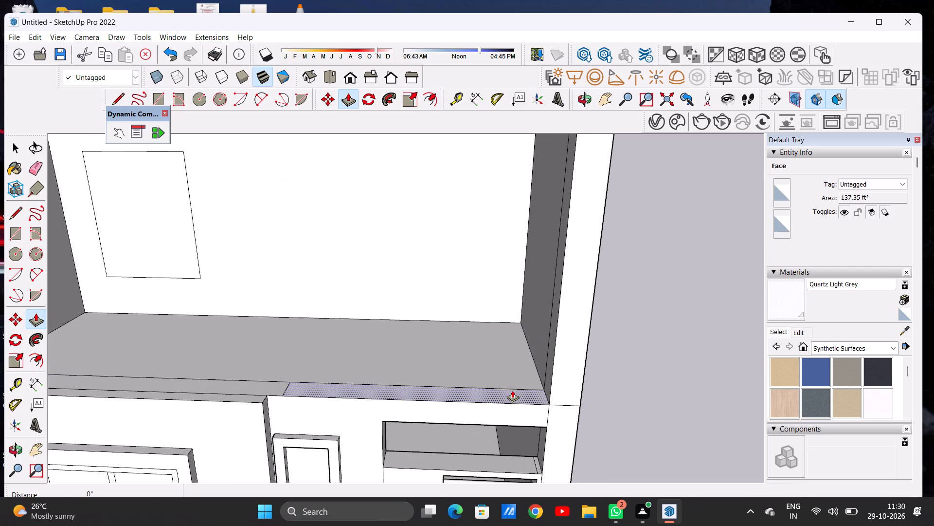
left_click(512, 390)
scroll(516, 356, "down", 11)
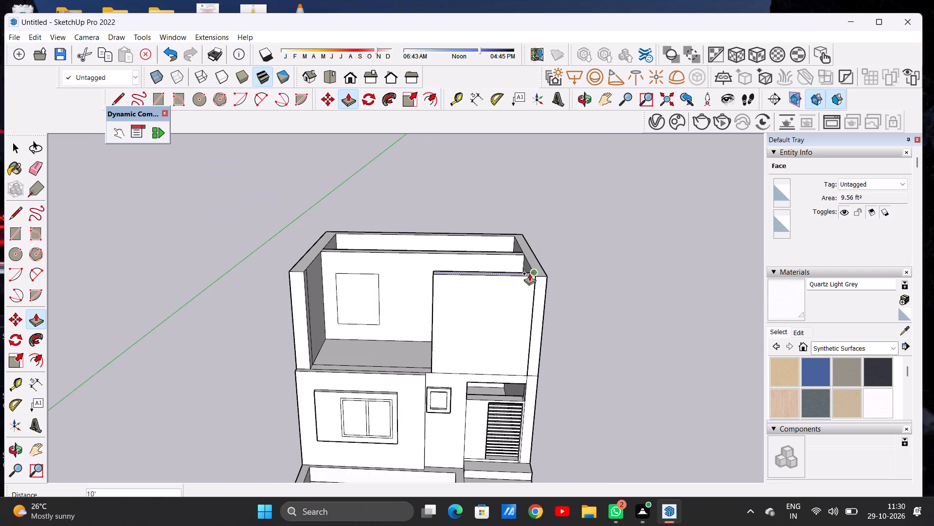
scroll(532, 272, "up", 6)
left_click(541, 281)
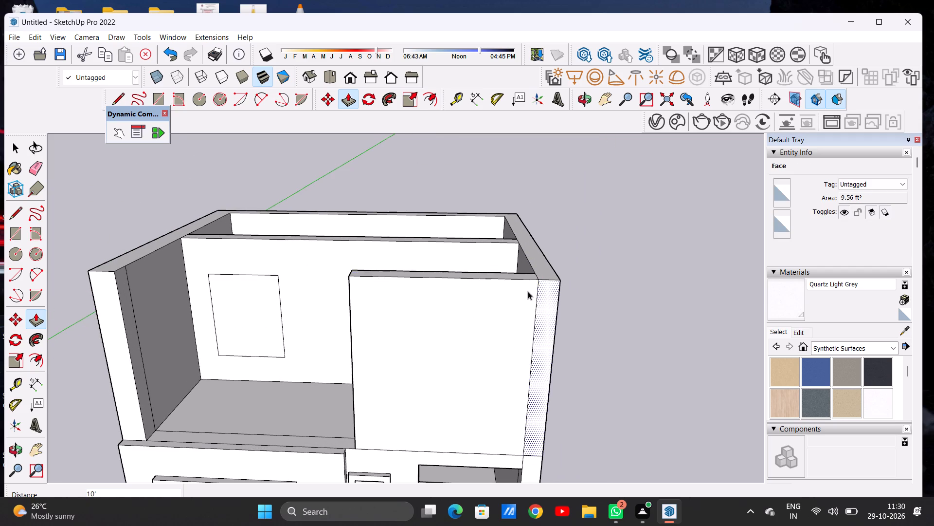
key("space")
Move the window rectangle on the cross wall about 6" horizontally toward the side wall of the open area.
scroll(371, 335, "down", 11)
scroll(465, 333, "up", 1)
scroll(464, 334, "down", 2)
middle_click_drag(356, 363, 366, 299)
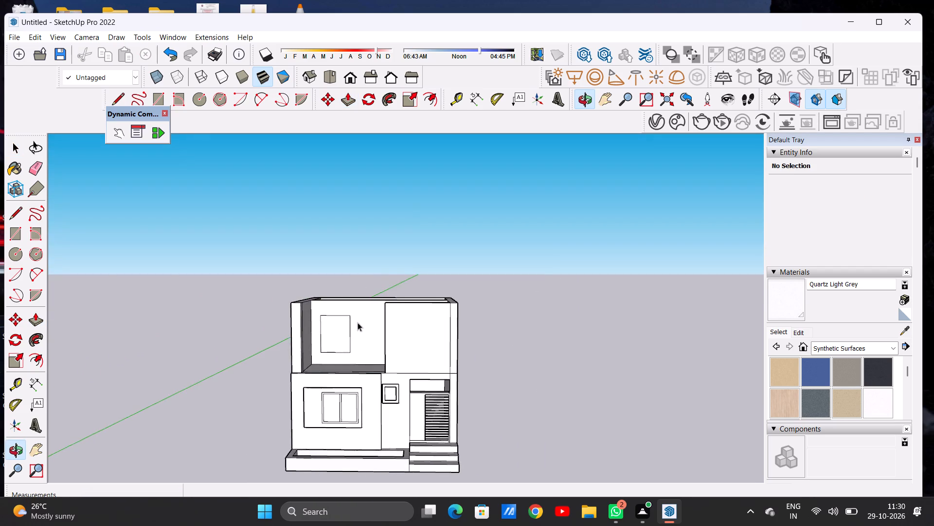
scroll(352, 361, "up", 5)
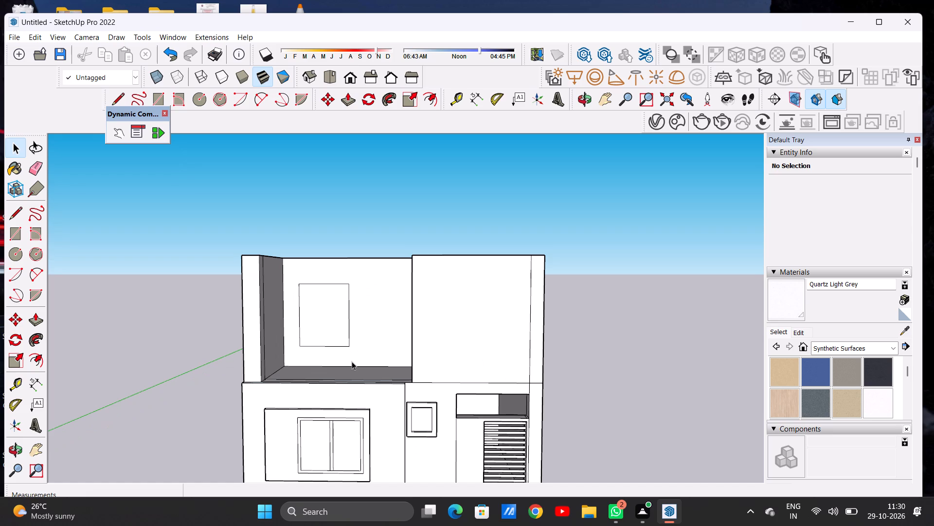
scroll(320, 336, "down", 2)
scroll(320, 331, "up", 6)
double_click(329, 338)
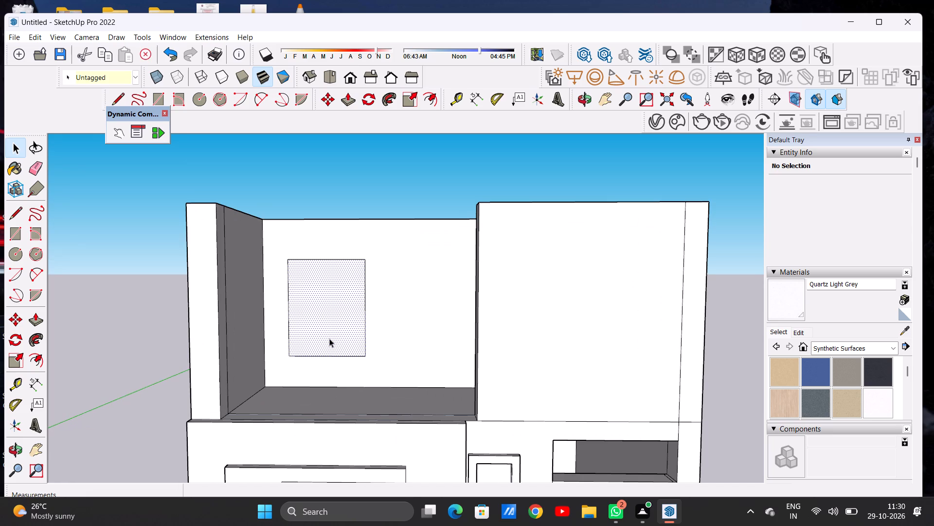
key("m")
scroll(309, 370, "up", 7)
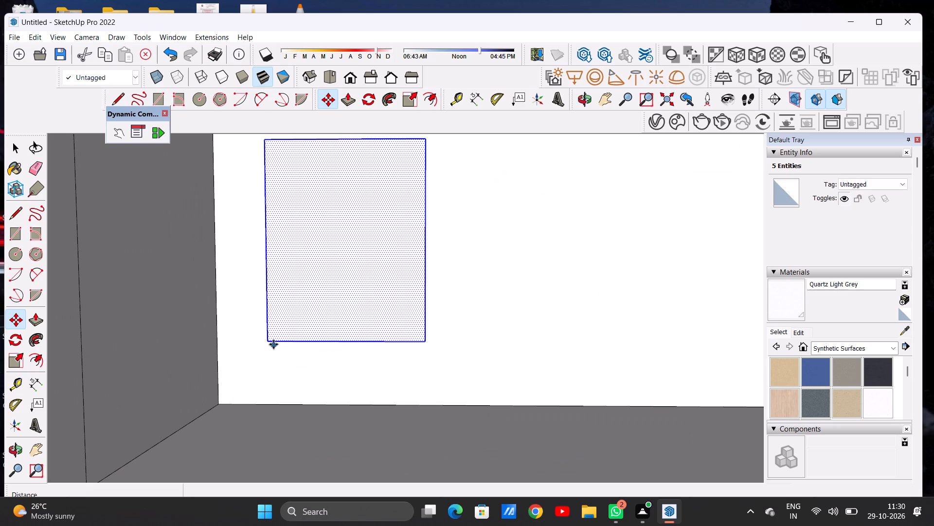
left_click(270, 341)
left_click(251, 343)
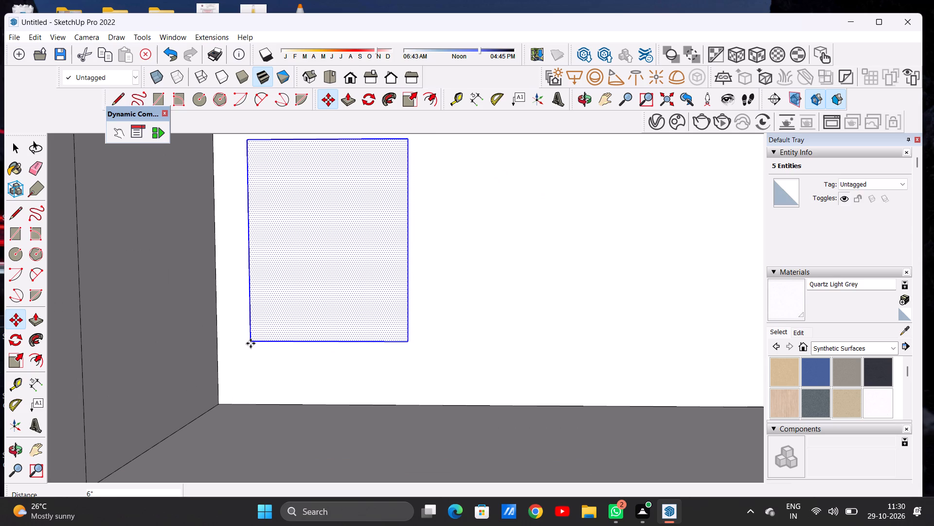
key("space")
scroll(337, 324, "down", 3)
scroll(341, 326, "up", 1)
scroll(342, 326, "down", 7)
left_click(366, 161)
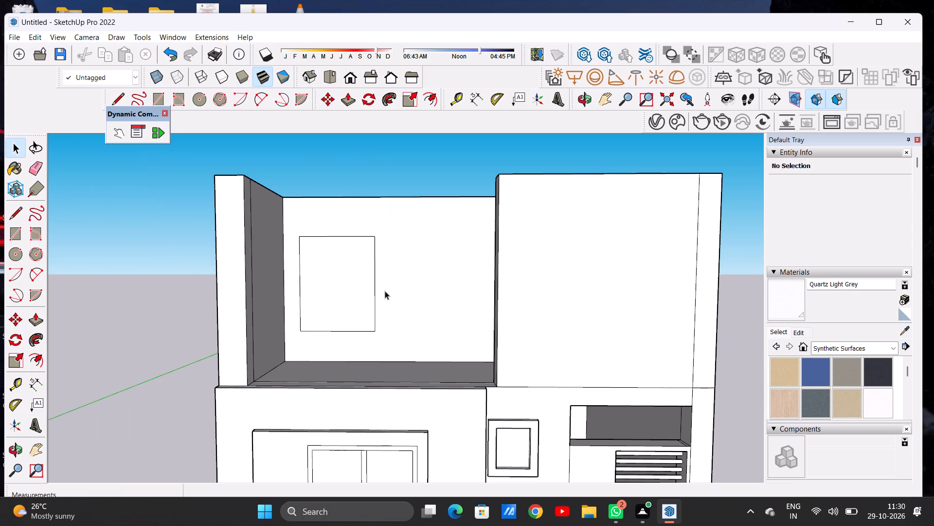
Draw a door rectangle about 4' 2" wide and 8' 4" tall on the cross wall, rising from the balcony floor beside the window outline.
key("r")
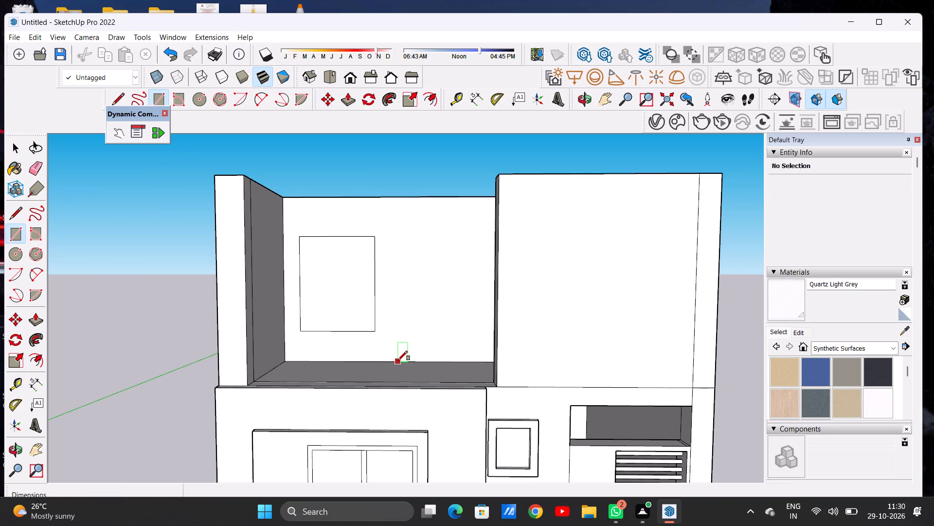
left_click(401, 361)
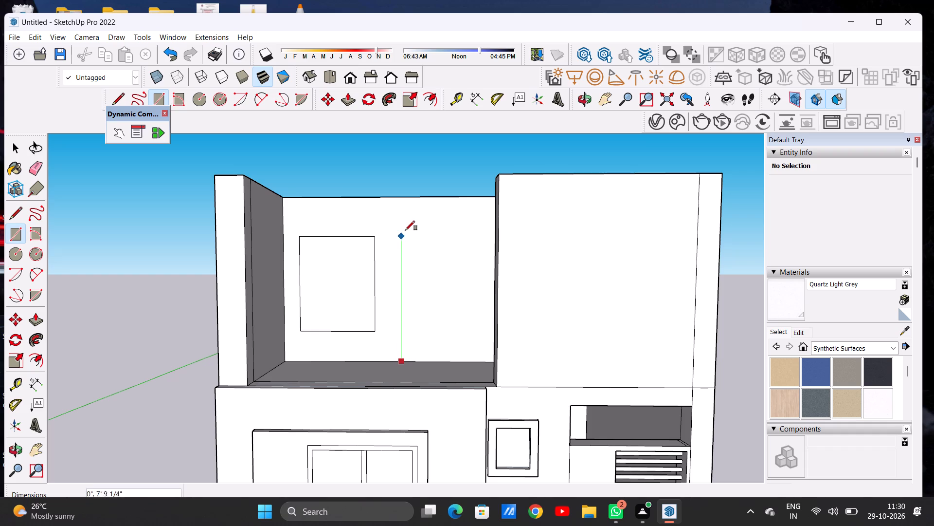
left_click(470, 225)
key("space")
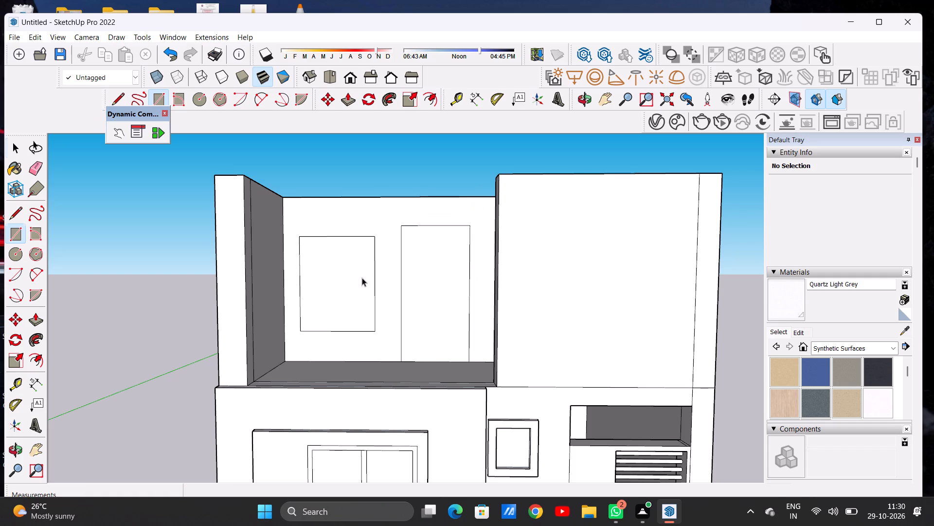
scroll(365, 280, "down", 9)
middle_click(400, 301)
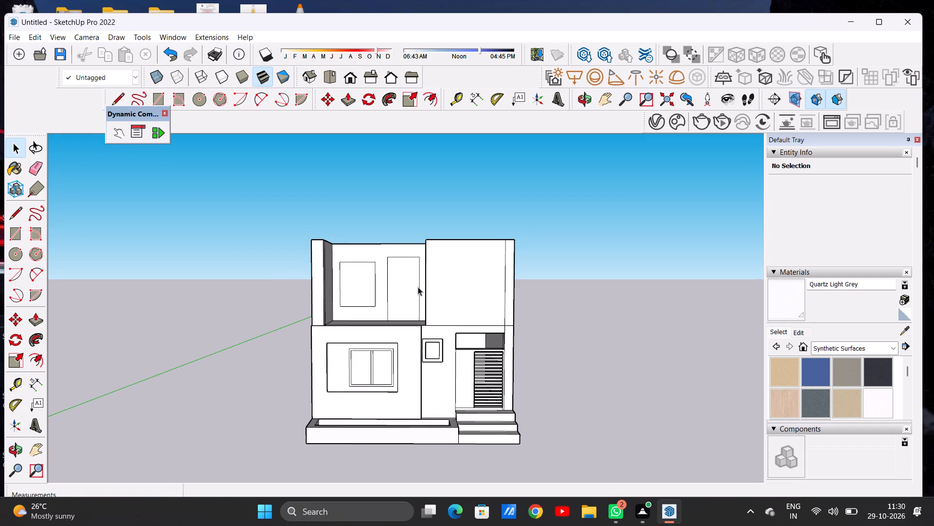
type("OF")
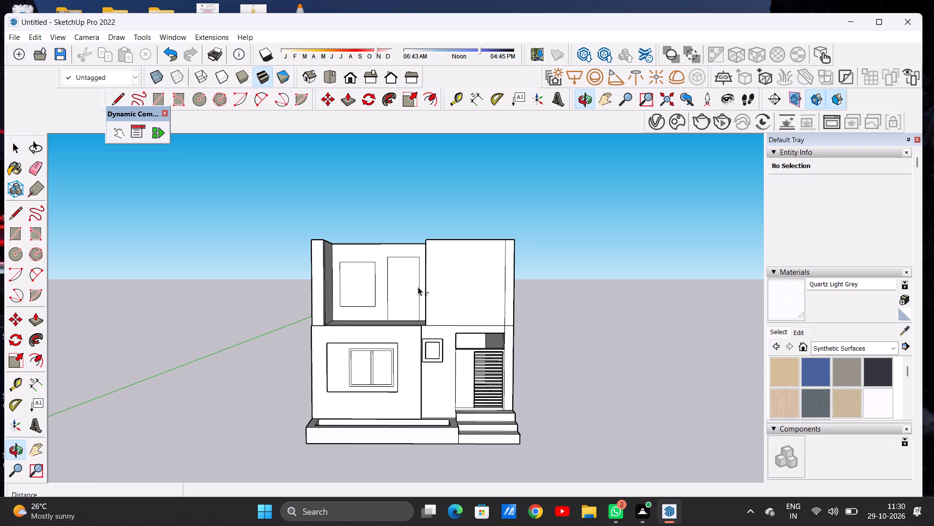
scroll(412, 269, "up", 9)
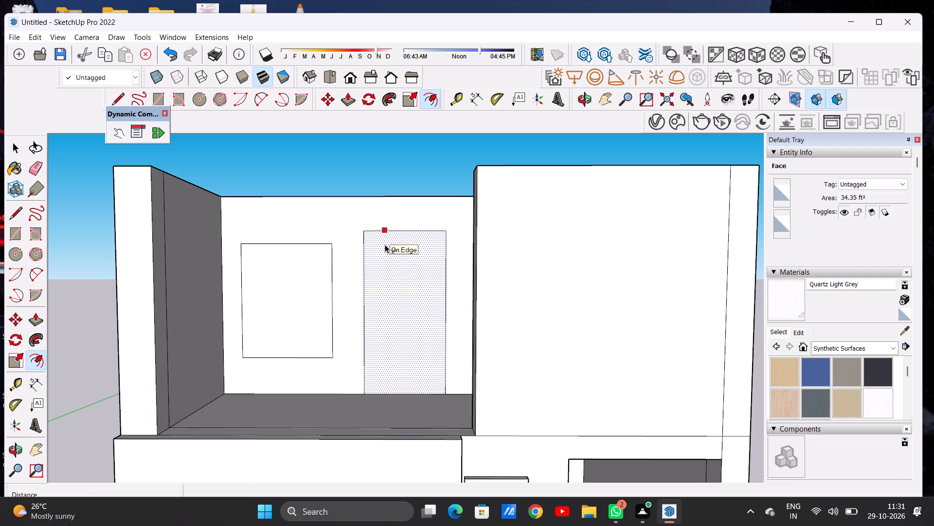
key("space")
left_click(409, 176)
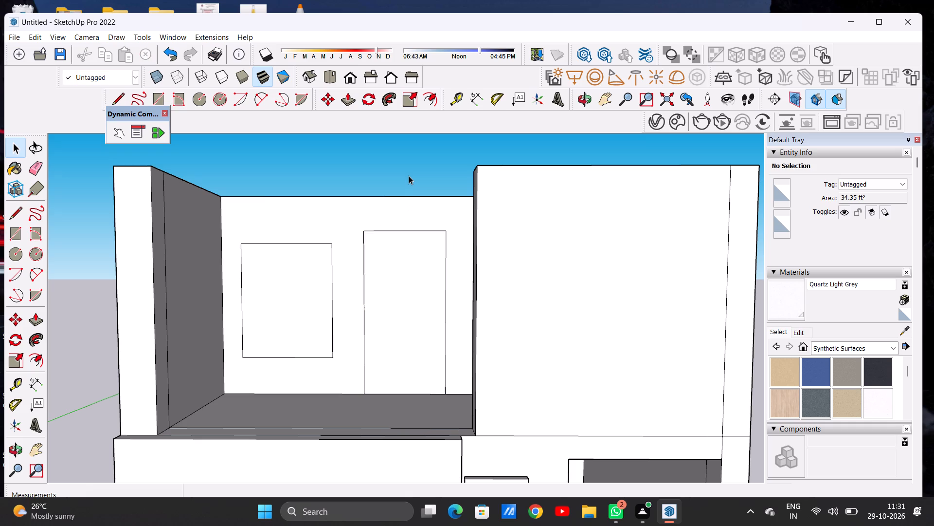
Push/Pull the door face on the cross wall inward about 6" to form a recess.
middle_click_drag(392, 227, 386, 293)
scroll(395, 271, "up", 4)
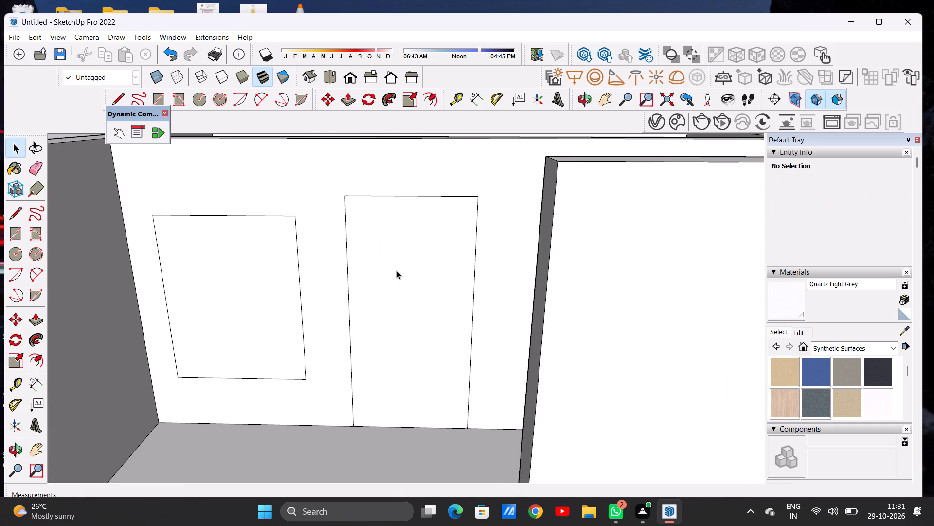
key("p")
scroll(407, 237, "up", 4)
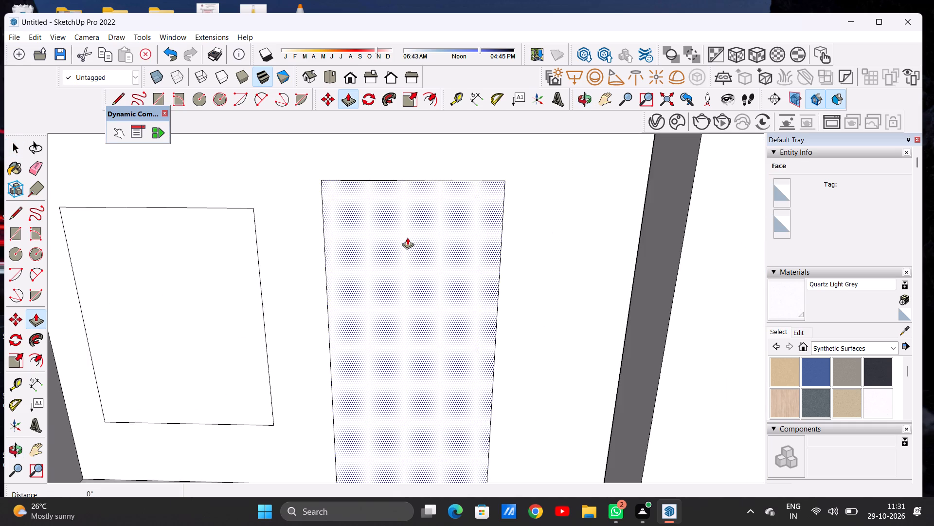
middle_click(392, 272)
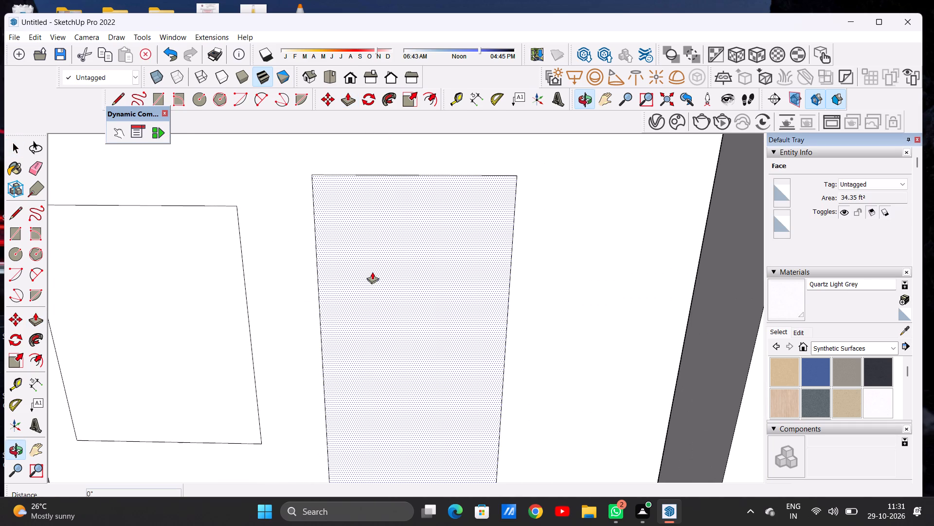
middle_click_drag(382, 269, 367, 261)
left_click(356, 260)
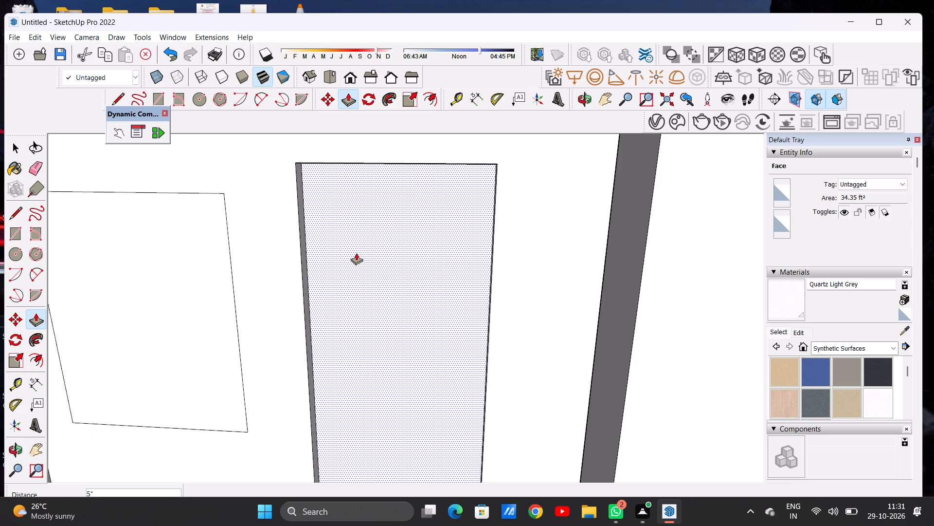
left_click(357, 251)
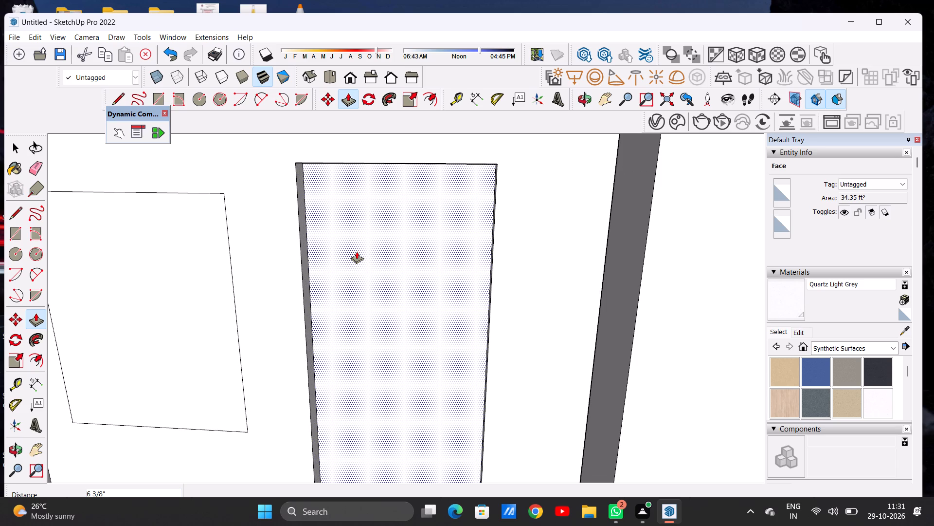
key("space")
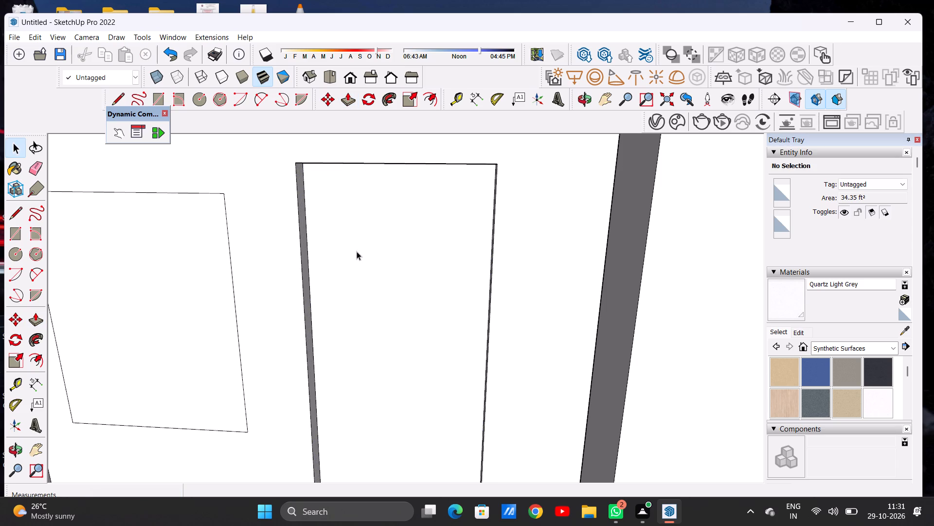
Offset the recessed door face's outline inward about 3 1/2" to make a door frame.
scroll(362, 250, "down", 10)
middle_click_drag(377, 293, 385, 242)
scroll(377, 354, "up", 6)
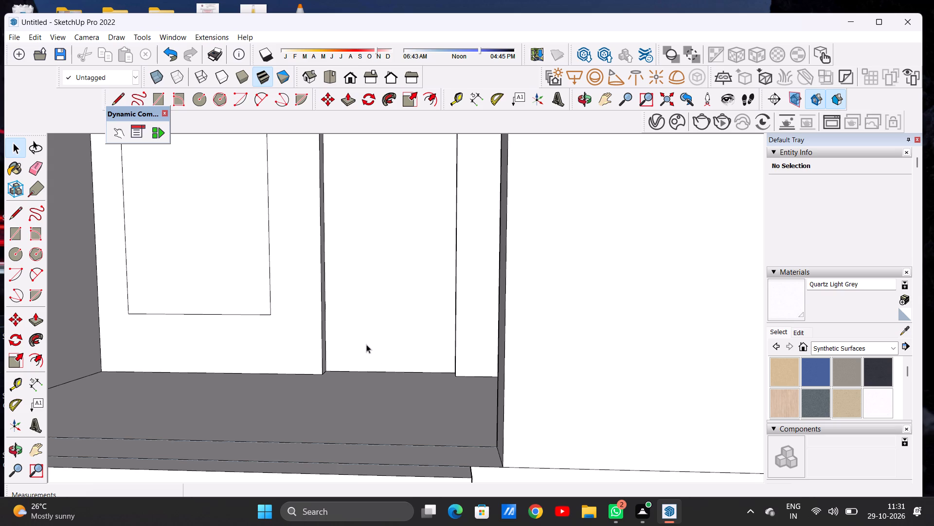
type("OF")
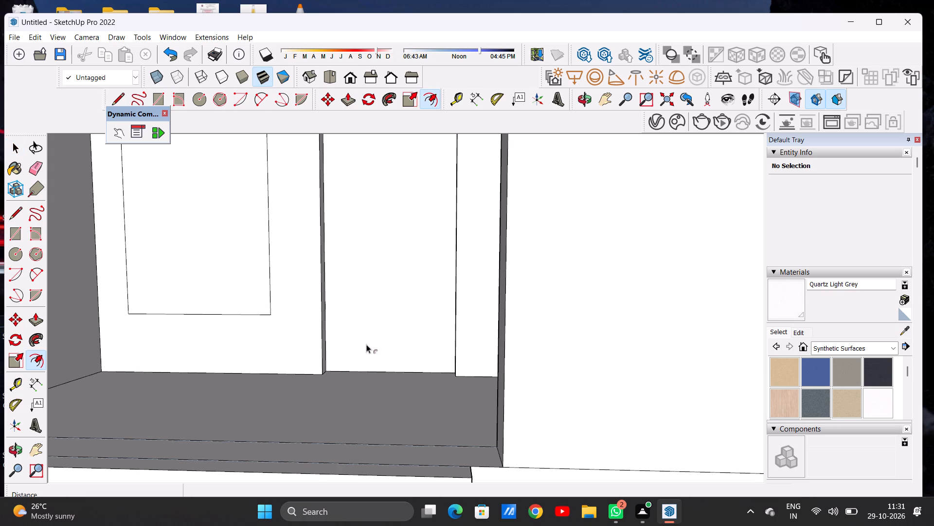
scroll(324, 347, "down", 6)
scroll(349, 217, "up", 4)
left_click(349, 217)
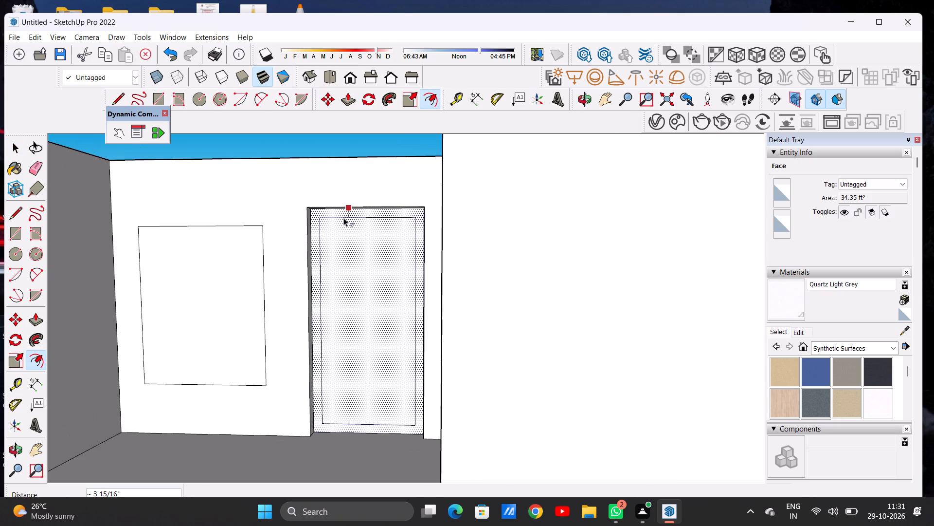
left_click(343, 217)
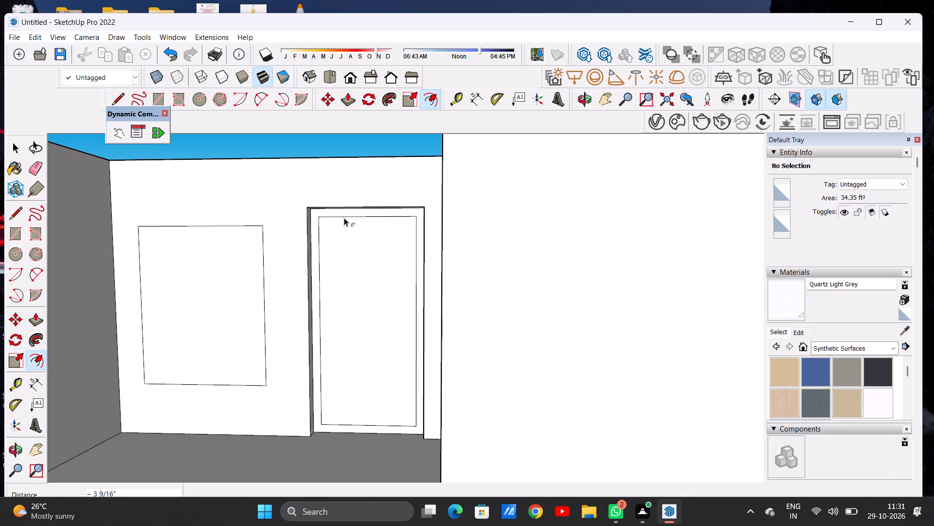
key("space")
Push/Pull the window face beside the upper-storey door inward about 6" to form a recess.
scroll(332, 265, "down", 5)
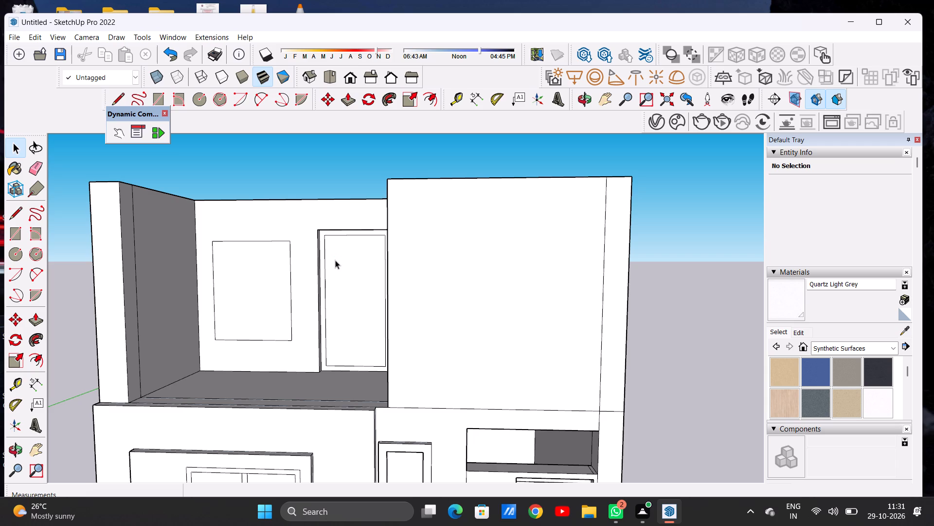
scroll(420, 278, "down", 5)
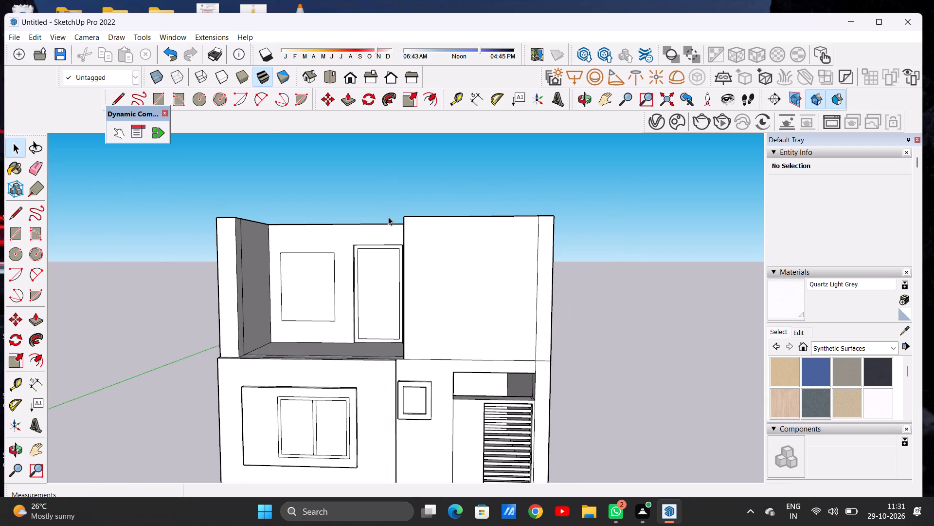
left_click(345, 80)
scroll(384, 288, "down", 3)
scroll(386, 327, "down", 7)
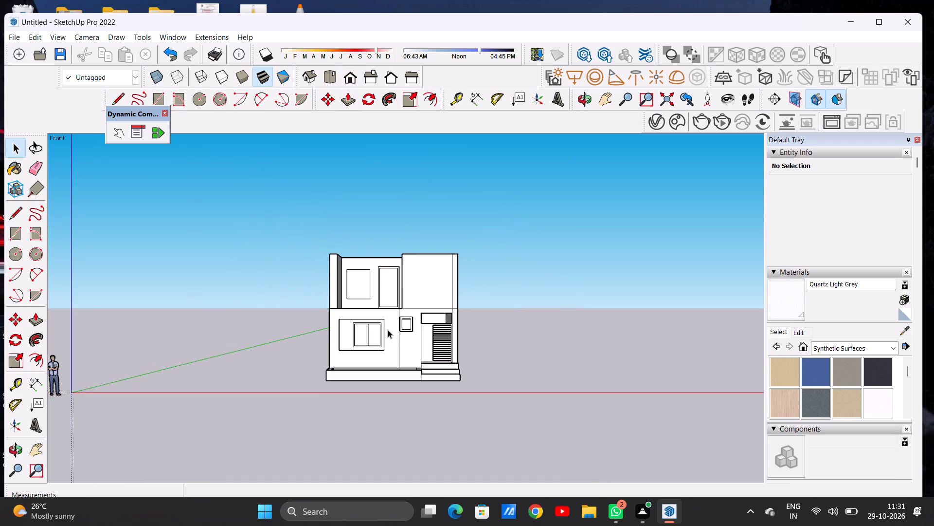
scroll(386, 267, "up", 13)
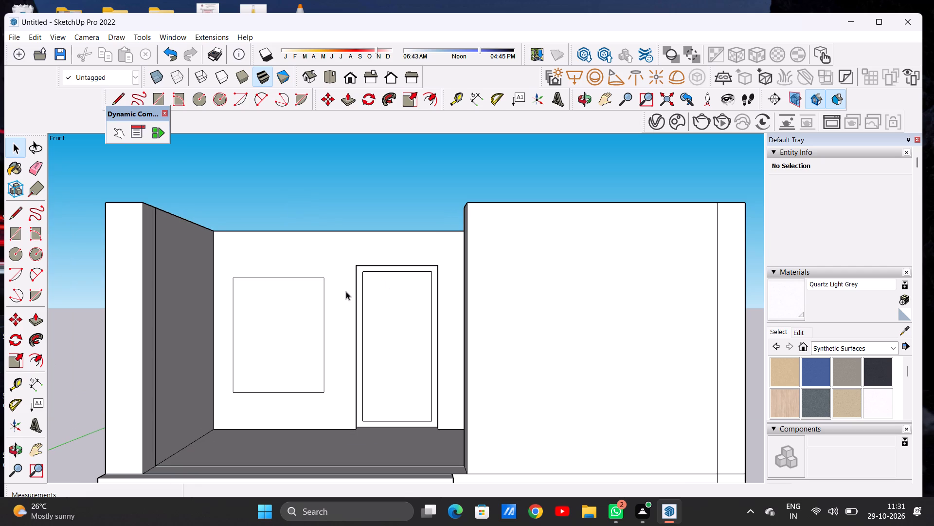
scroll(398, 279, "down", 6)
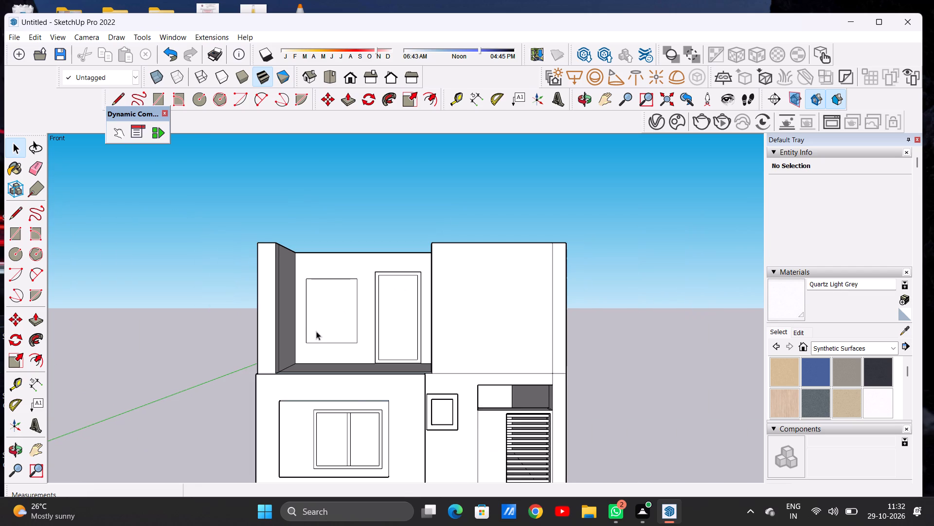
scroll(334, 289, "down", 2)
scroll(340, 283, "up", 4)
scroll(340, 283, "down", 1)
scroll(340, 283, "up", 7)
middle_click_drag(339, 293, 323, 346)
key("p")
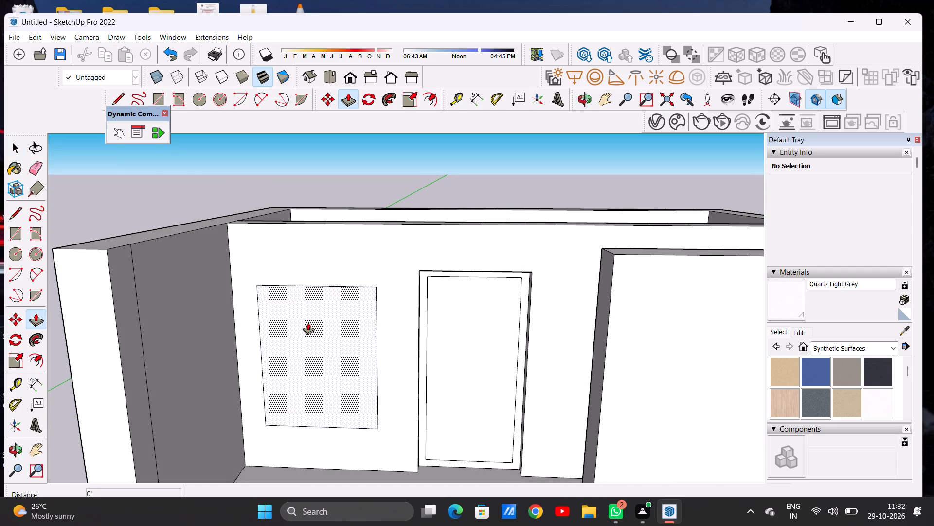
scroll(305, 322, "up", 5)
left_click(292, 335)
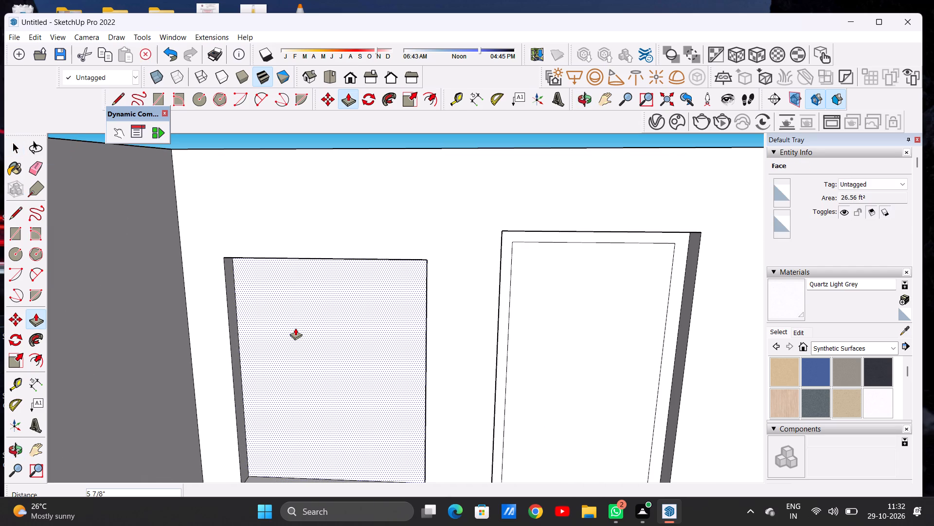
left_click(295, 328)
key("space")
Offset the recessed window face's outline inward about 4" to make a window frame.
scroll(344, 301, "down", 6)
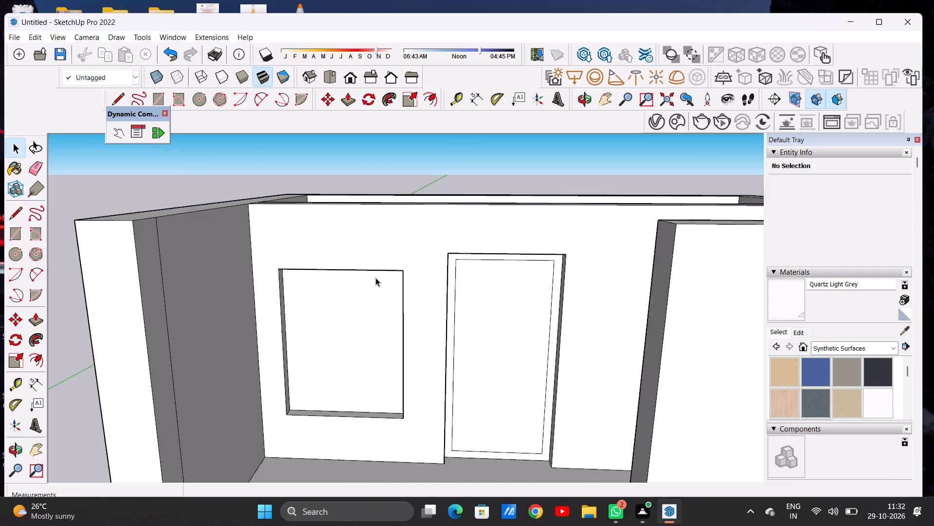
scroll(376, 278, "down", 11)
middle_click_drag(359, 329, 359, 285)
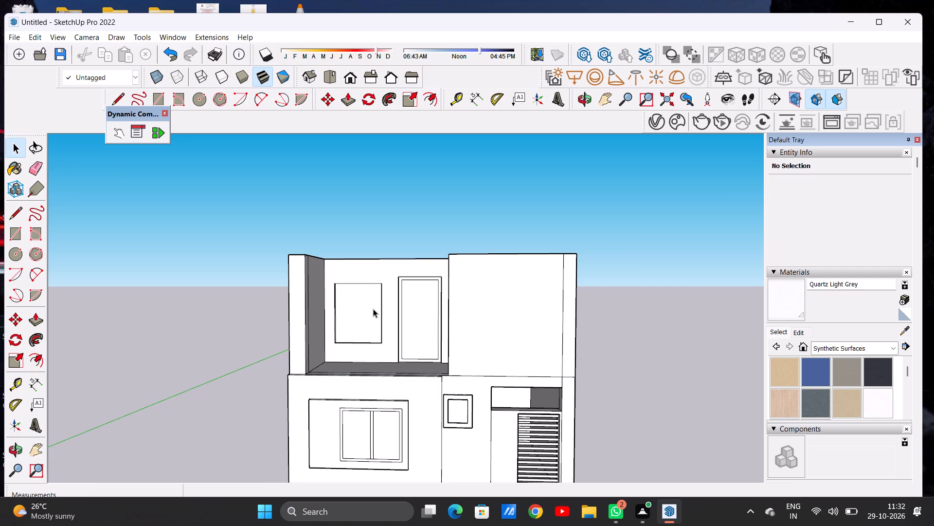
scroll(373, 309, "up", 4)
scroll(373, 309, "down", 1)
scroll(373, 309, "up", 2)
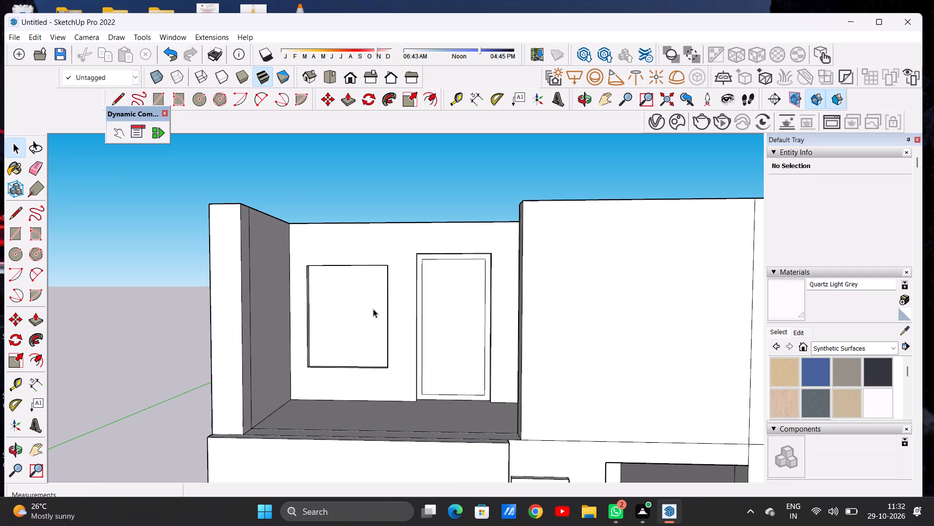
type("OF")
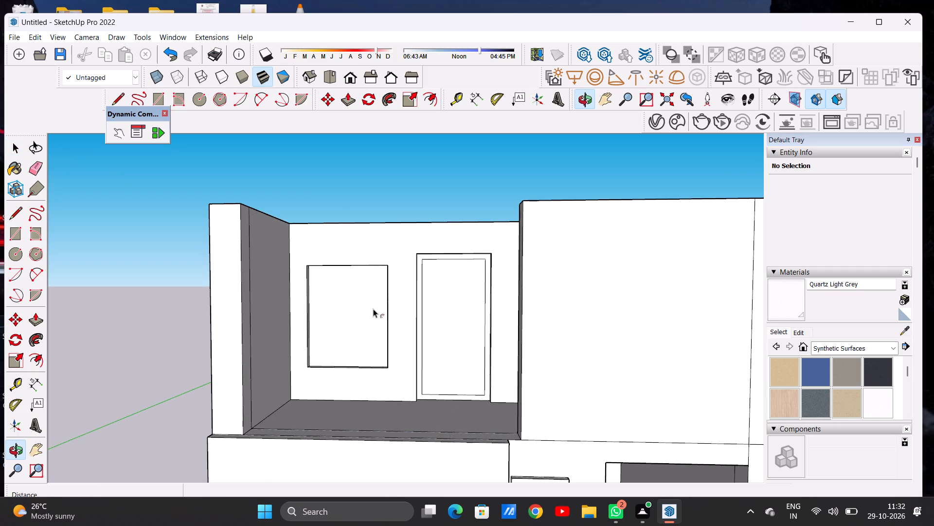
left_click(335, 278)
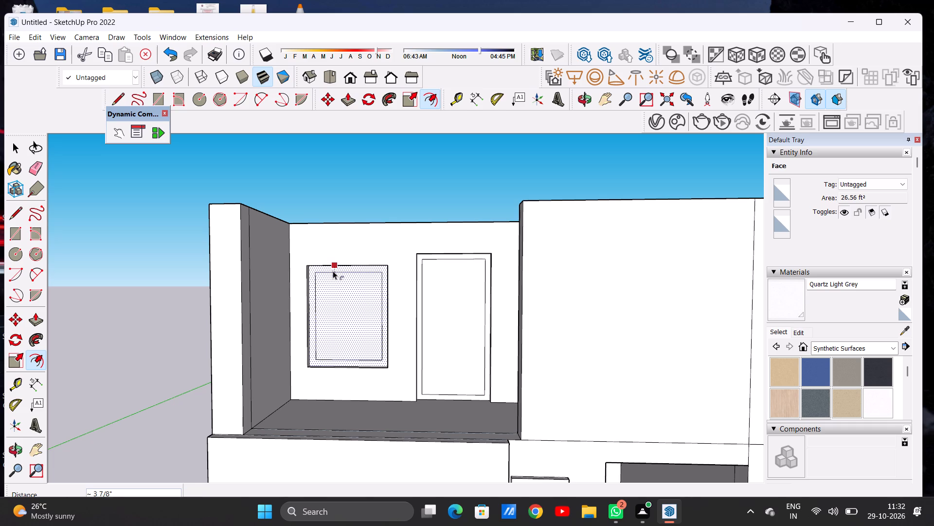
left_click(333, 271)
key("space")
Draw two closely spaced vertical lines across the upper-storey window's inner pane, from frame top to bottom, to form a central mullion.
type("L")
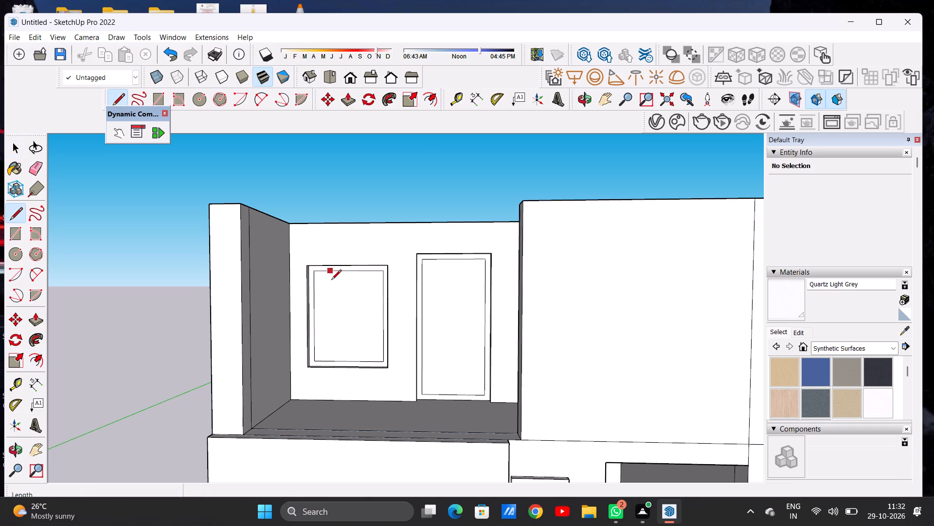
scroll(320, 326, "up", 5)
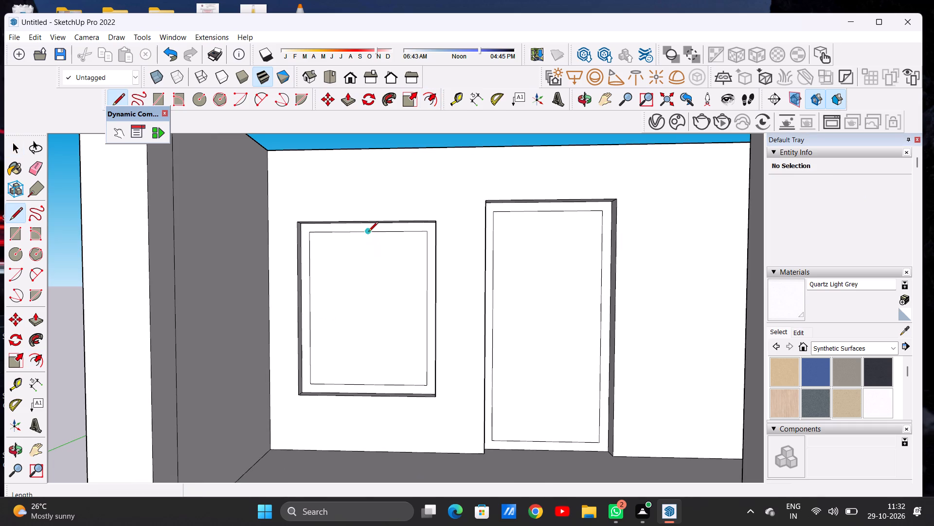
left_click(361, 231)
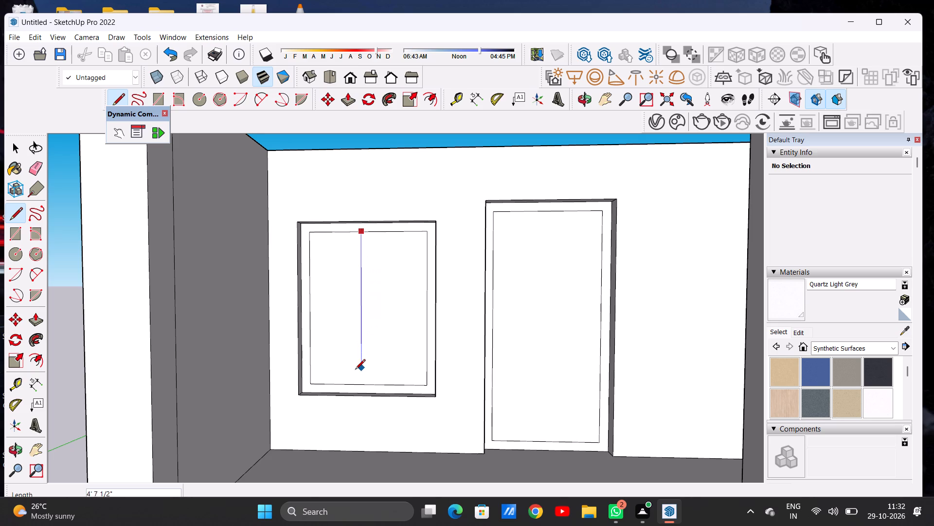
left_click(362, 382)
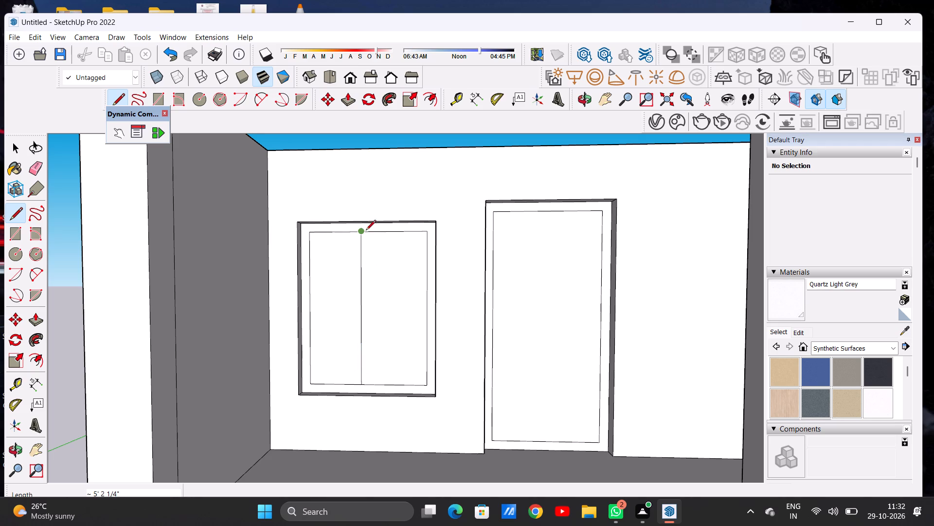
left_click(370, 232)
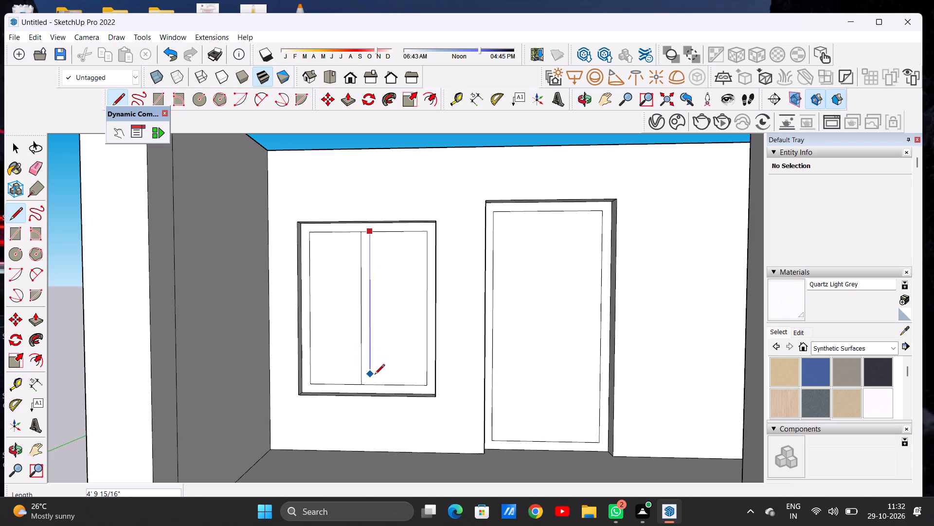
left_click(373, 382)
key("space")
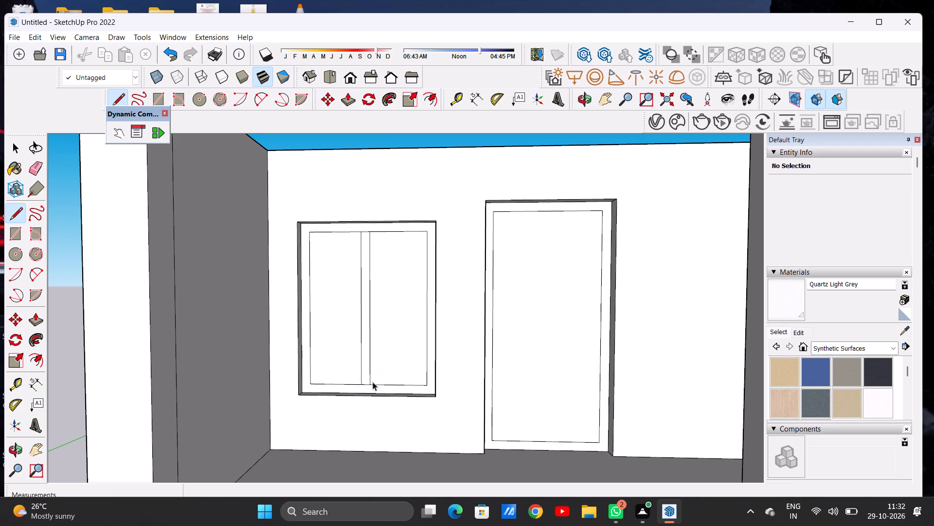
Push/Pull the narrow floor strip along the balcony's front edge upward about 7" to form a low parapet.
scroll(356, 372, "down", 20)
scroll(356, 372, "down", 5)
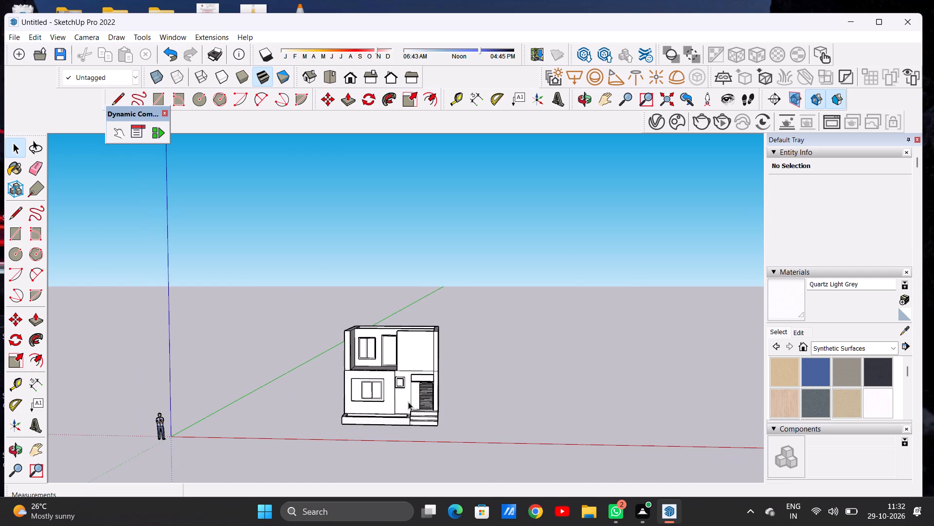
middle_click_drag(394, 391, 404, 386)
scroll(400, 361, "up", 6)
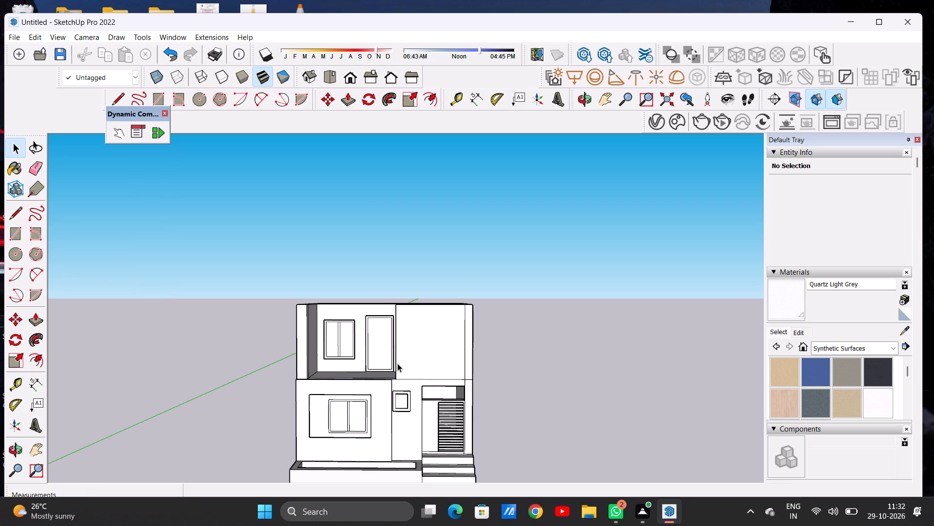
scroll(384, 355, "up", 3)
scroll(376, 366, "down", 17)
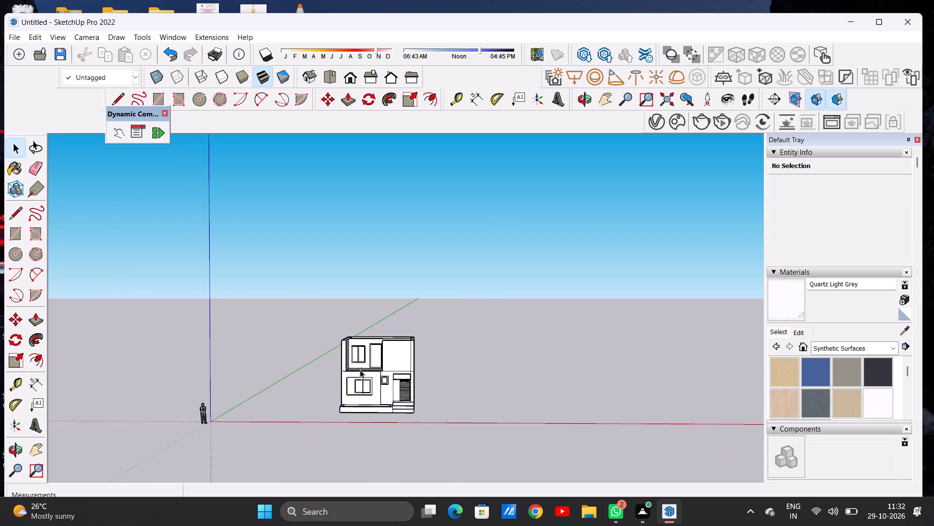
middle_click_drag(360, 371, 365, 417)
scroll(361, 366, "up", 1)
scroll(360, 366, "down", 1)
scroll(360, 366, "up", 17)
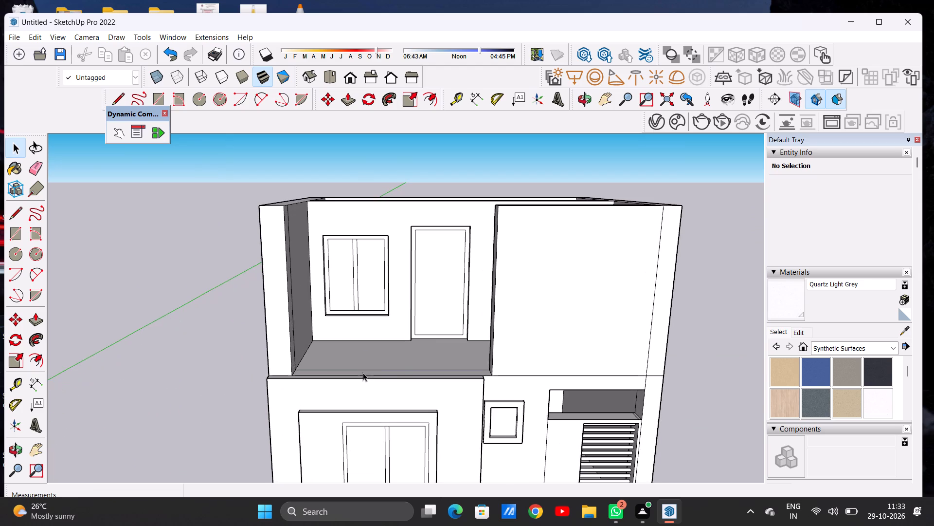
middle_click_drag(412, 362, 395, 409)
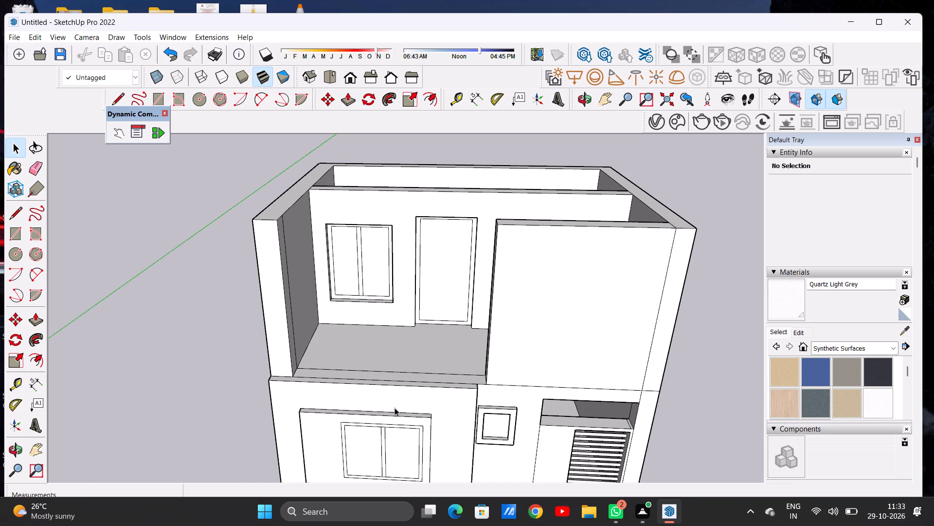
scroll(351, 409, "up", 5)
middle_click_drag(339, 361, 337, 390)
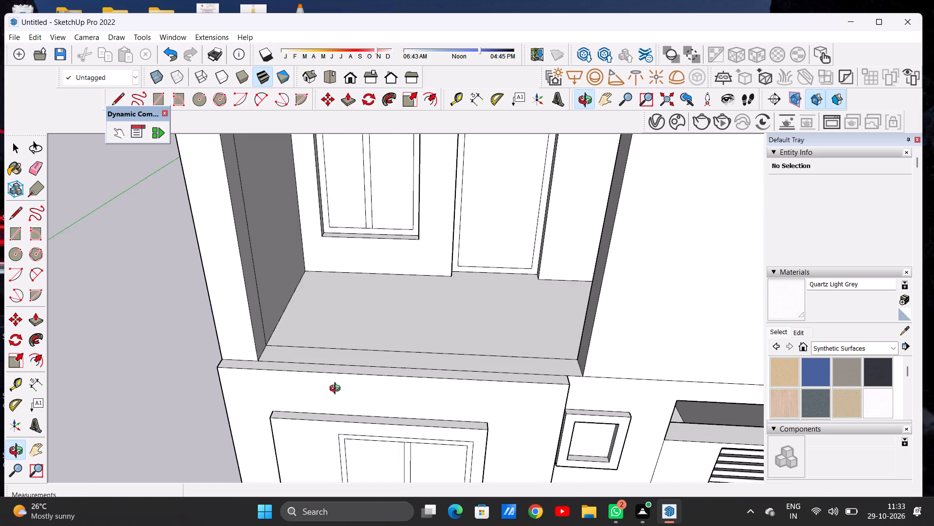
middle_click_drag(337, 390, 338, 391)
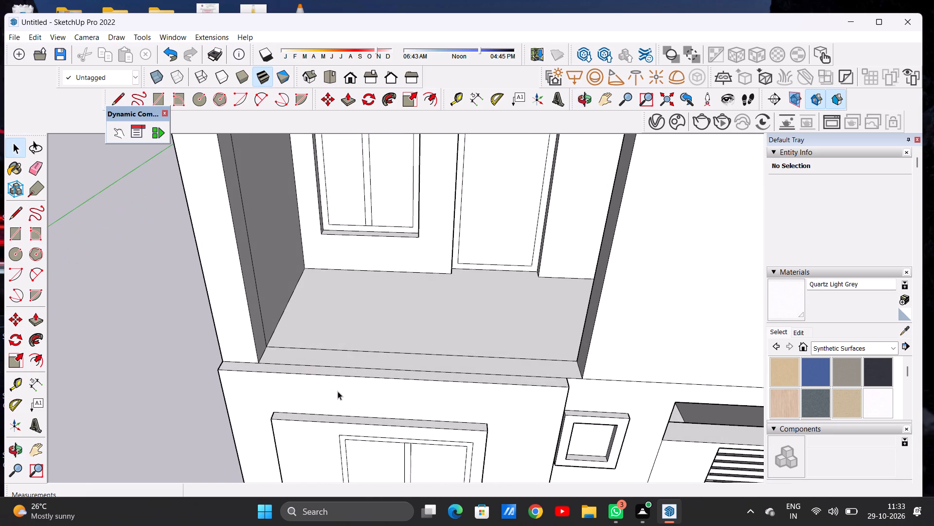
key("p")
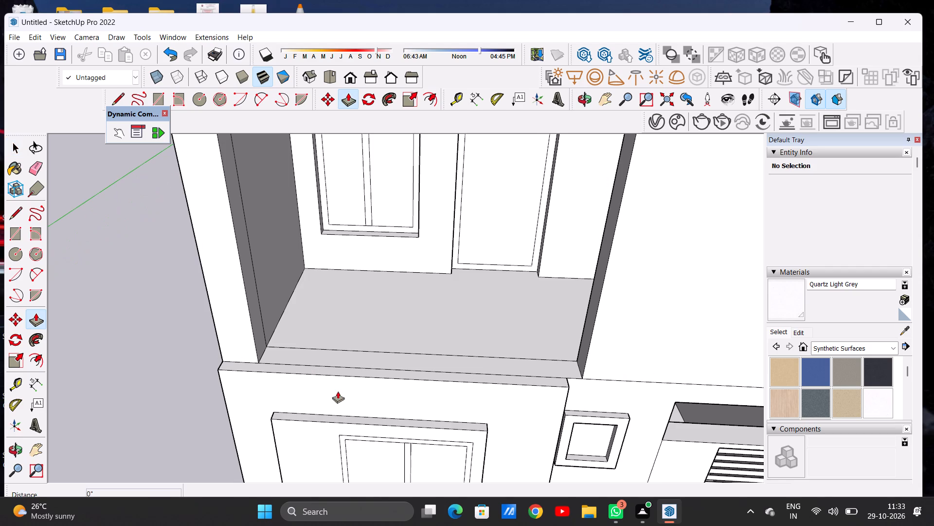
scroll(278, 350, "up", 7)
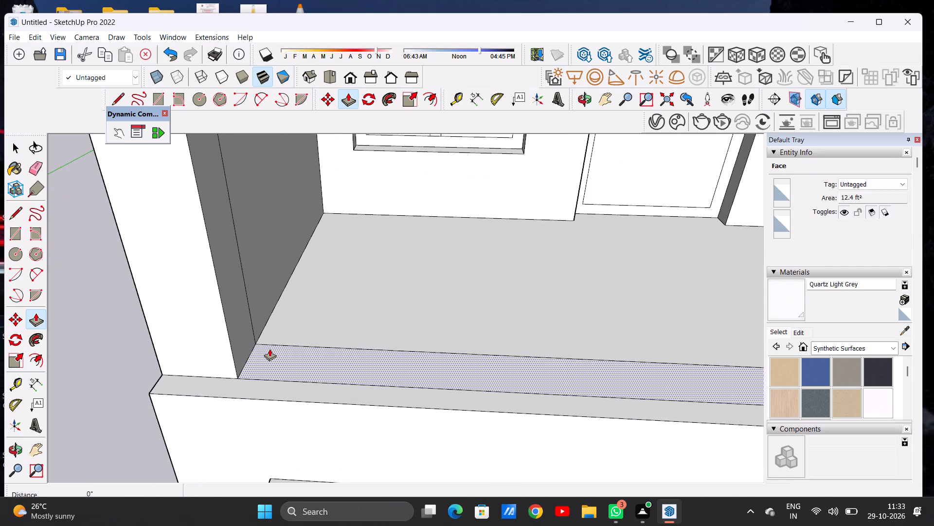
left_click(269, 349)
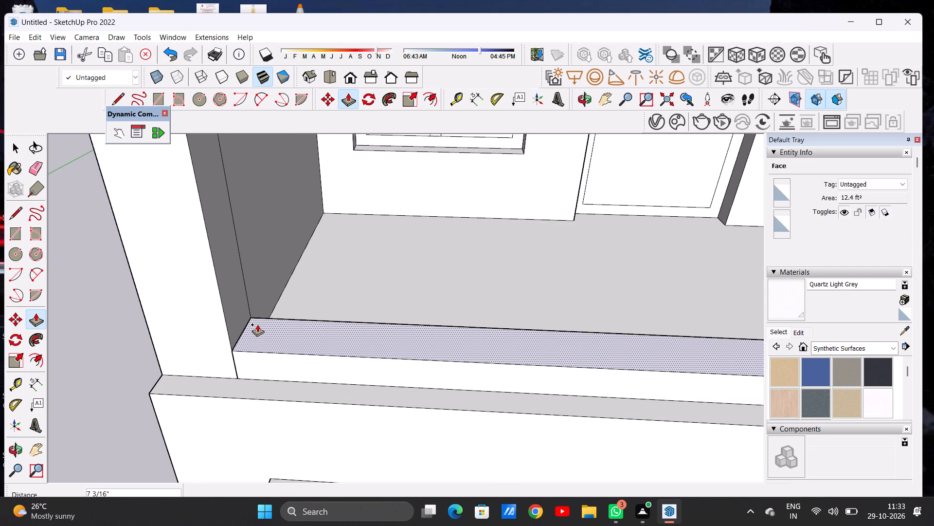
left_click(255, 318)
key("space")
Push/Pull both inner faces of the balcony's side wall, the narrow front strip and the large face, outward about 5 3/16" to thin the wall.
scroll(366, 374, "down", 2)
scroll(368, 376, "up", 1)
scroll(369, 376, "down", 3)
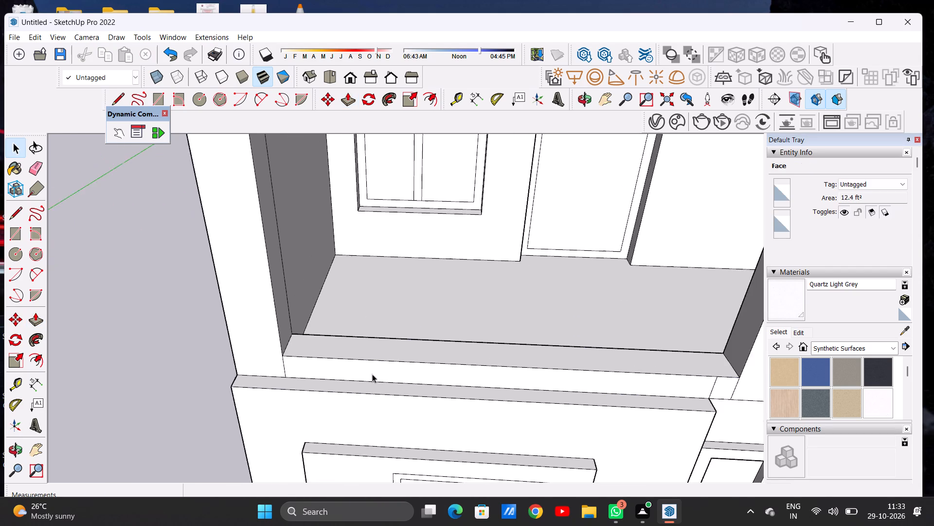
scroll(372, 374, "down", 5)
scroll(392, 361, "up", 1)
scroll(392, 361, "down", 7)
middle_click_drag(422, 362, 430, 280)
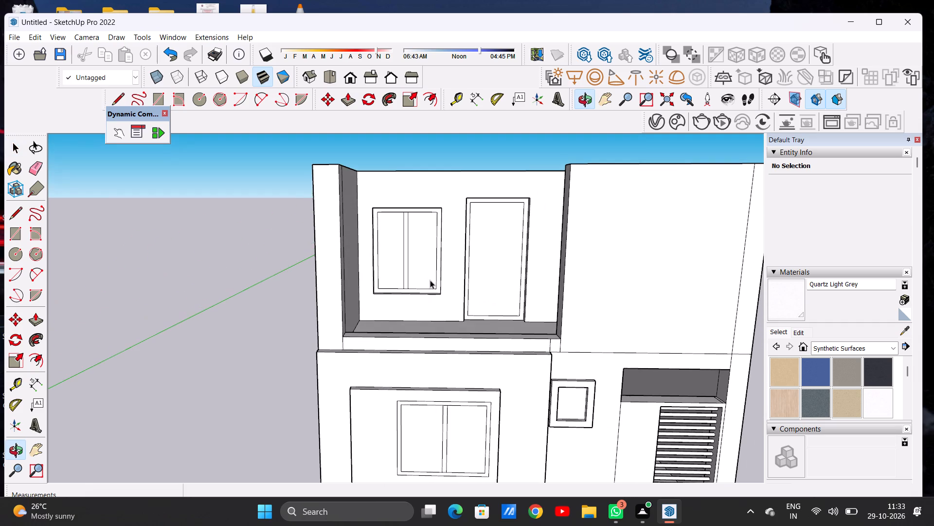
scroll(330, 370, "down", 1)
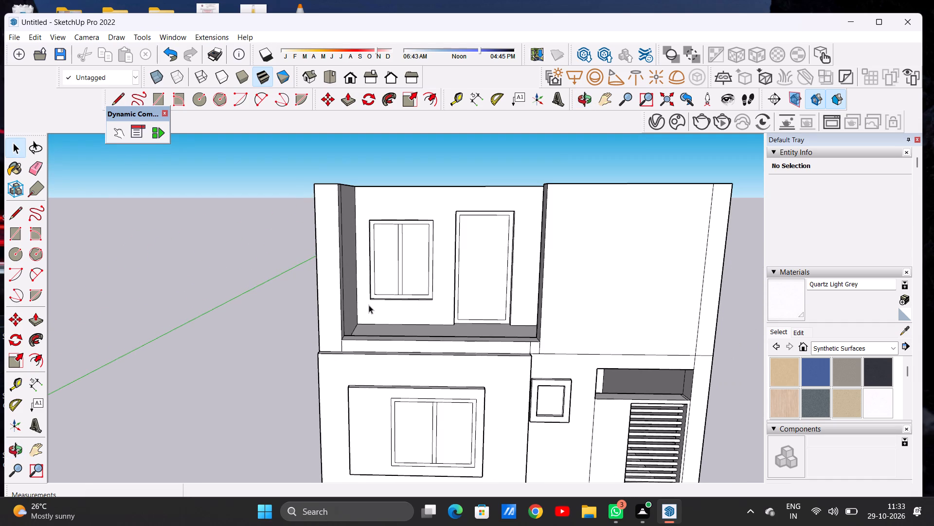
middle_click_drag(366, 307, 307, 395)
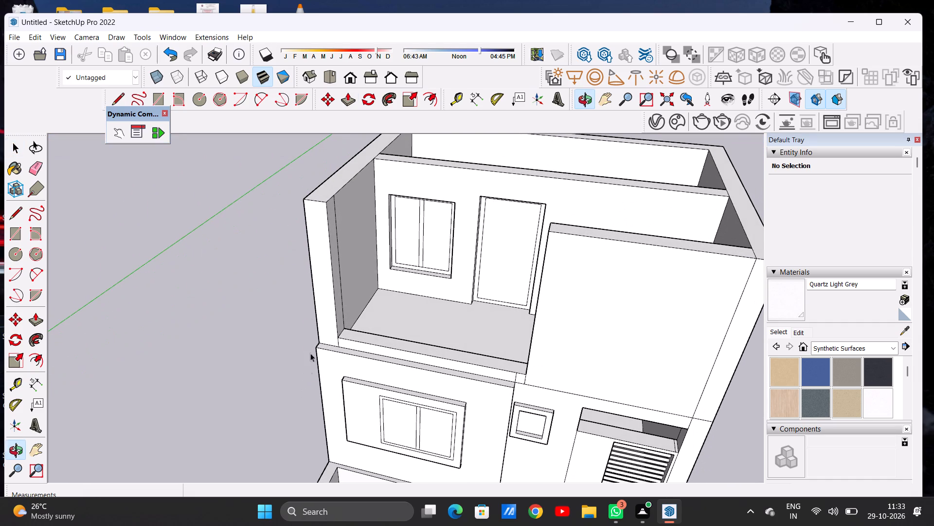
key("p")
scroll(338, 250, "up", 2)
scroll(338, 250, "down", 1)
scroll(338, 250, "up", 4)
left_click(327, 262)
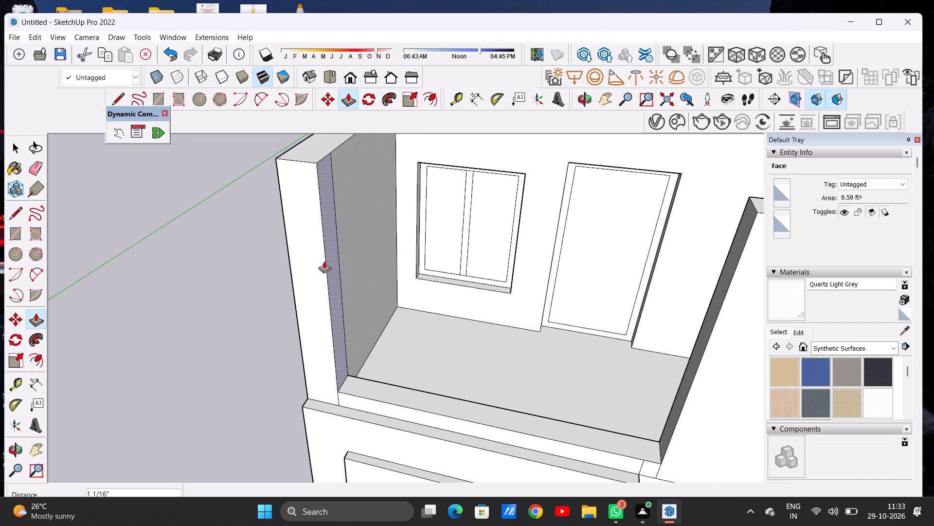
left_click(316, 253)
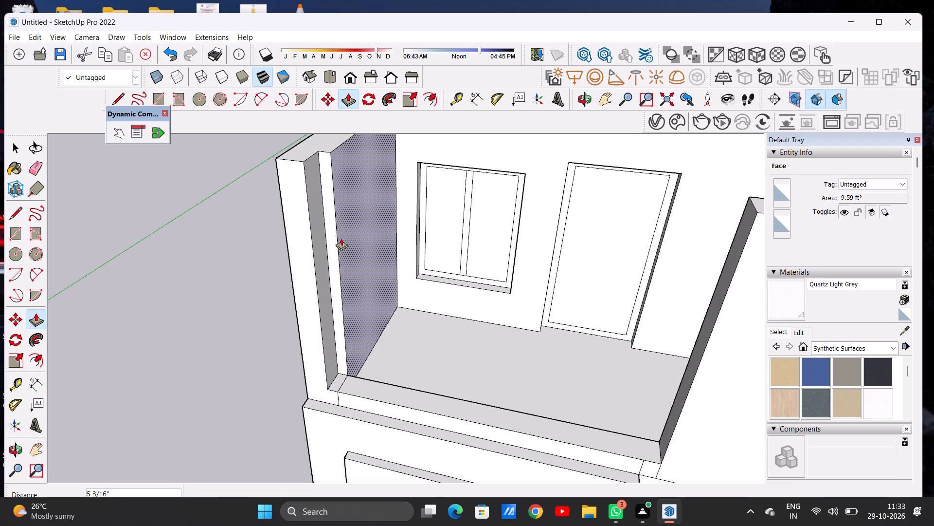
left_click(341, 238)
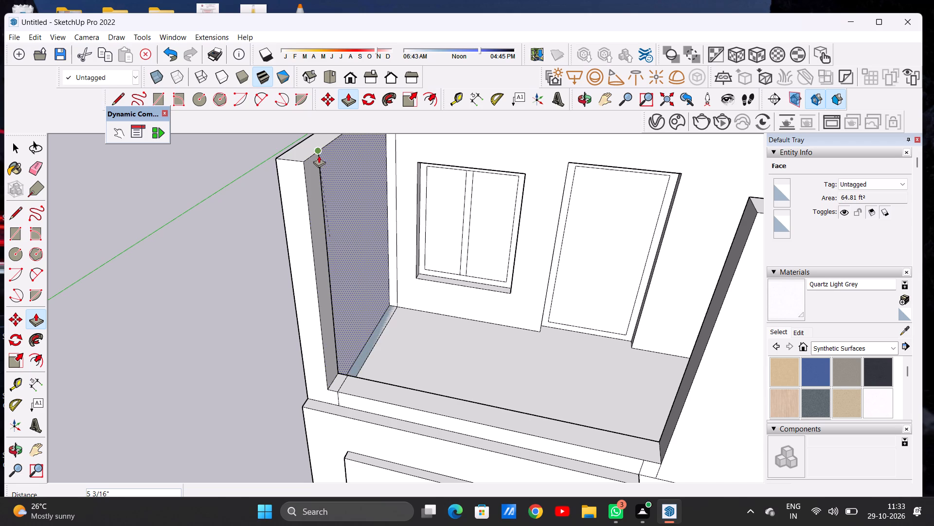
left_click(319, 154)
key("space")
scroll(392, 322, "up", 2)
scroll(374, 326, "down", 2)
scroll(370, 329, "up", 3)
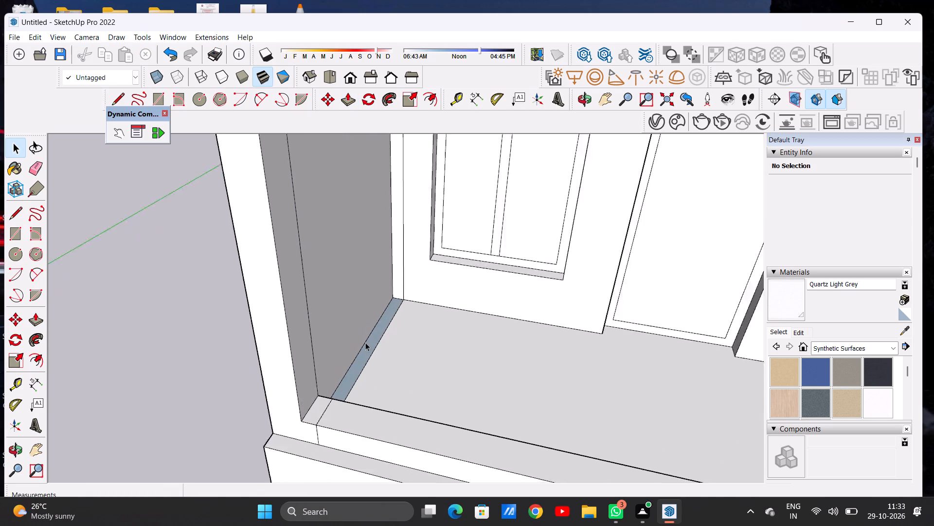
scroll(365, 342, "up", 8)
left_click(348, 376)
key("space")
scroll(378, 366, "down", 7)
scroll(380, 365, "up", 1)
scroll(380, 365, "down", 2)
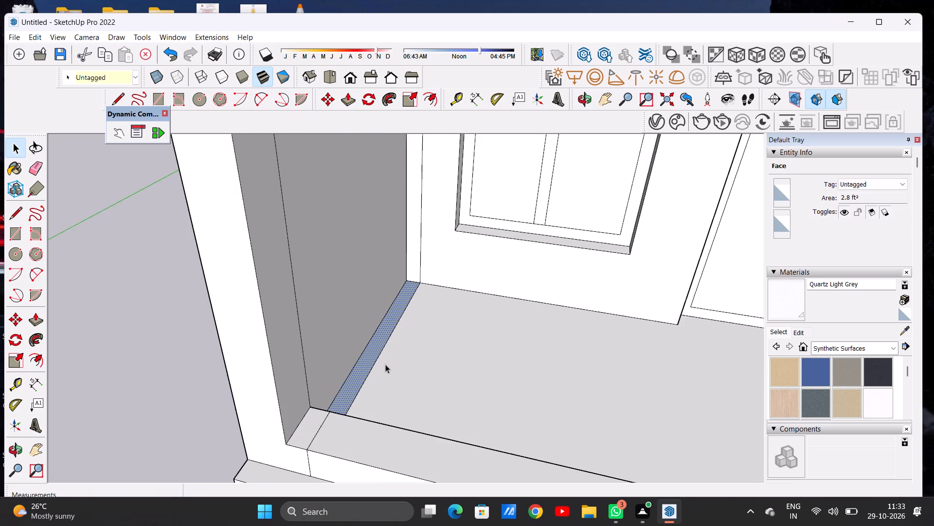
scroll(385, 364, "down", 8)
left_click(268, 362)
Erase the leftover vertical edge on the cross wall next to the balcony's side wall.
middle_click_drag(431, 317, 434, 301)
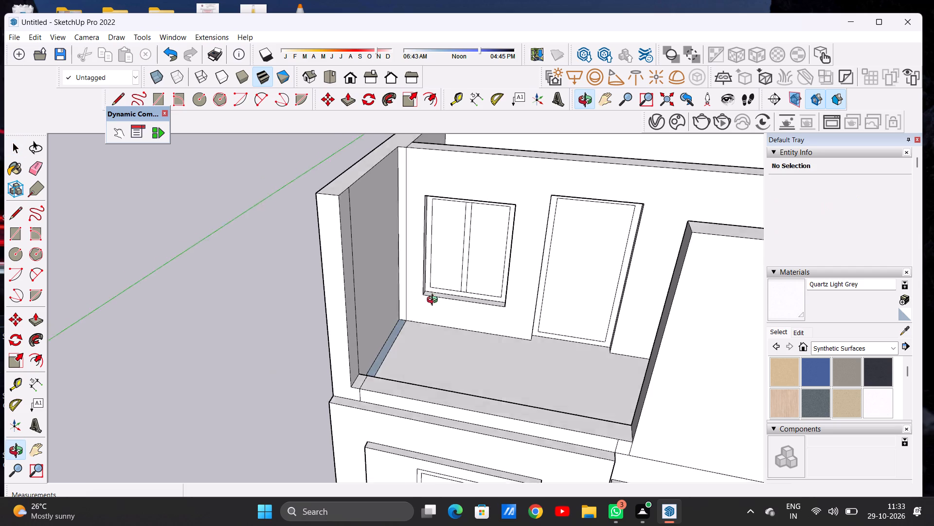
middle_click_drag(434, 301, 439, 317)
scroll(332, 336, "down", 5)
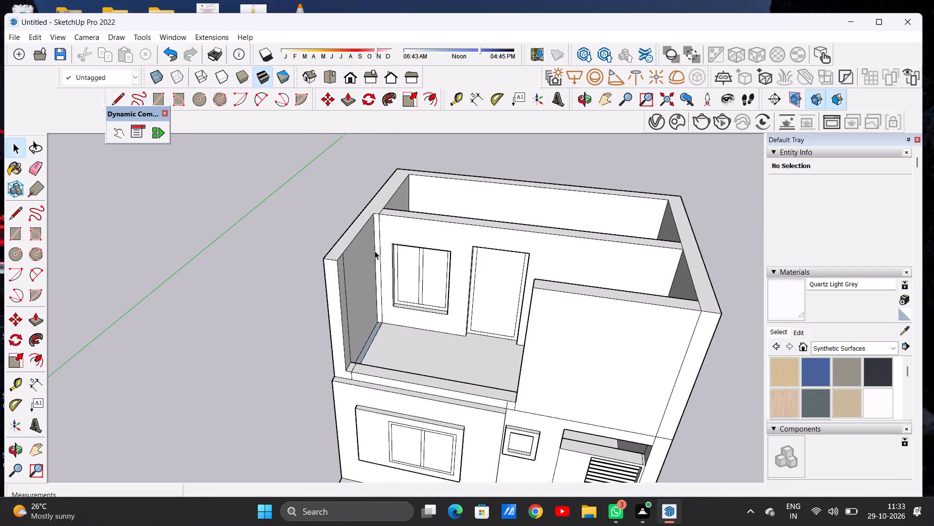
scroll(375, 251, "up", 8)
key("e")
left_click_drag(377, 215, 382, 219)
key("space")
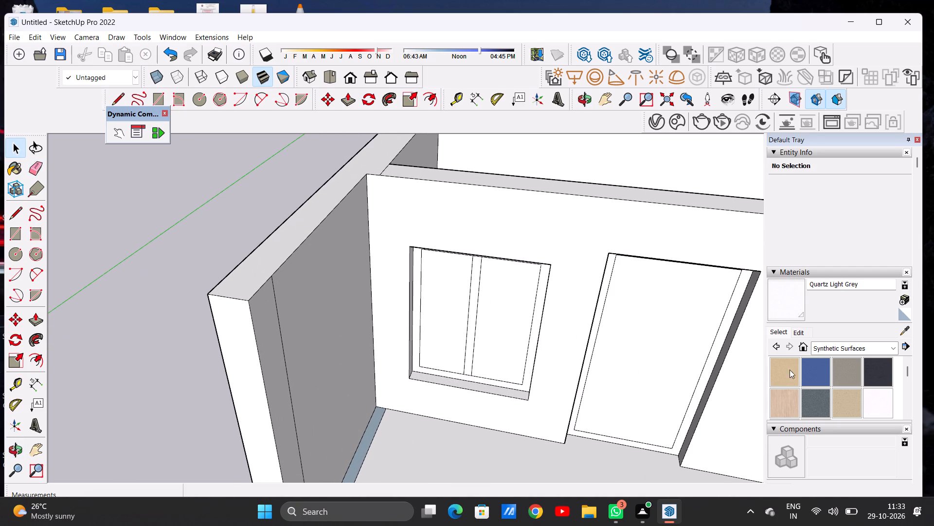
Paint the narrow blue-grey floor strip along the balcony's side wall with Quartz Light Grey.
left_click(876, 399)
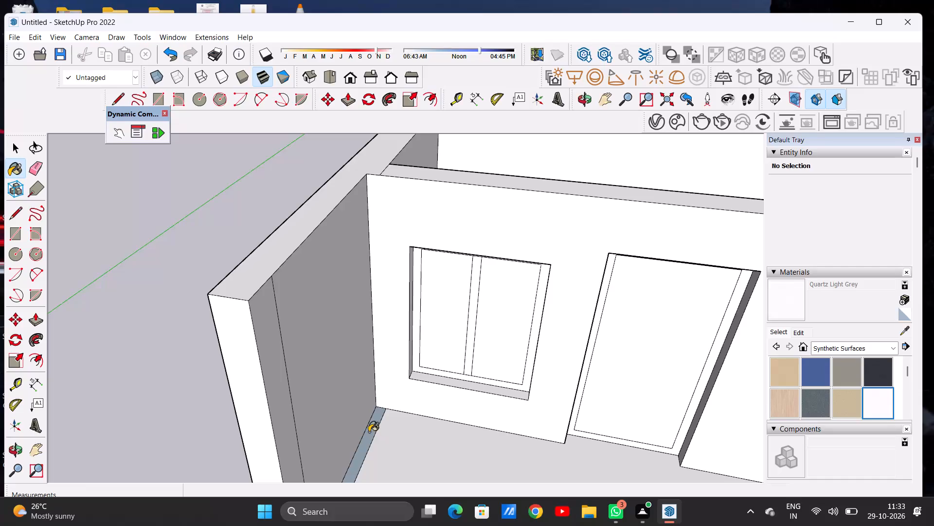
left_click(369, 432)
key("space")
Erase the leftover short edges on the front and top of the balcony parapet near the side wall.
scroll(366, 412, "down", 7)
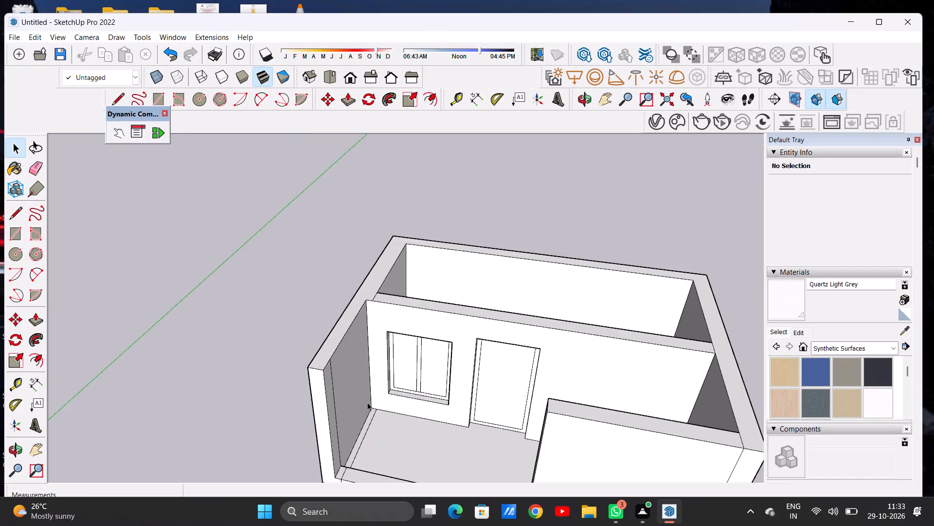
scroll(367, 402, "down", 19)
middle_click_drag(357, 421, 374, 323)
scroll(376, 388, "up", 14)
middle_click_drag(345, 400, 354, 407)
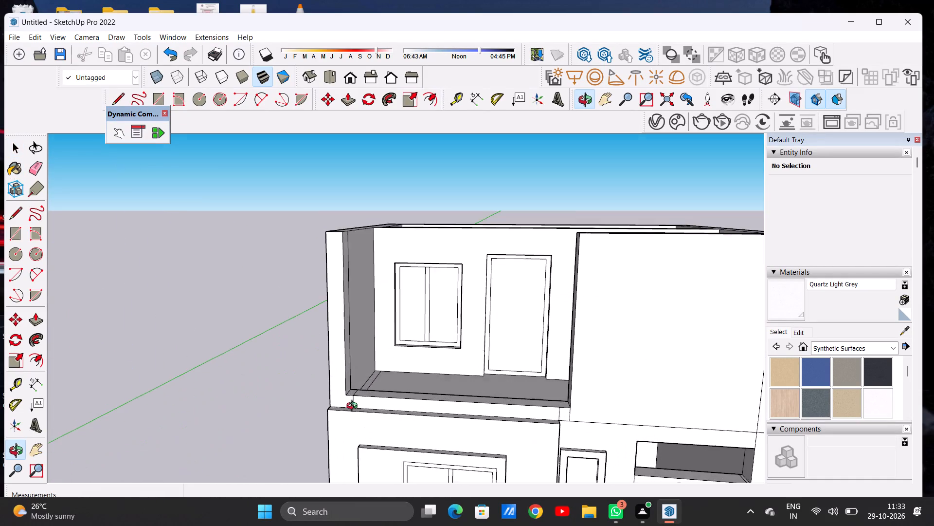
middle_click_drag(354, 407, 354, 409)
scroll(354, 409, "down", 1)
scroll(354, 409, "up", 1)
scroll(354, 409, "down", 1)
scroll(354, 409, "up", 5)
scroll(353, 397, "down", 1)
scroll(353, 397, "up", 10)
key("e")
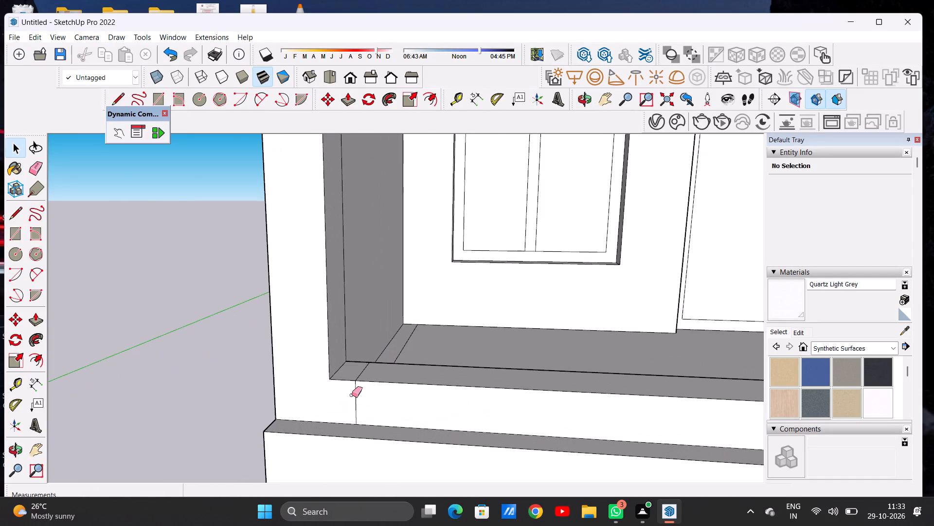
left_click_drag(352, 395, 357, 402)
middle_click_drag(359, 368, 354, 422)
left_click_drag(353, 407, 358, 411)
key("space")
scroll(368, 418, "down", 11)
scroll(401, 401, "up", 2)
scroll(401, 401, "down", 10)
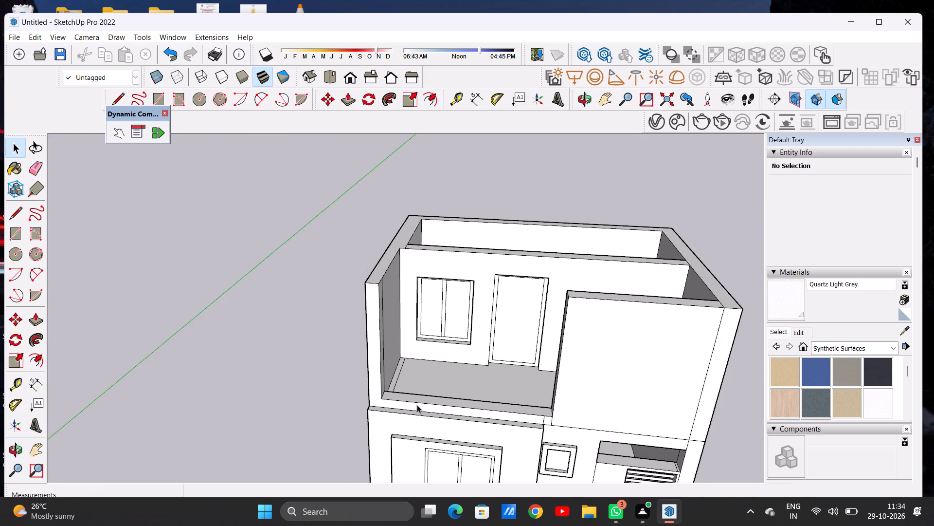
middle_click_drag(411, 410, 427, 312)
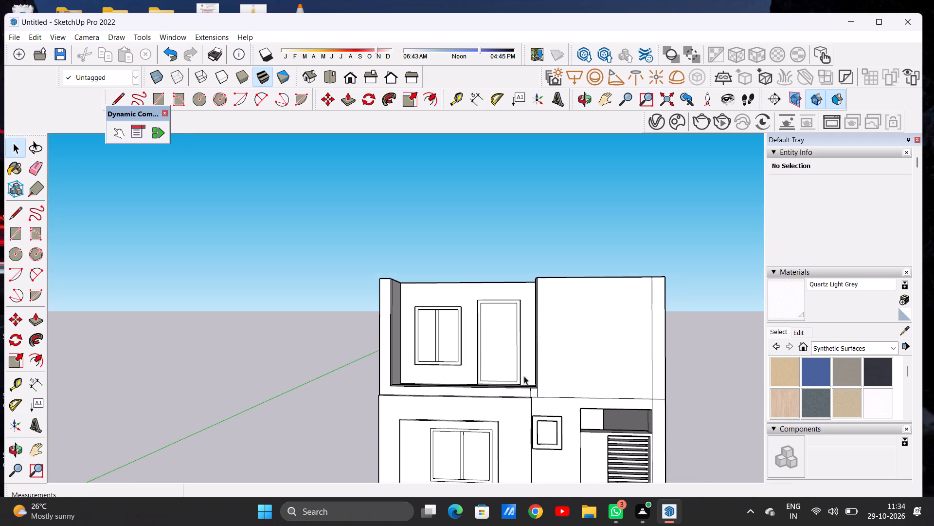
Erase the leftover short vertical edge on the front of the balcony parapet beside the tall upper wall block.
scroll(552, 394, "up", 1)
scroll(552, 396, "down", 2)
scroll(547, 405, "up", 12)
scroll(529, 392, "down", 1)
scroll(529, 392, "up", 5)
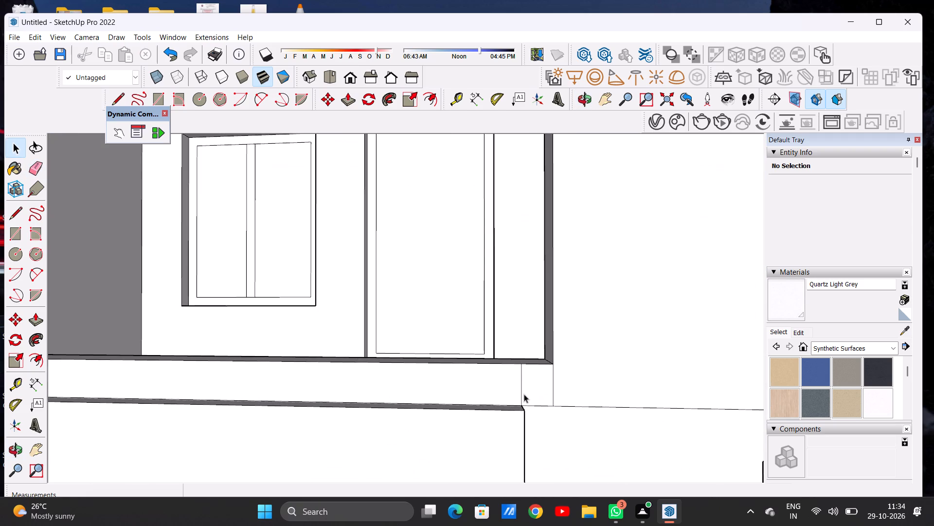
key("e")
left_click(522, 390)
key("space")
Examine the balcony's parapet, side wall and floor from the front, the side and above.
scroll(467, 372, "down", 9)
scroll(507, 371, "down", 3)
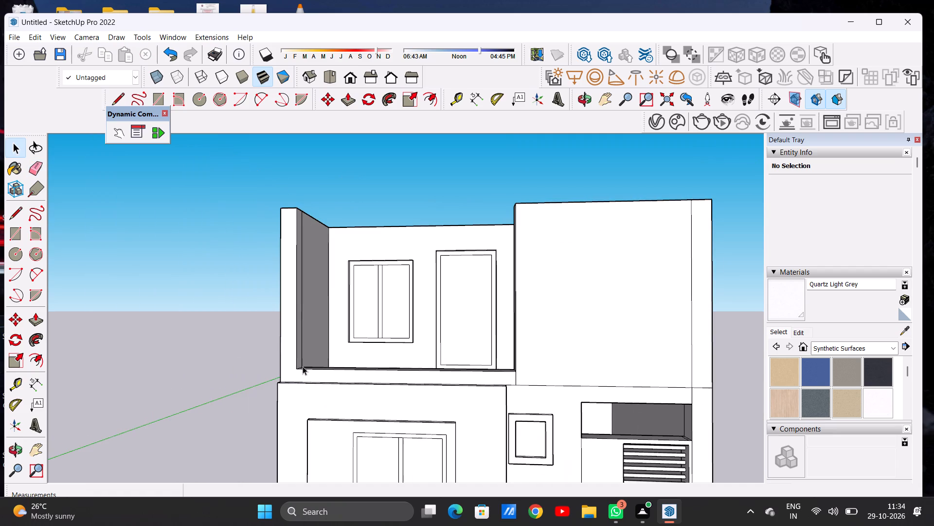
middle_click_drag(303, 368, 300, 422)
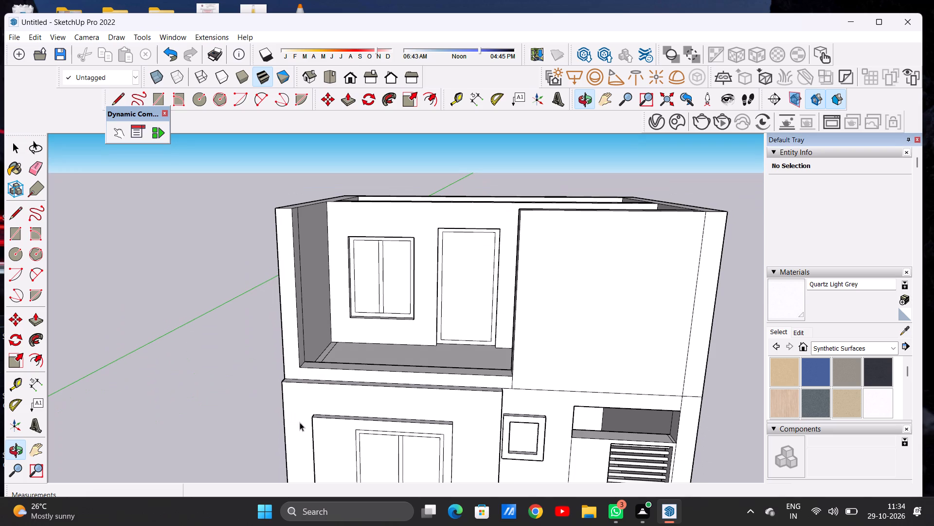
scroll(345, 344, "up", 5)
scroll(349, 370, "down", 3)
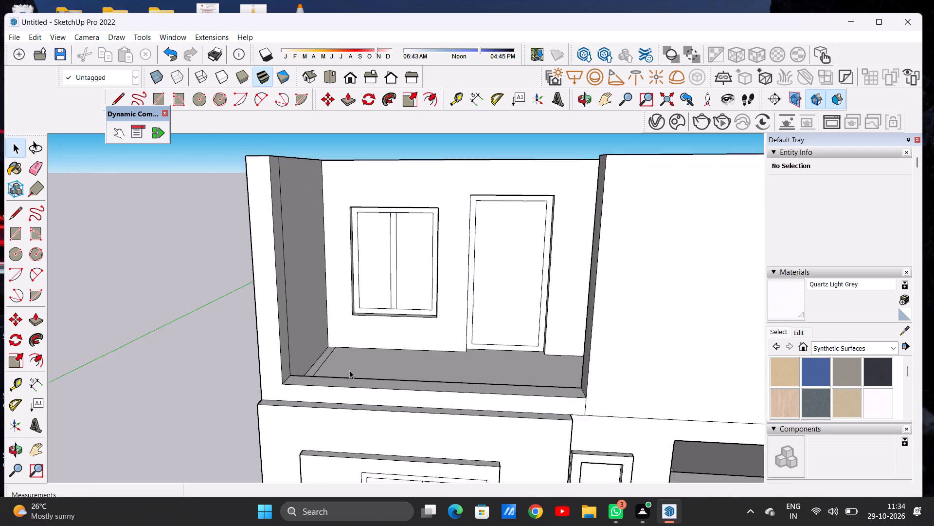
scroll(349, 370, "down", 4)
middle_click_drag(299, 378, 484, 381)
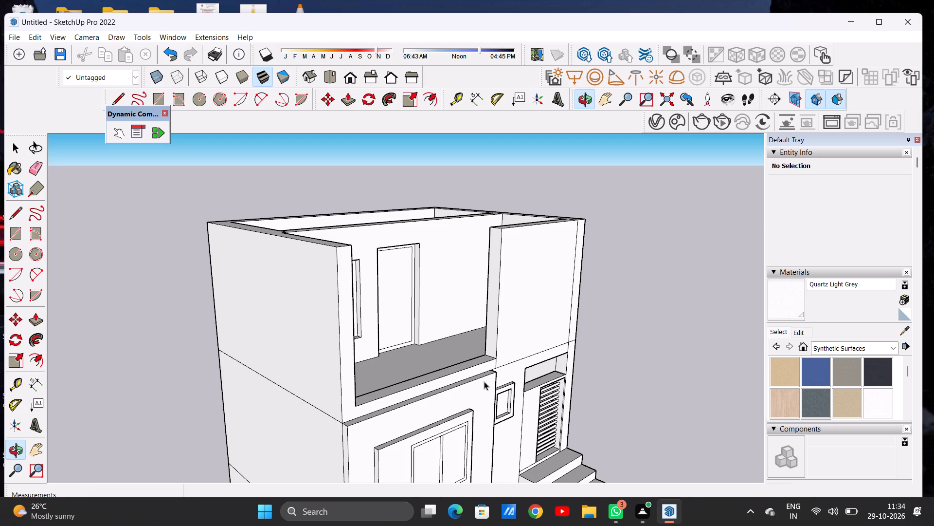
scroll(481, 376, "down", 10)
middle_click_drag(472, 387, 317, 370)
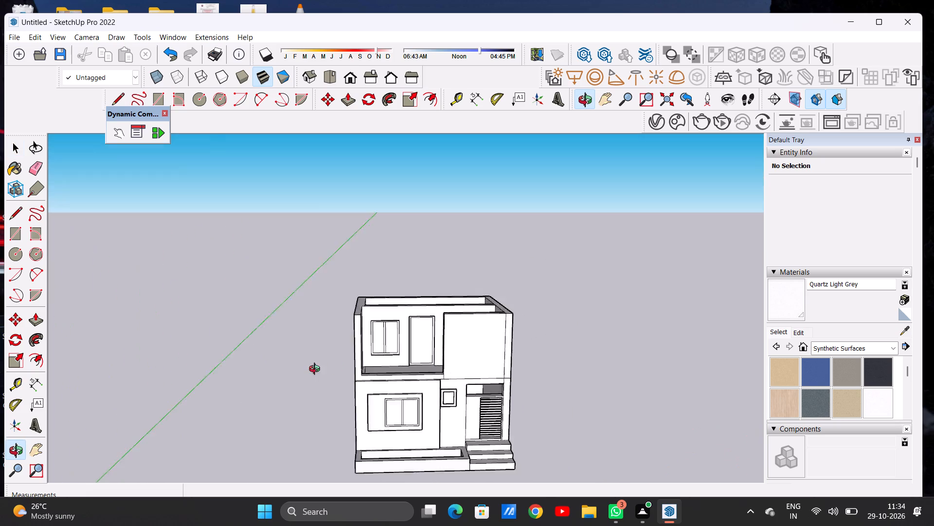
middle_click_drag(317, 370, 299, 423)
scroll(349, 406, "up", 4)
scroll(352, 406, "down", 1)
scroll(352, 406, "up", 10)
middle_click_drag(382, 368, 380, 437)
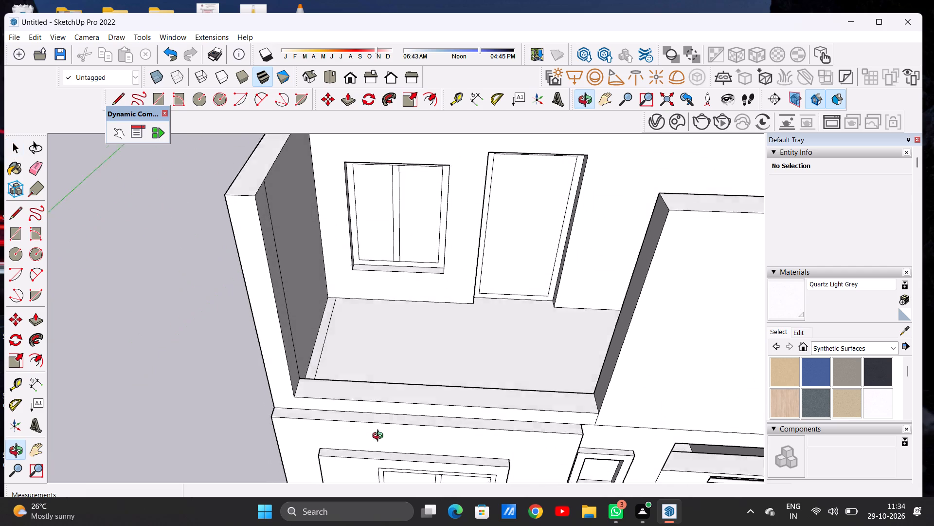
middle_click_drag(380, 437, 379, 443)
scroll(421, 333, "down", 6)
middle_click_drag(416, 346, 415, 381)
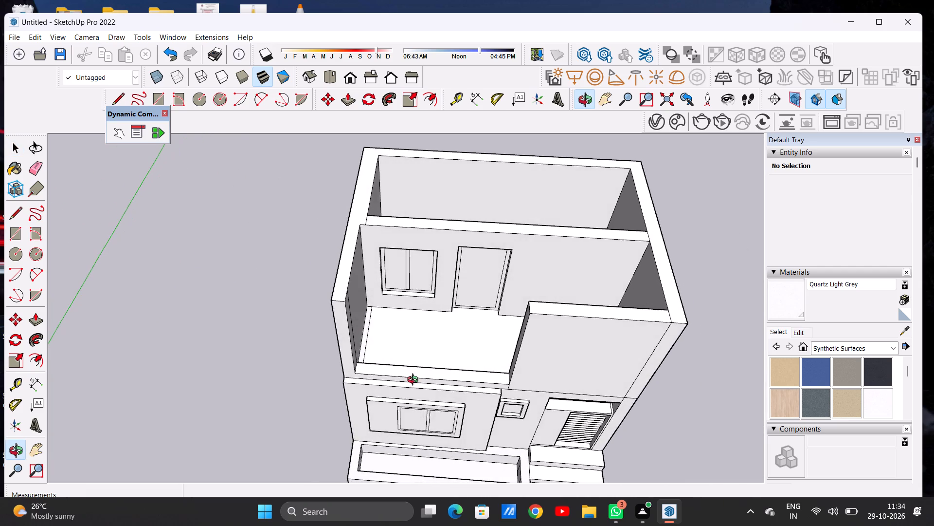
middle_click_drag(415, 381, 415, 379)
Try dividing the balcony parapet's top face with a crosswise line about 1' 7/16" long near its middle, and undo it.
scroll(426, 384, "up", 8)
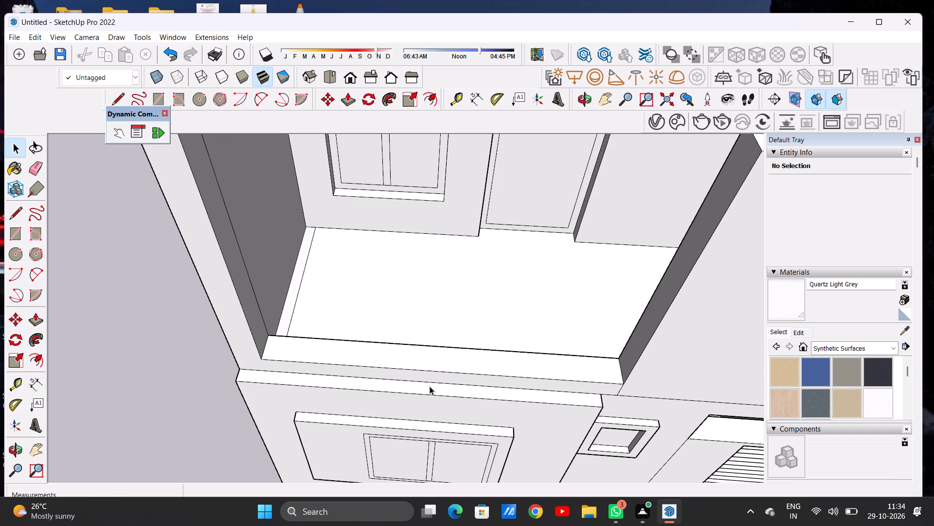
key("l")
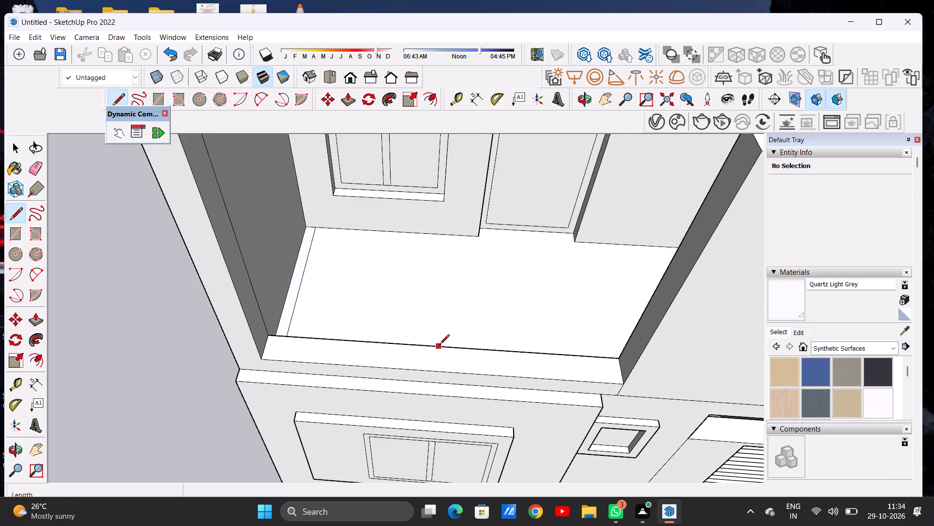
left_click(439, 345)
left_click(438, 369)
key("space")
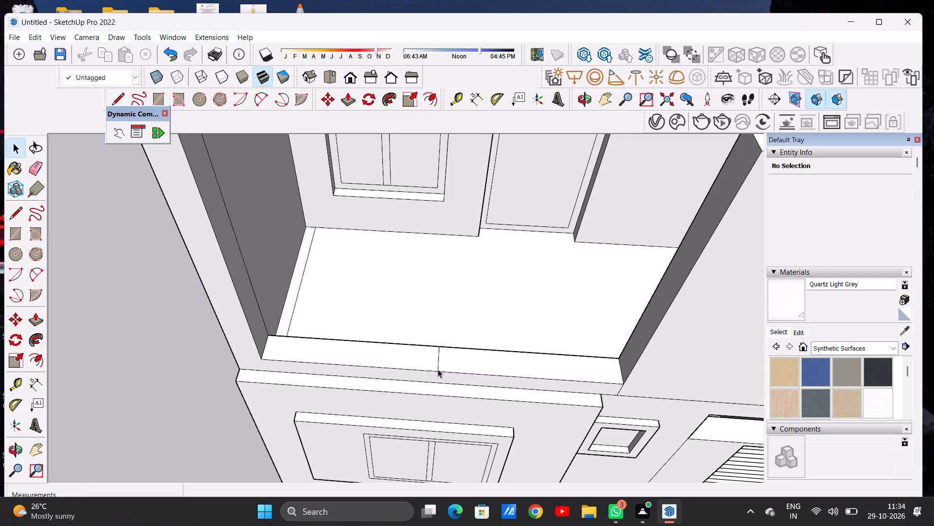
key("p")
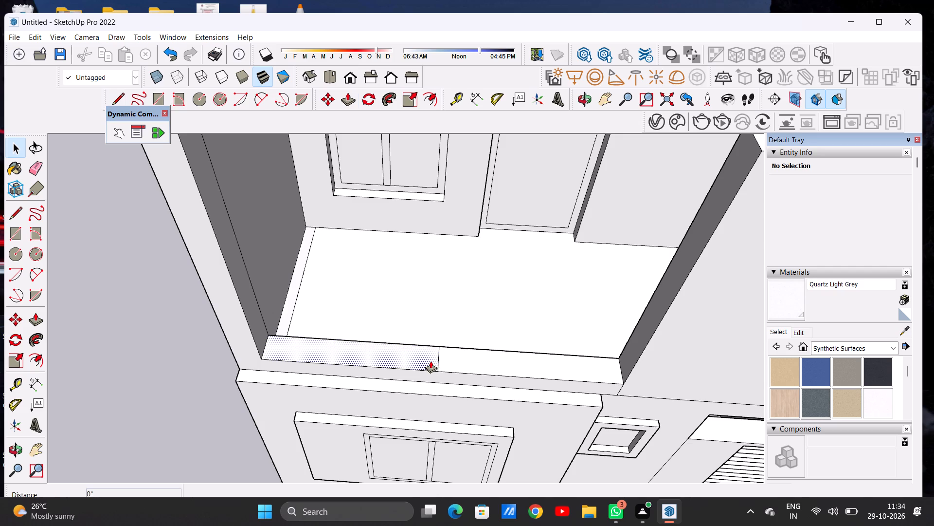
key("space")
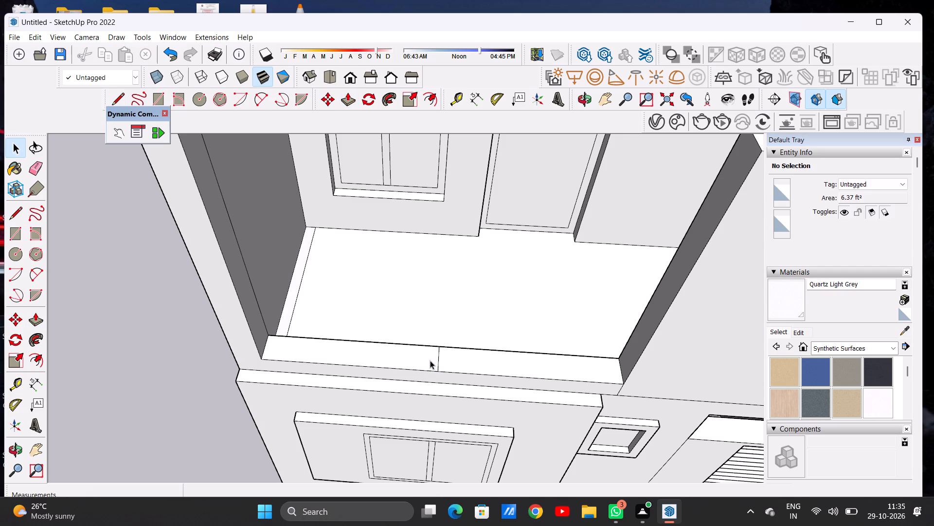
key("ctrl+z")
Draw a line about 1' 7/16" long across the balcony parapet's top face at the midpoint of its inner edge.
key("l")
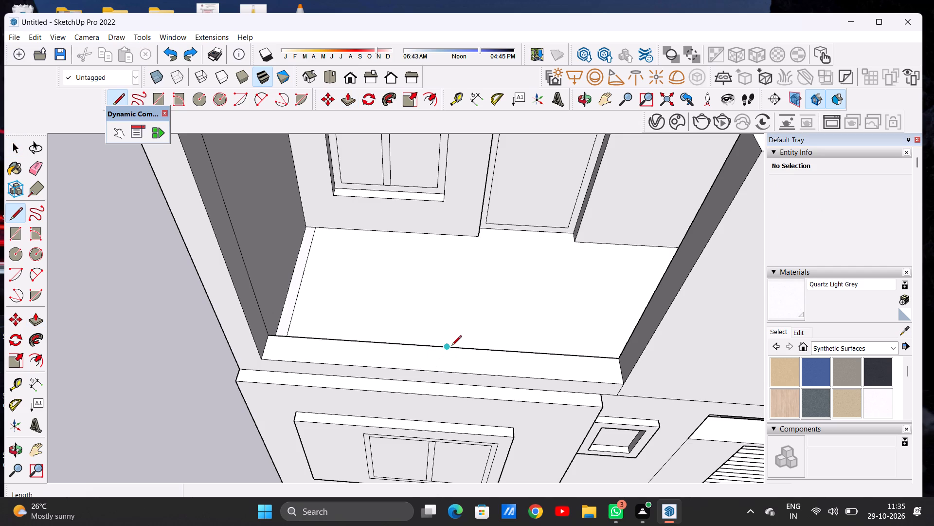
left_click(449, 346)
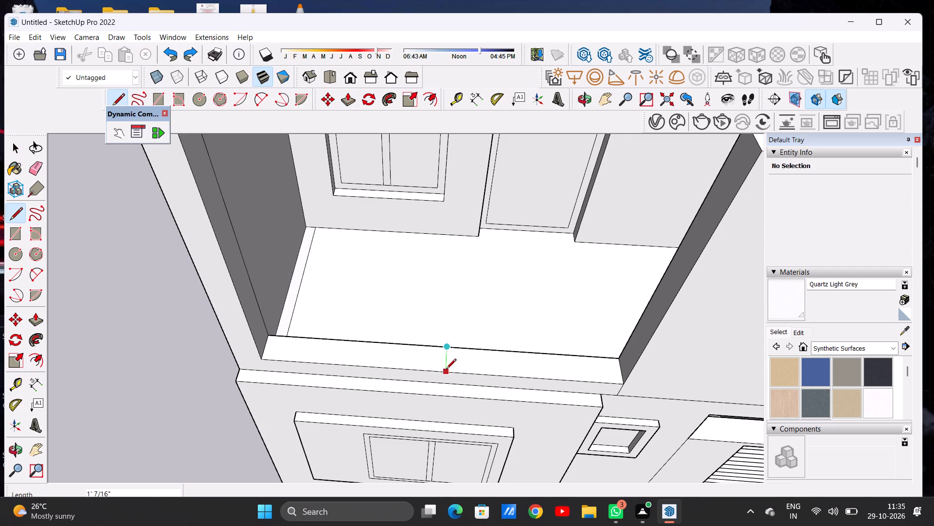
left_click(446, 370)
key("space")
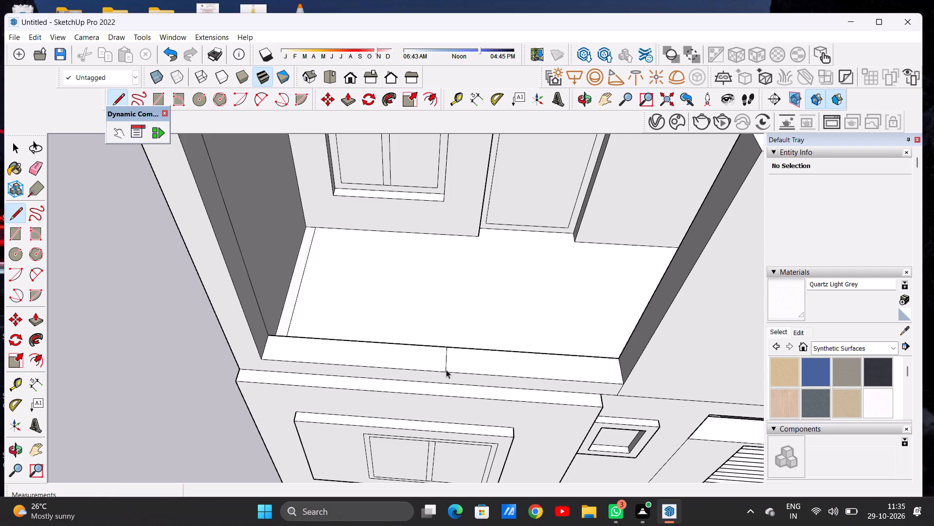
Push/Pull the half of the parapet top next to the balcony's side wall up about 3' 4 9/16".
key("p")
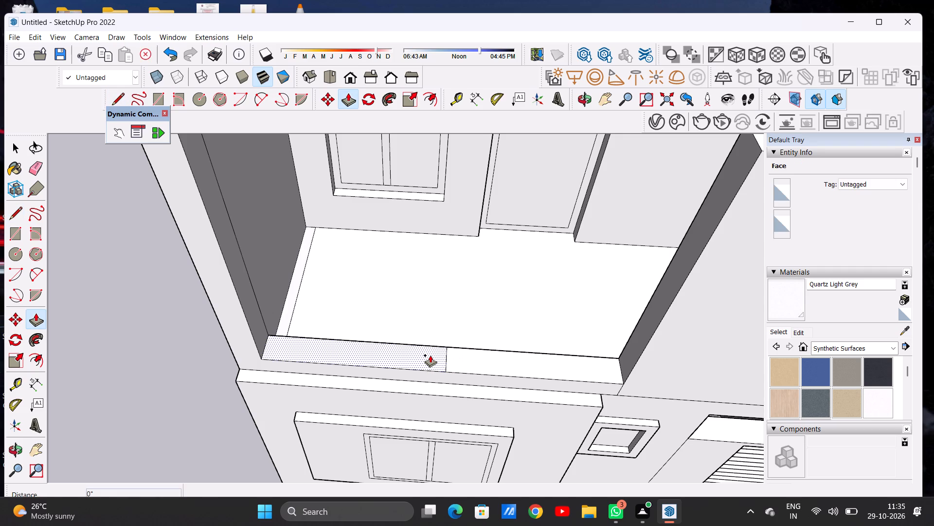
left_click(430, 355)
scroll(433, 340, "down", 4)
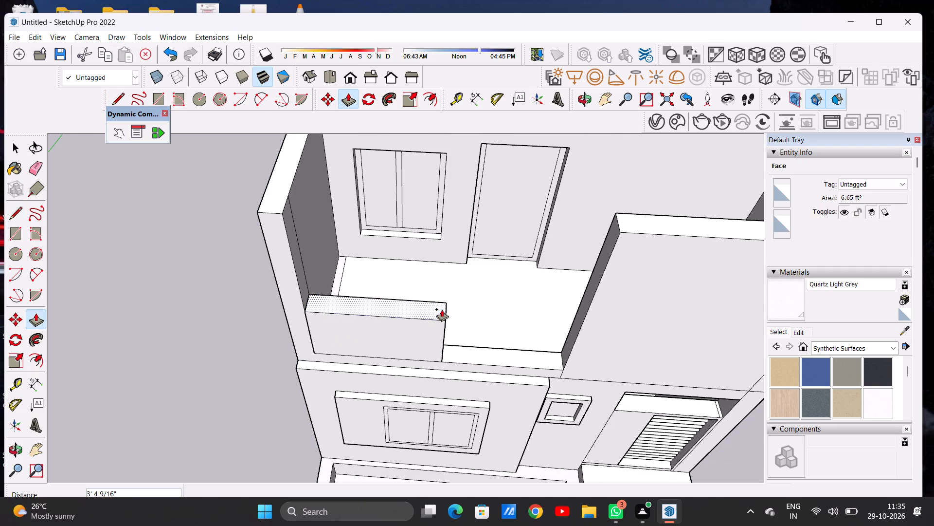
left_click(442, 309)
key("space")
Examine the height of the raised parapet half against the balcony window and door, including from the front view.
scroll(401, 358, "down", 7)
middle_click_drag(396, 382, 393, 303)
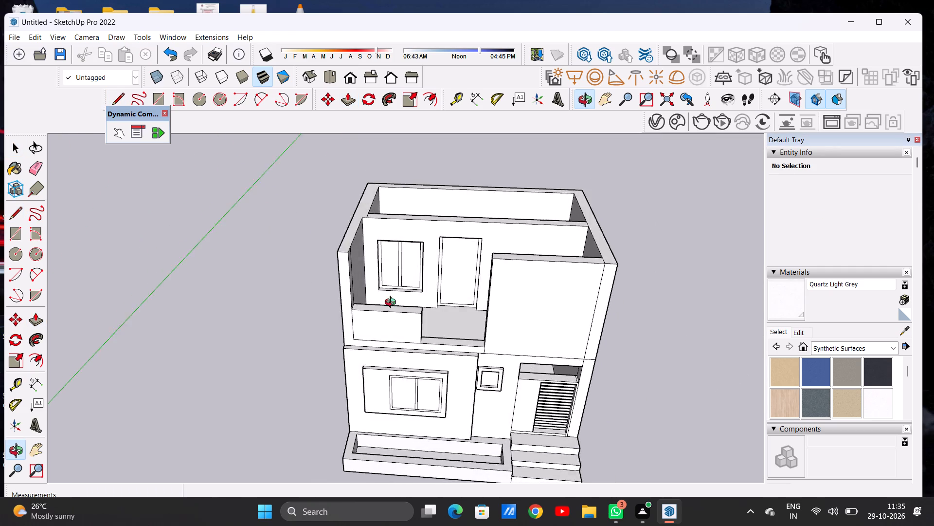
middle_click_drag(393, 303, 378, 272)
scroll(380, 302, "up", 6)
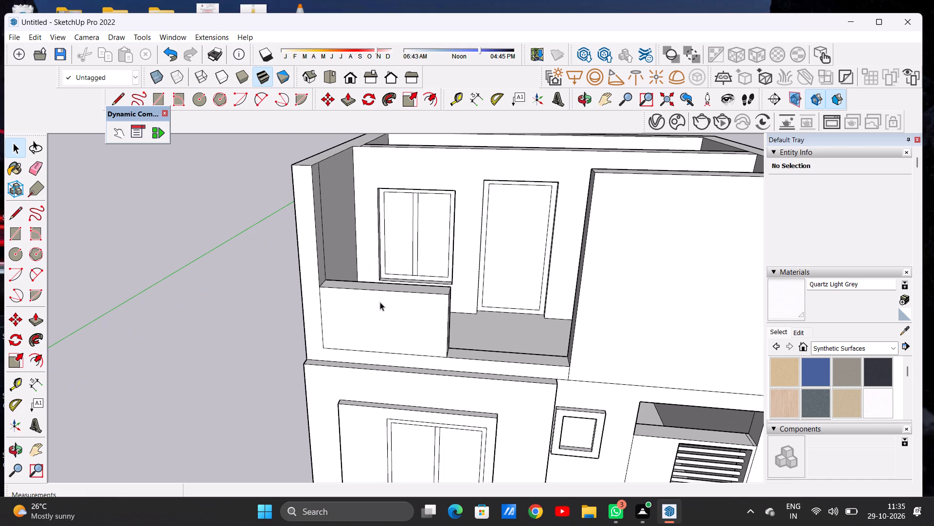
scroll(421, 329, "down", 6)
middle_click_drag(389, 376, 397, 292)
scroll(409, 306, "up", 3)
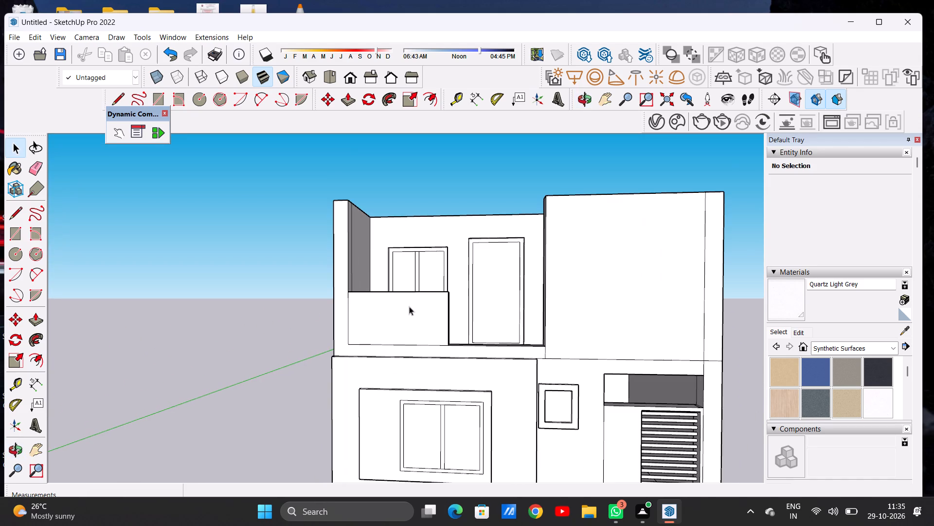
left_click(349, 87)
scroll(292, 232, "down", 4)
middle_click_drag(317, 233, 334, 280)
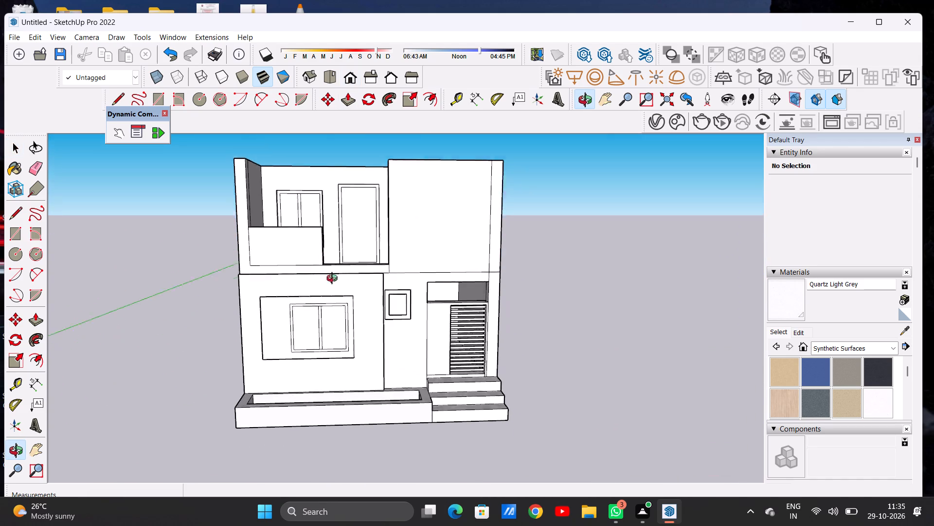
middle_click_drag(334, 280, 326, 320)
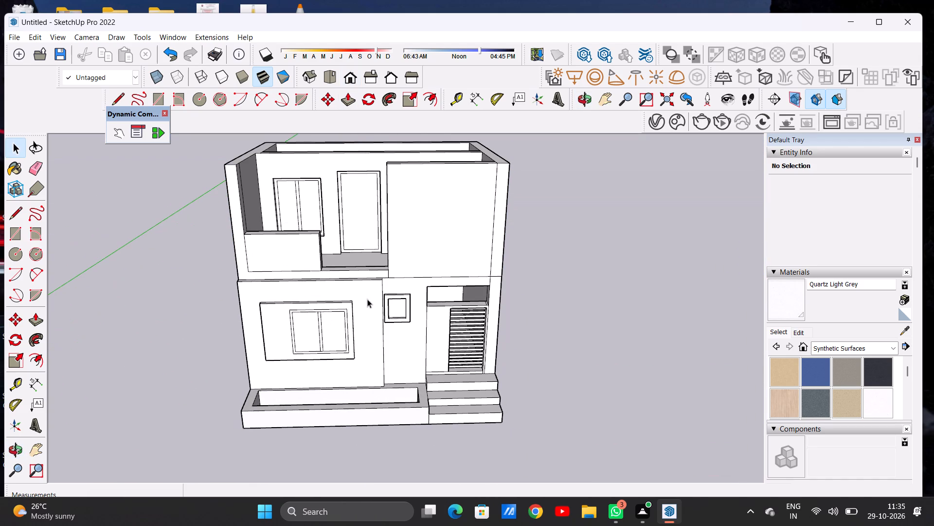
Push/Pull the top of the raised parapet half up by about another 5 7/8".
scroll(265, 256, "up", 13)
middle_click_drag(284, 199, 286, 219)
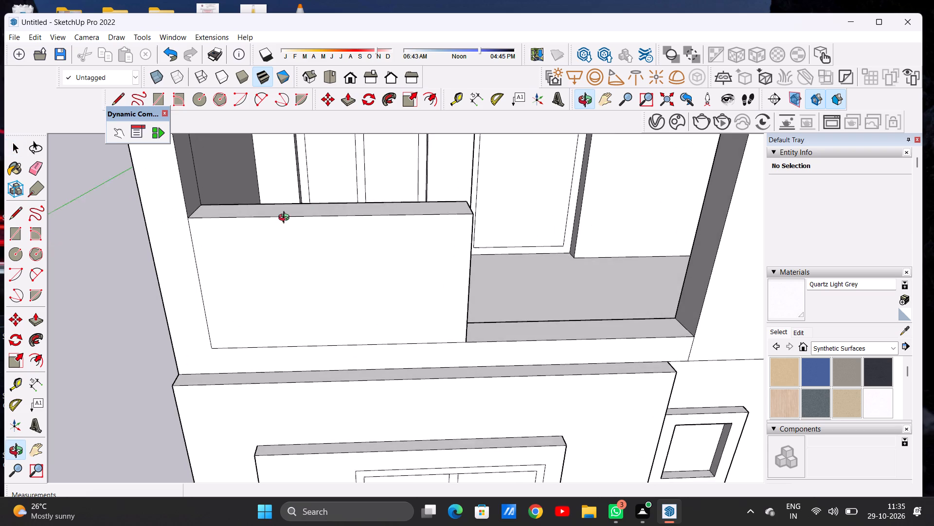
middle_click_drag(286, 219, 286, 235)
key("p")
left_click(255, 219)
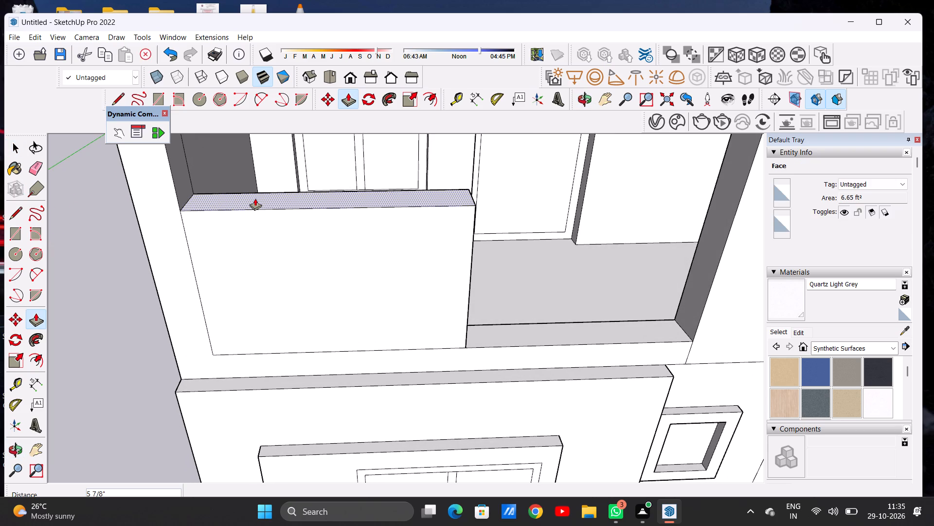
left_click(255, 198)
key("space")
Examine the raised parapet half's proportions against the whole facade, including from the front view.
scroll(383, 265, "down", 14)
scroll(402, 279, "up", 1)
scroll(402, 279, "down", 3)
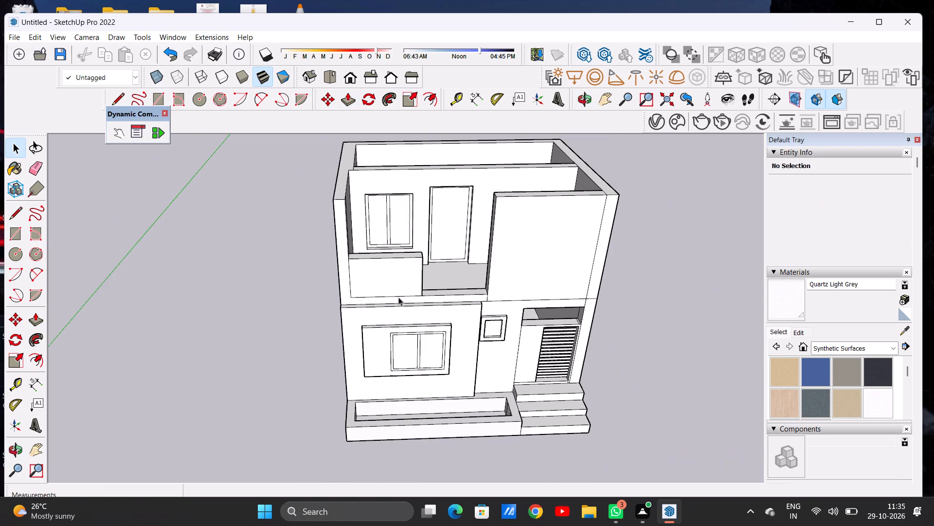
middle_click_drag(380, 313, 364, 220)
left_click(347, 79)
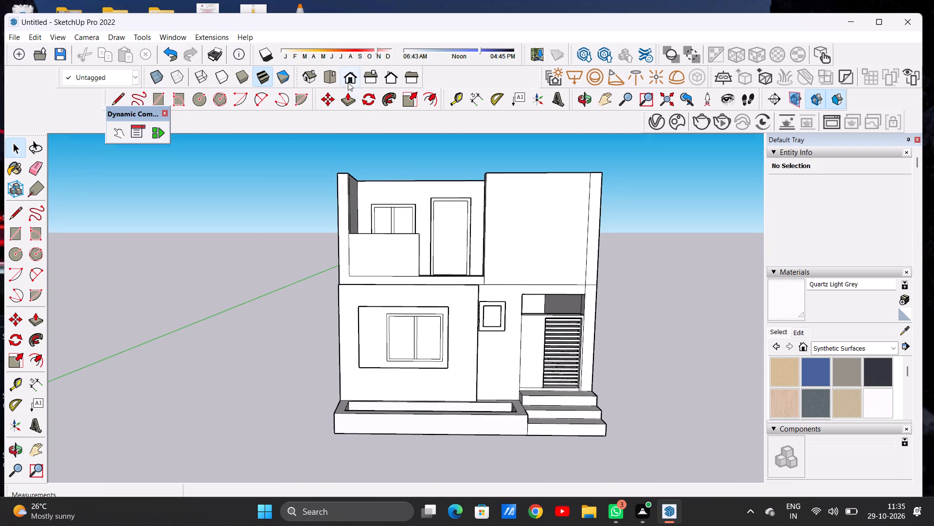
scroll(321, 269, "down", 5)
scroll(336, 271, "up", 8)
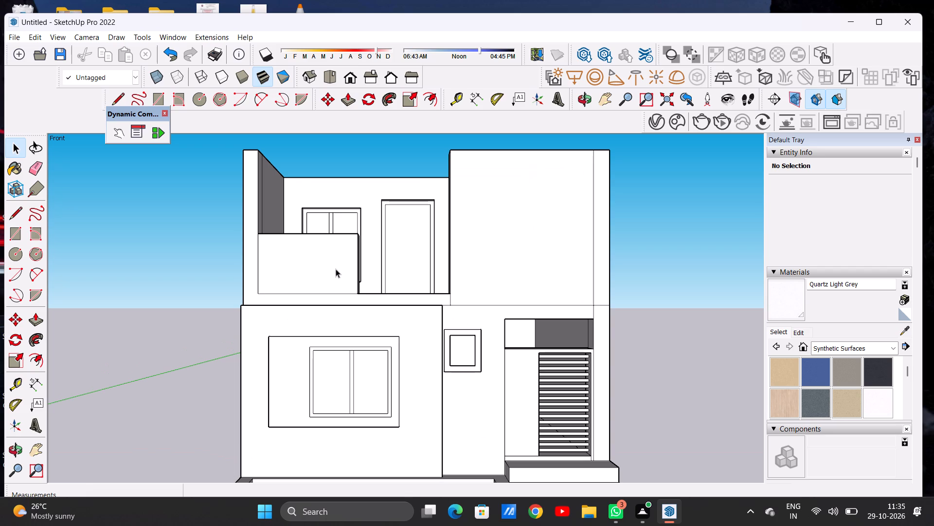
scroll(363, 276, "down", 6)
middle_click_drag(374, 255, 366, 275)
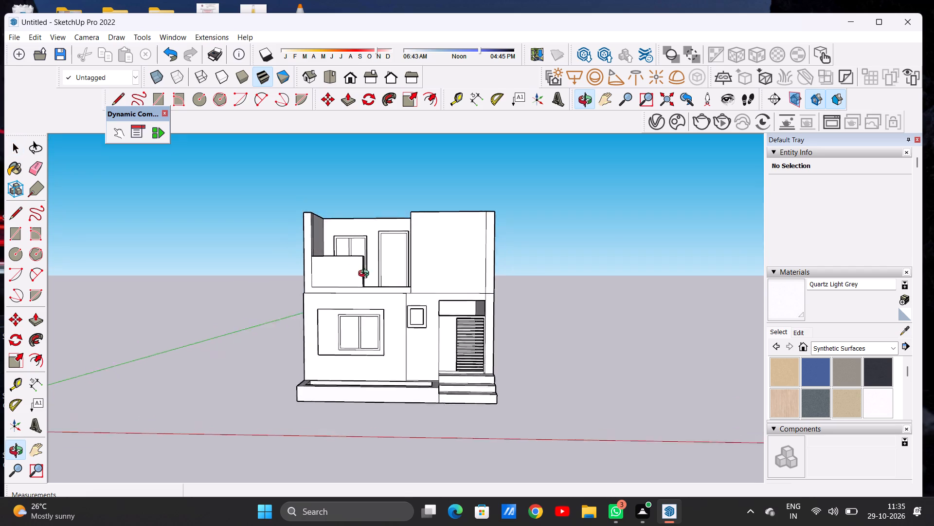
middle_click_drag(366, 275, 320, 381)
Push/Pull the top of the raised parapet half down by about 9 3/16".
scroll(331, 268, "up", 7)
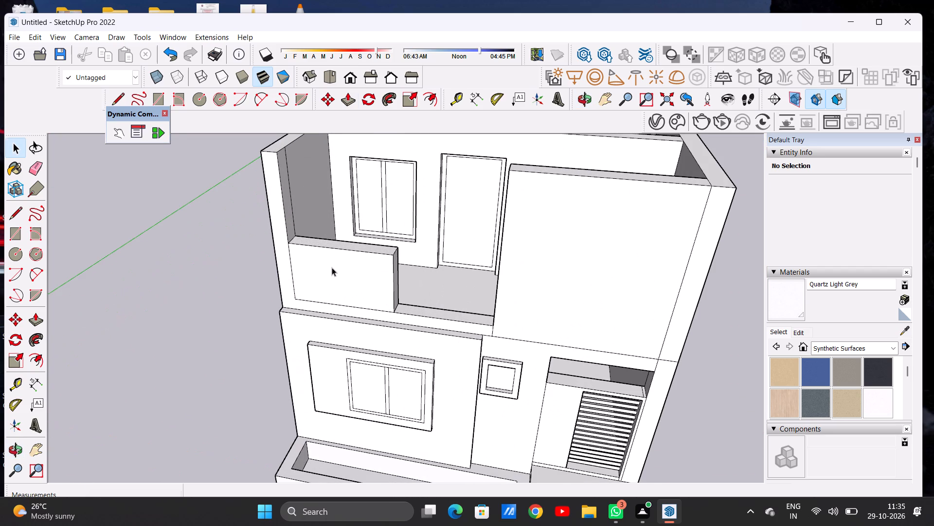
key("p")
scroll(350, 246, "up", 5)
left_click(353, 246)
left_click(357, 266)
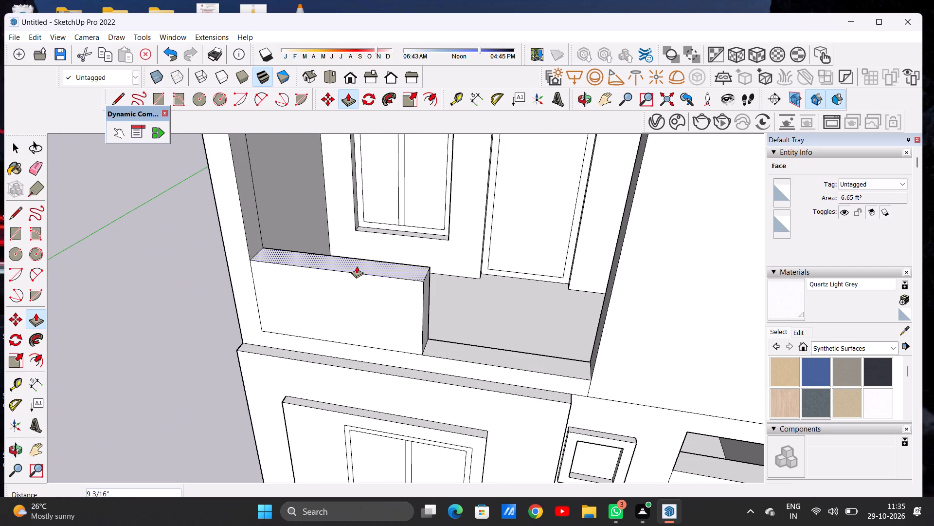
key("space")
Check the lowered parapet half against the balcony window in the front view.
left_click(353, 80)
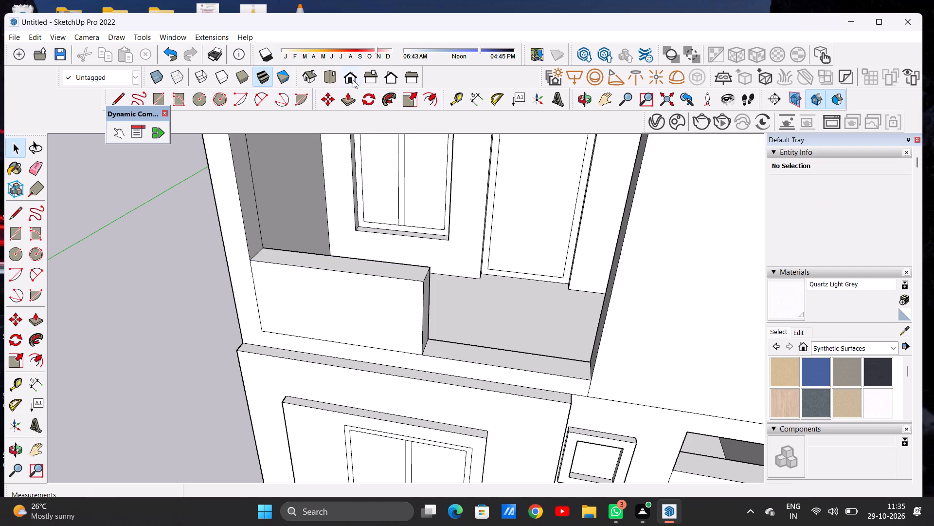
scroll(420, 305, "down", 12)
scroll(330, 246, "up", 5)
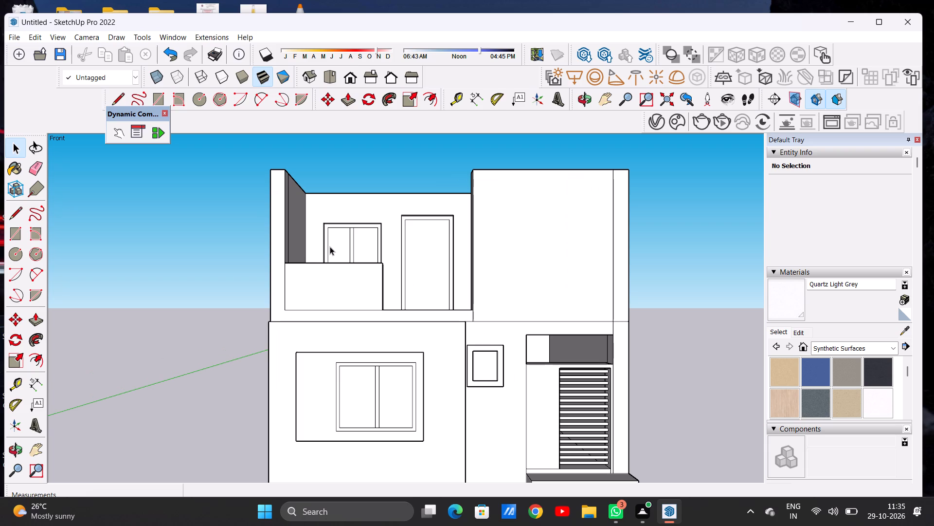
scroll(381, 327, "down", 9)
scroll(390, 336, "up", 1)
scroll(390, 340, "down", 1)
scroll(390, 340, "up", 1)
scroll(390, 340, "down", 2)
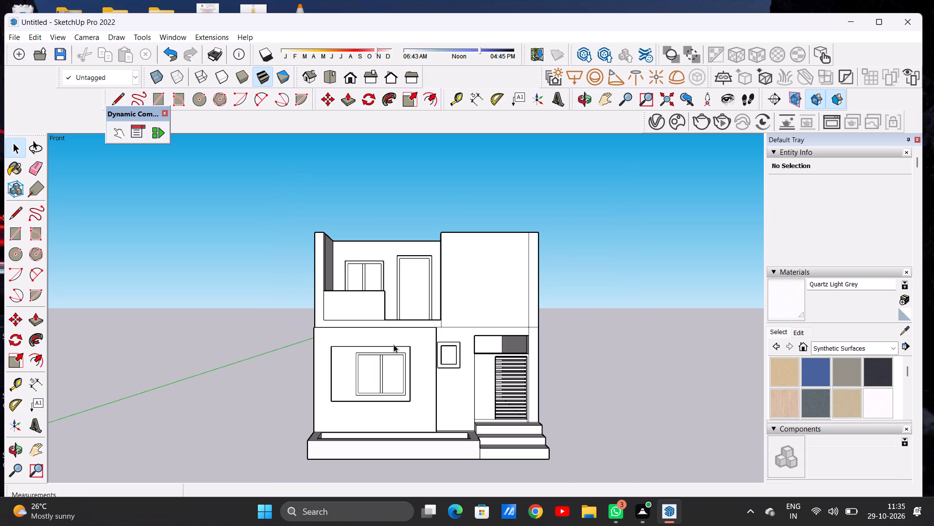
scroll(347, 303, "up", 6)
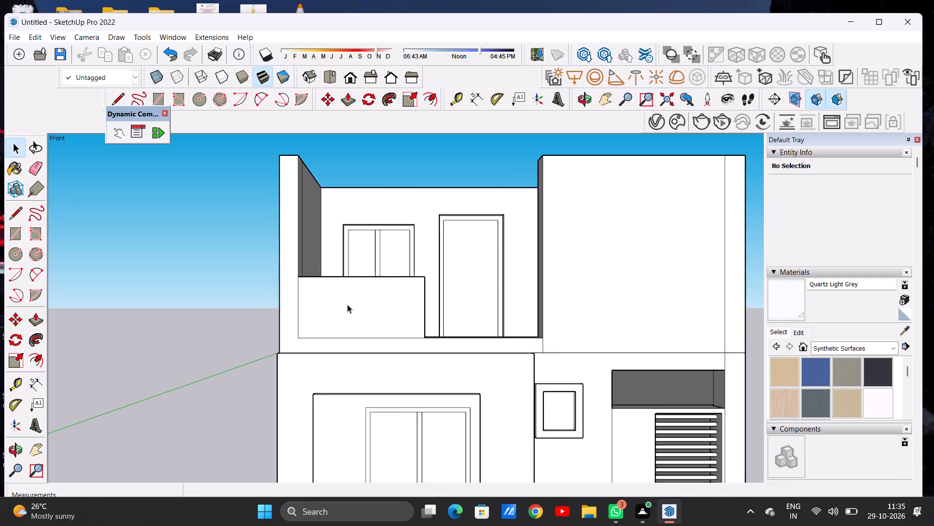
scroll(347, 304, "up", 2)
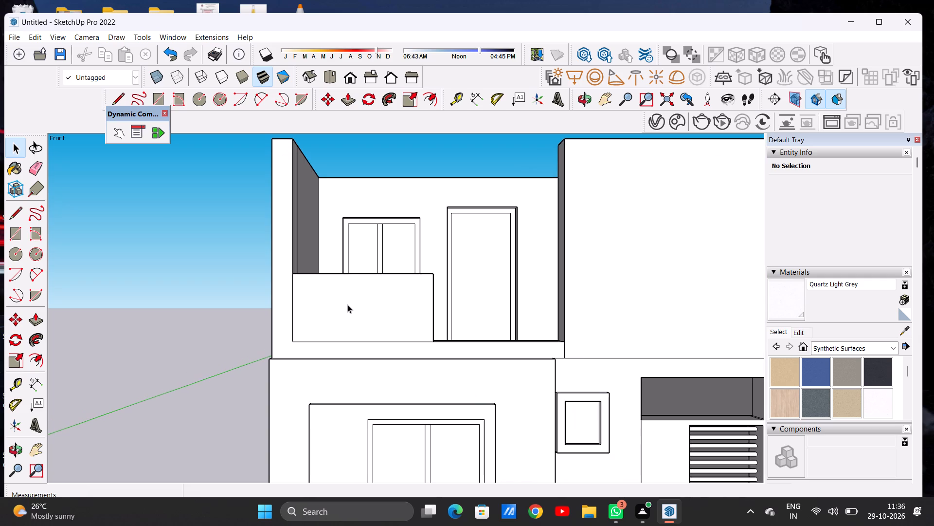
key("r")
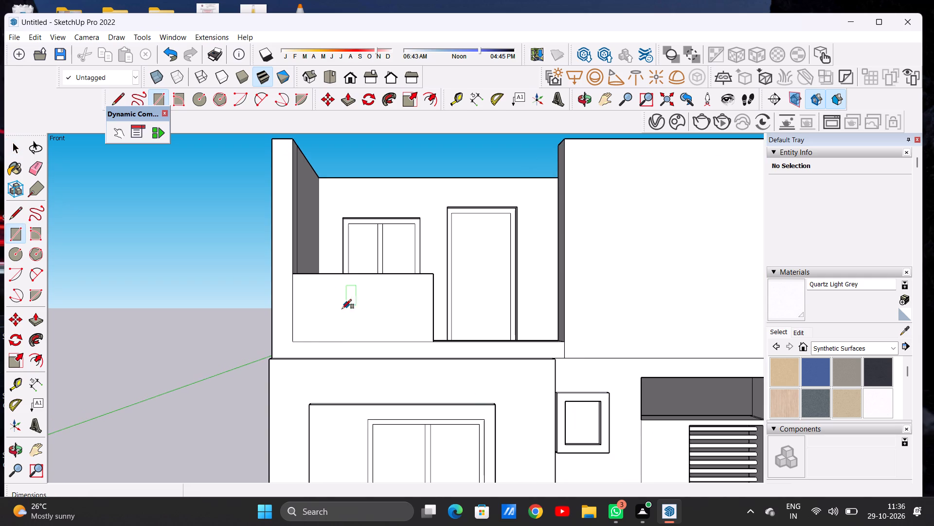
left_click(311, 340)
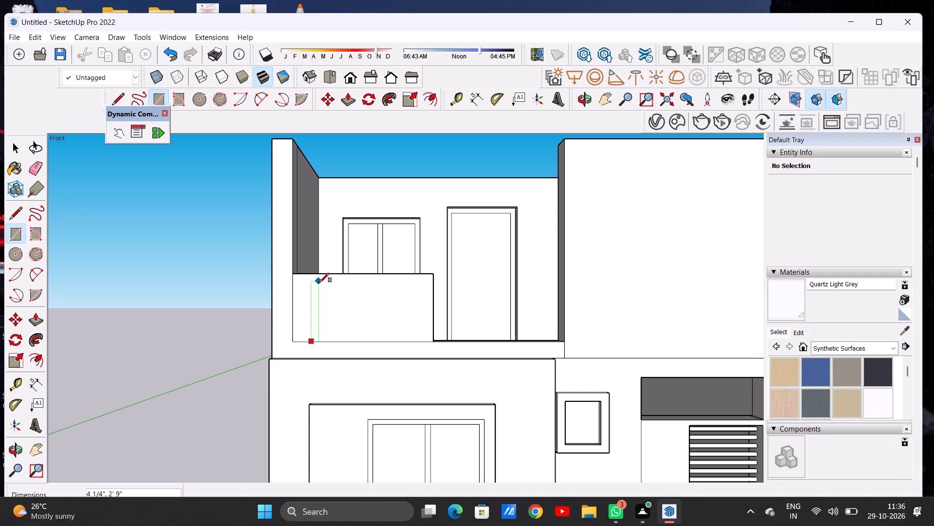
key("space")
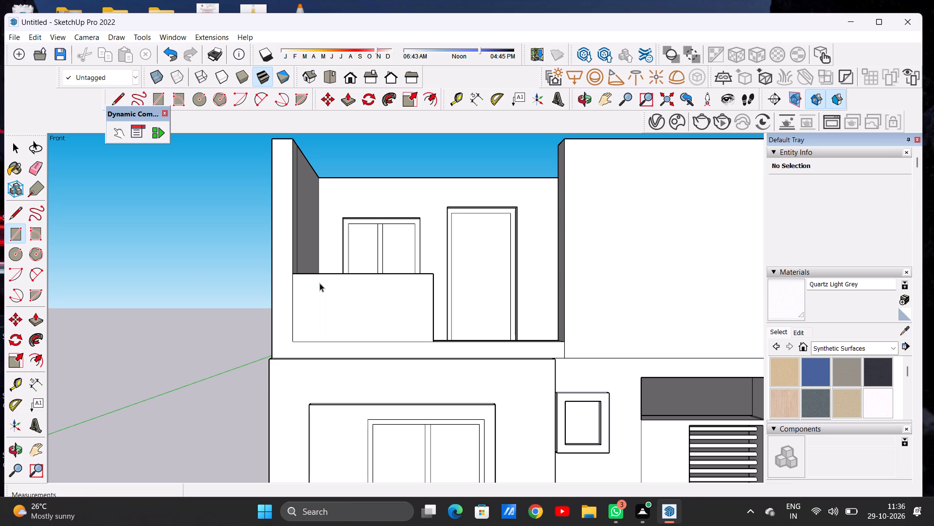
Draw a rectangle about 4' 3" by 2' 5" on the front face of the raised parapet half, starting from its bottom line.
key("r")
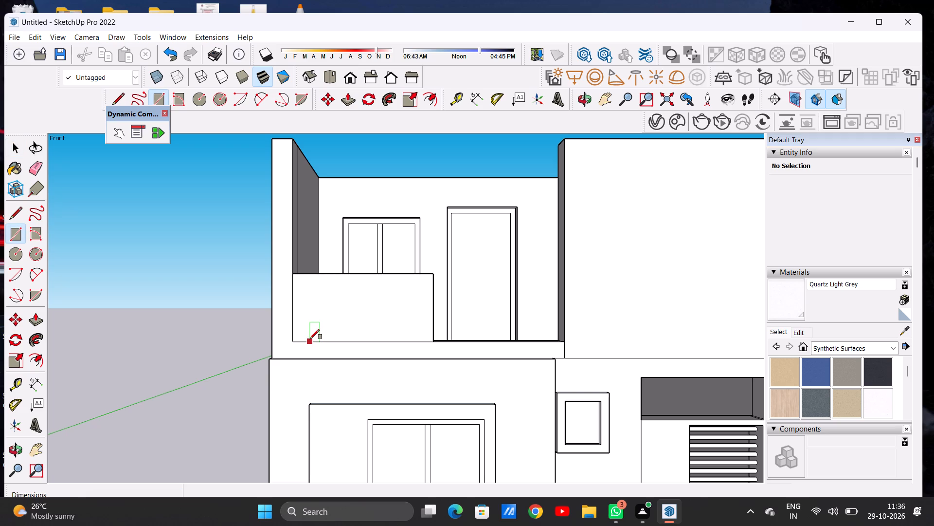
left_click(310, 339)
left_click(403, 289)
key("space")
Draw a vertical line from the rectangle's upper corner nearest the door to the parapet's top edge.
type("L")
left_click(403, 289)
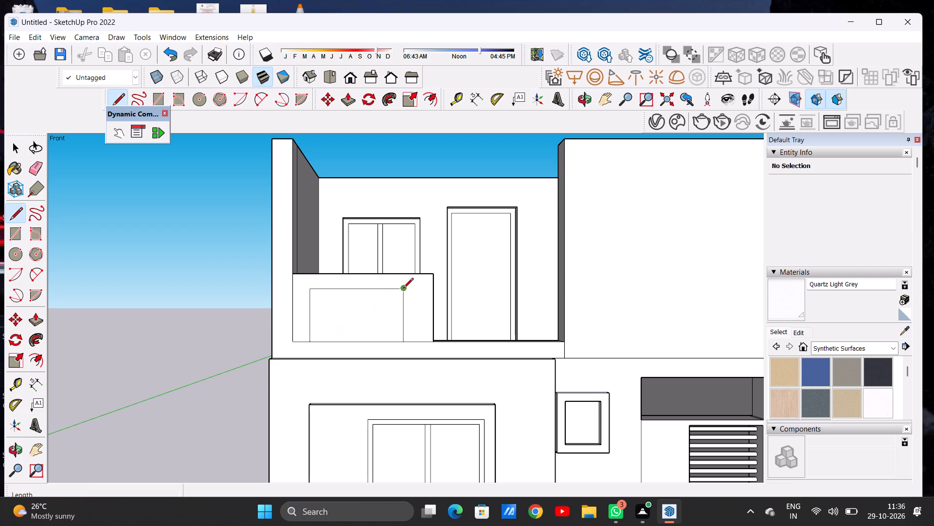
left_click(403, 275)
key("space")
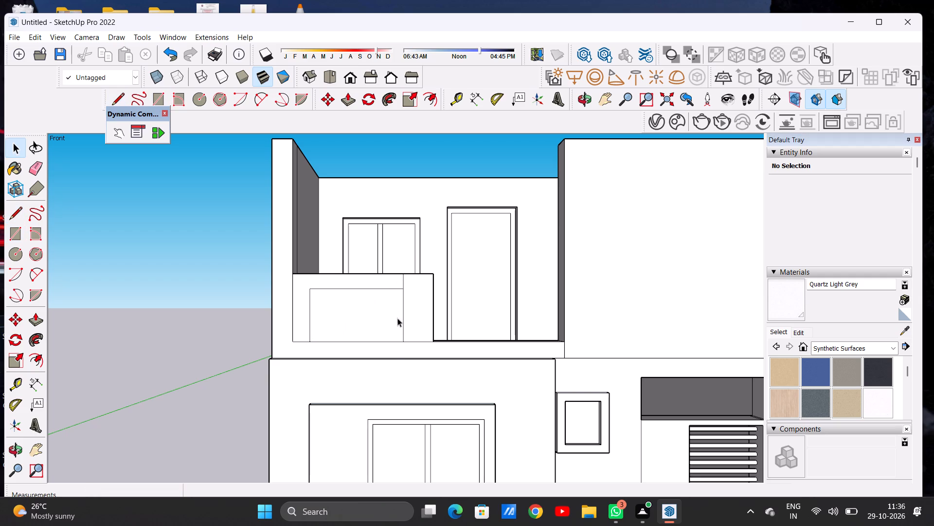
Push/Pull the rectangle on the raised parapet half inward by about 6 9/16" to form a recess.
scroll(398, 353, "down", 4)
scroll(403, 321, "up", 9)
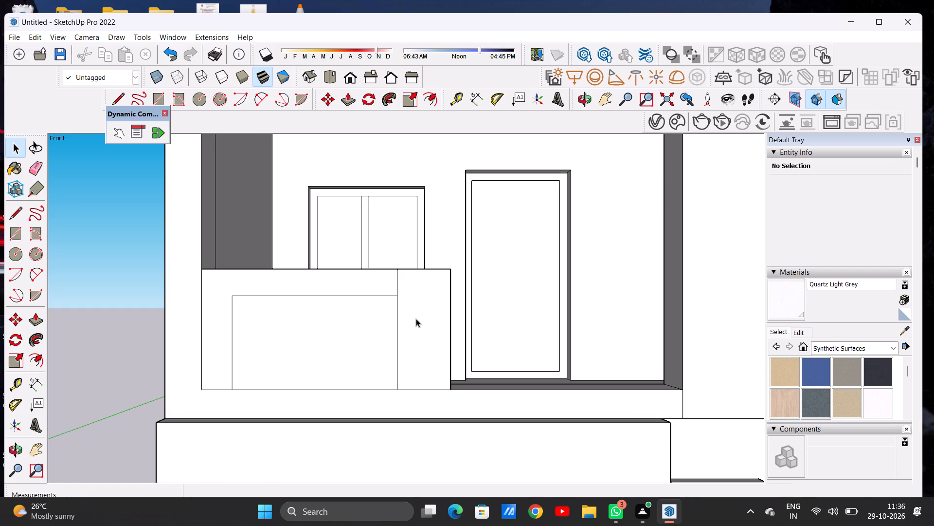
scroll(405, 338, "down", 2)
key("p")
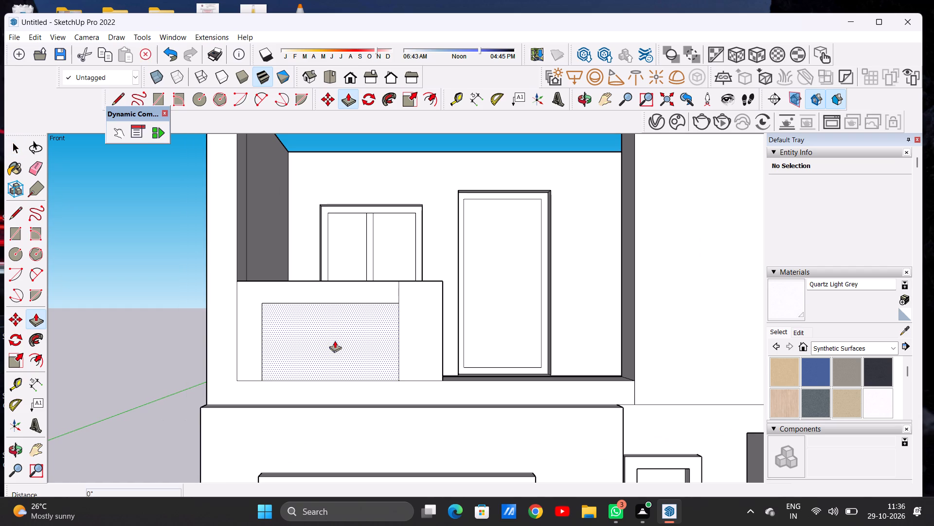
left_click(327, 341)
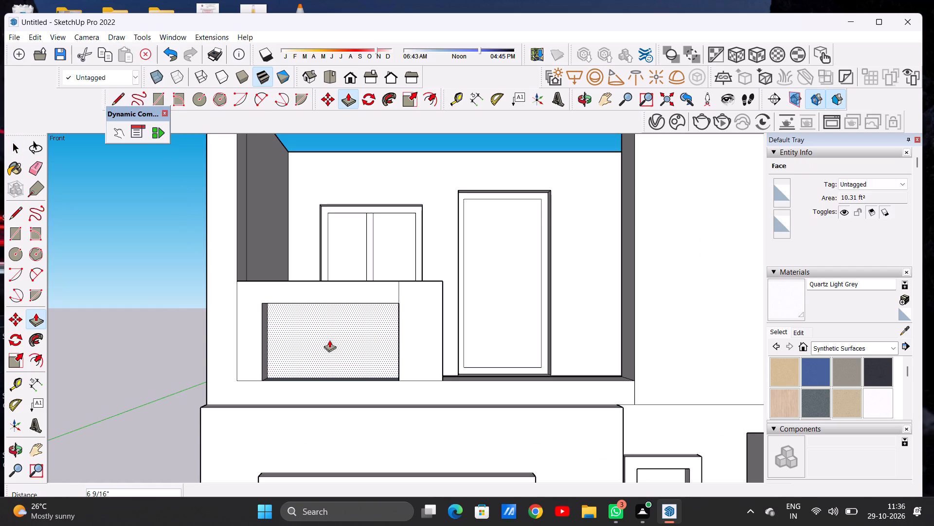
left_click(329, 340)
key("space")
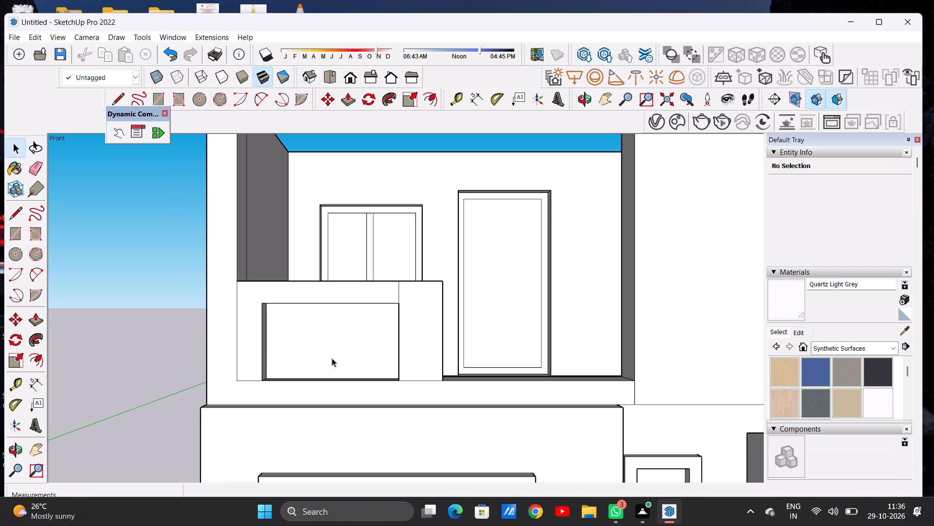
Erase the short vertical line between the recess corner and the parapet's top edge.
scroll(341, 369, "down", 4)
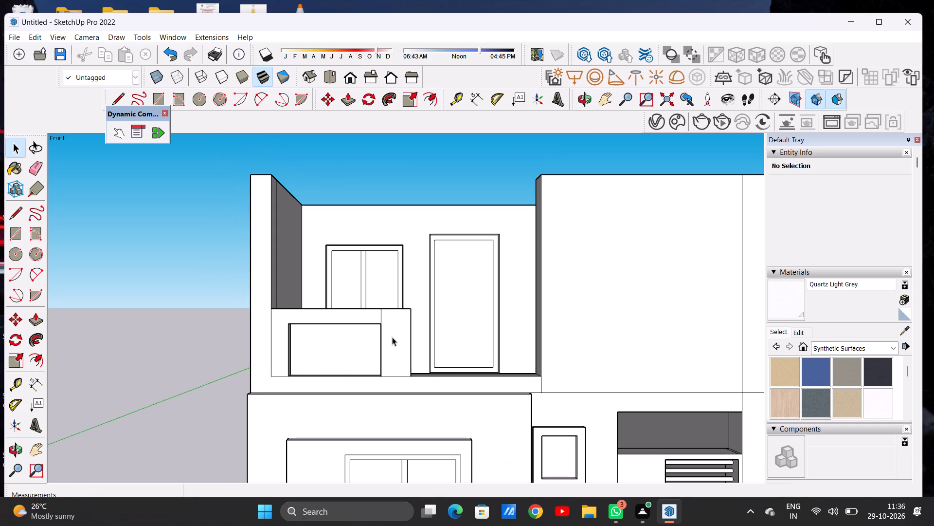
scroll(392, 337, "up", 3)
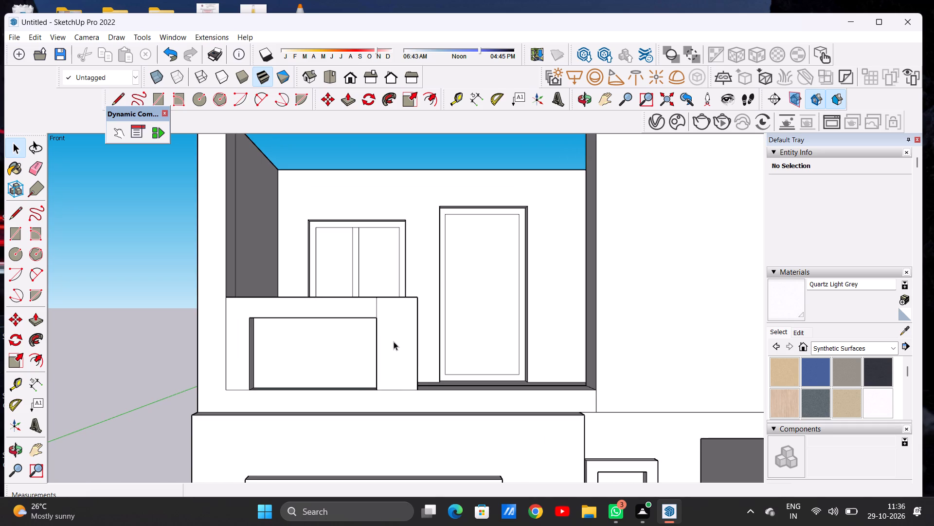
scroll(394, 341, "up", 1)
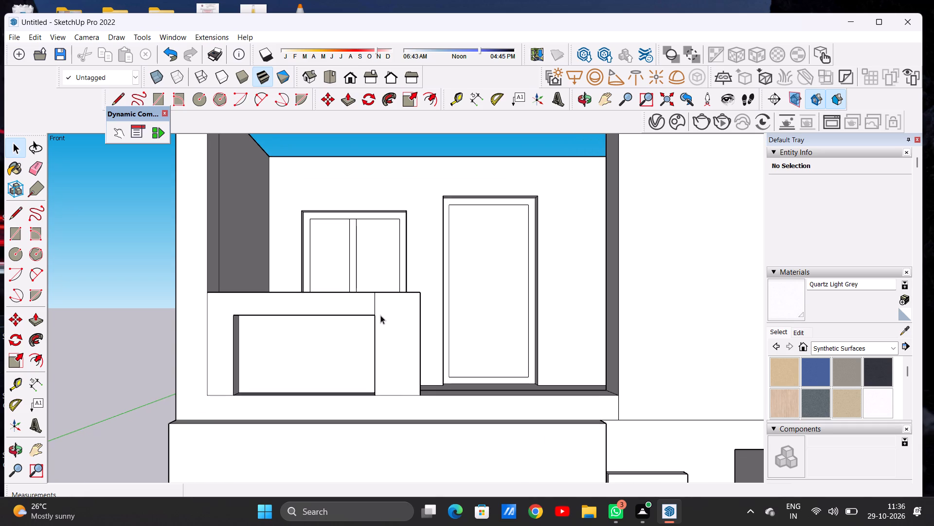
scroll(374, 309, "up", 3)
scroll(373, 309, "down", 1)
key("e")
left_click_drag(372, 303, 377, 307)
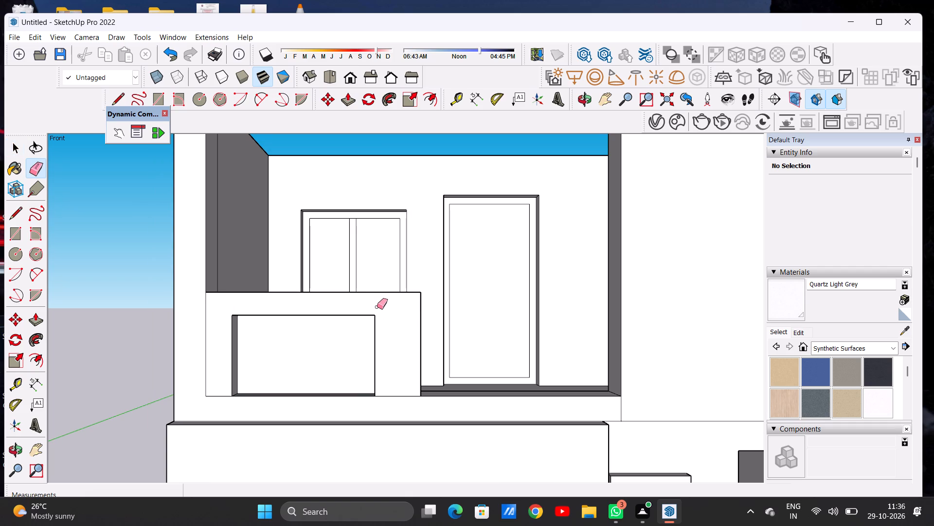
Draw a square of about 1' 1 7/16" on the parapet face between the recess and the parapet's free end.
key("r")
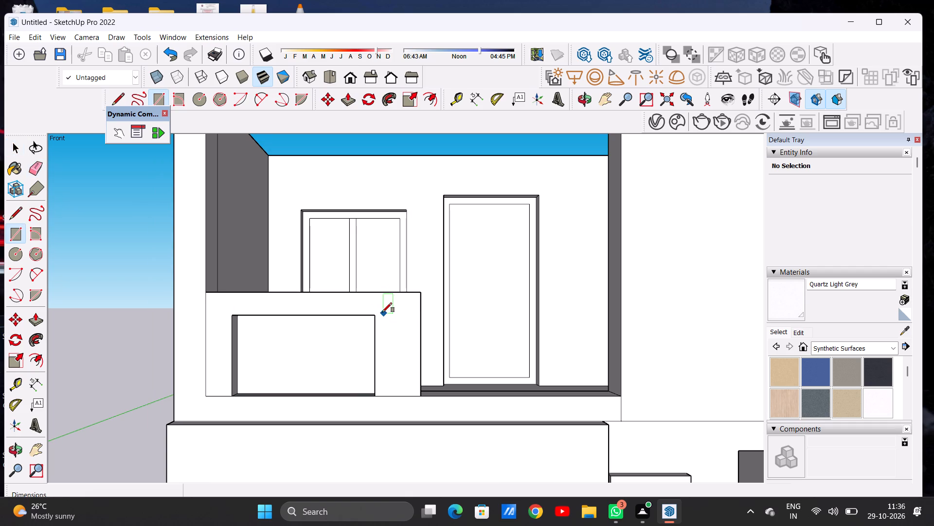
left_click(381, 320)
left_click(416, 357)
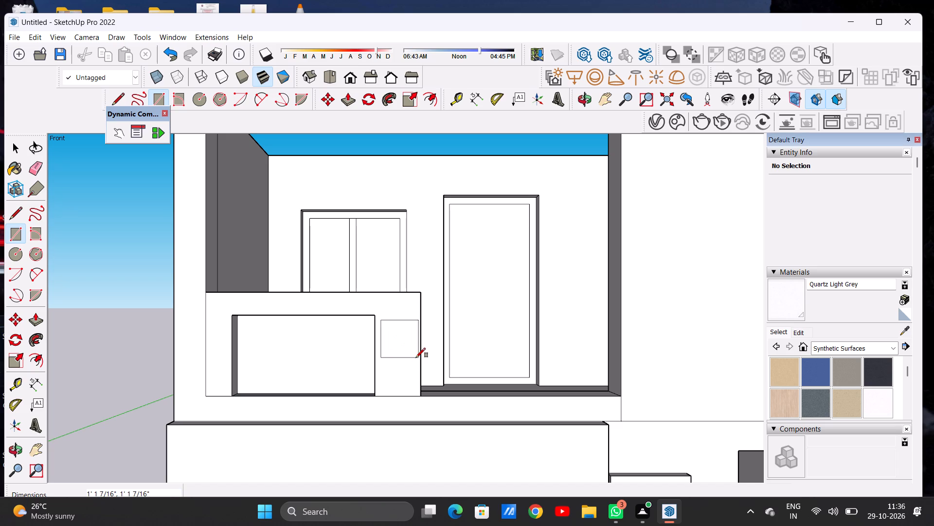
key("space")
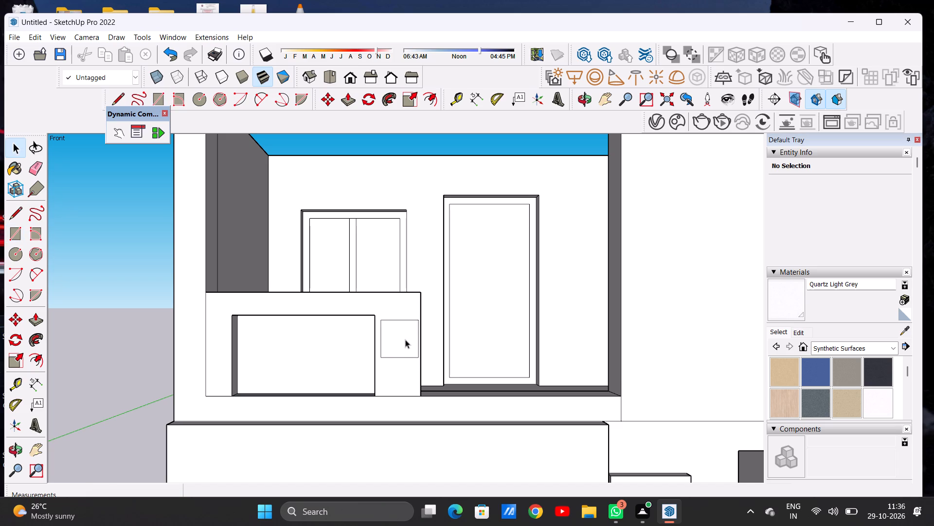
Offset the small square's outline inward by about 1 7/8".
scroll(405, 339, "up", 3)
type("OF")
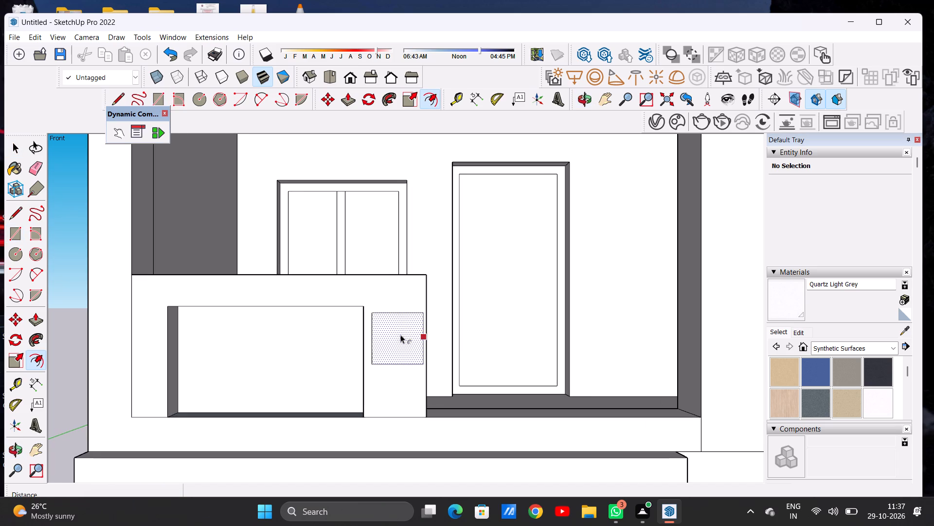
left_click(389, 324)
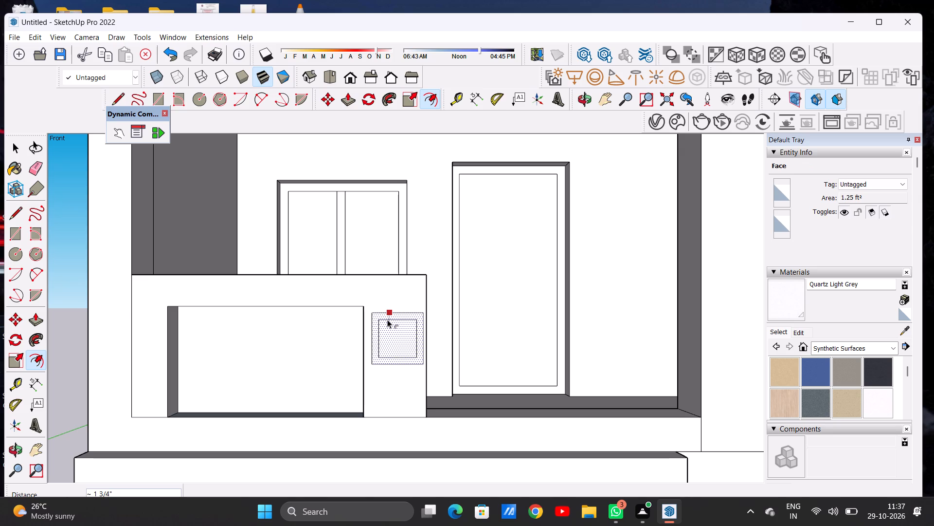
left_click(387, 320)
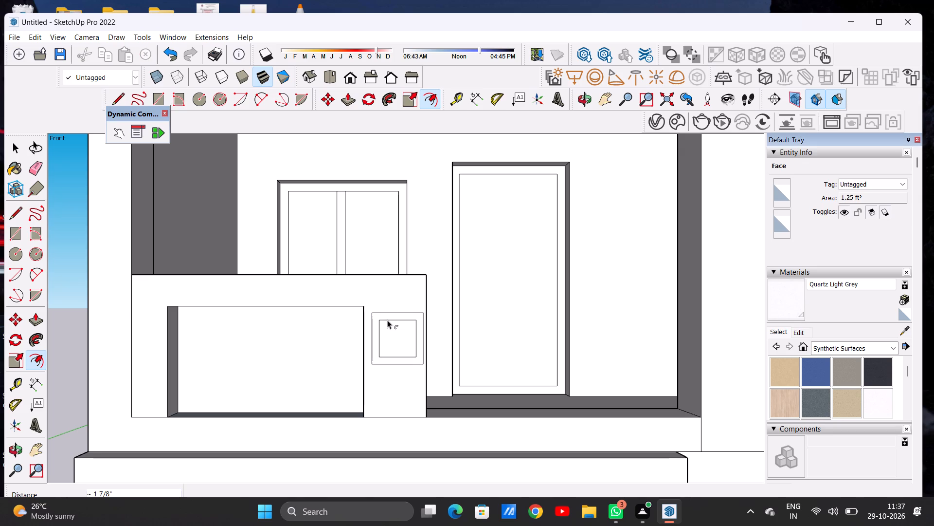
key("space")
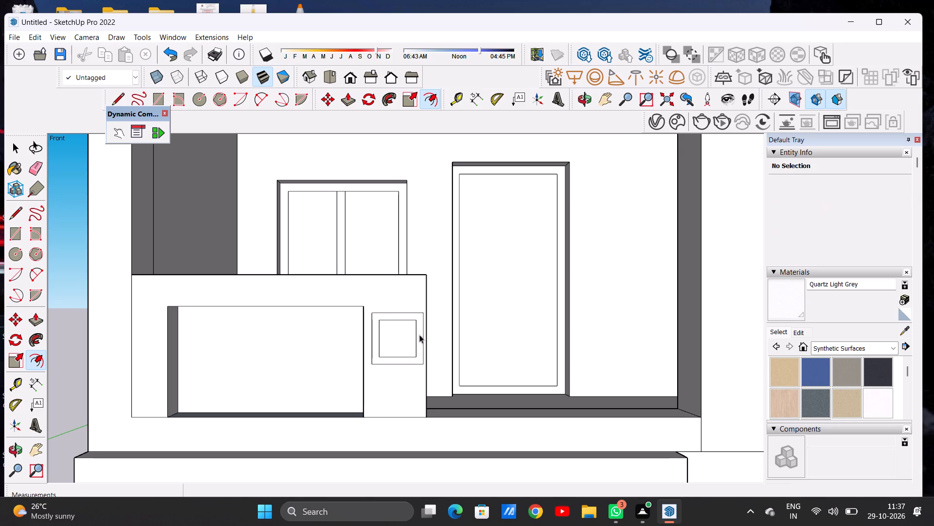
Push/Pull the small square's frame outward by about 1 11/16".
middle_click_drag(403, 354, 305, 396)
scroll(344, 357, "up", 2)
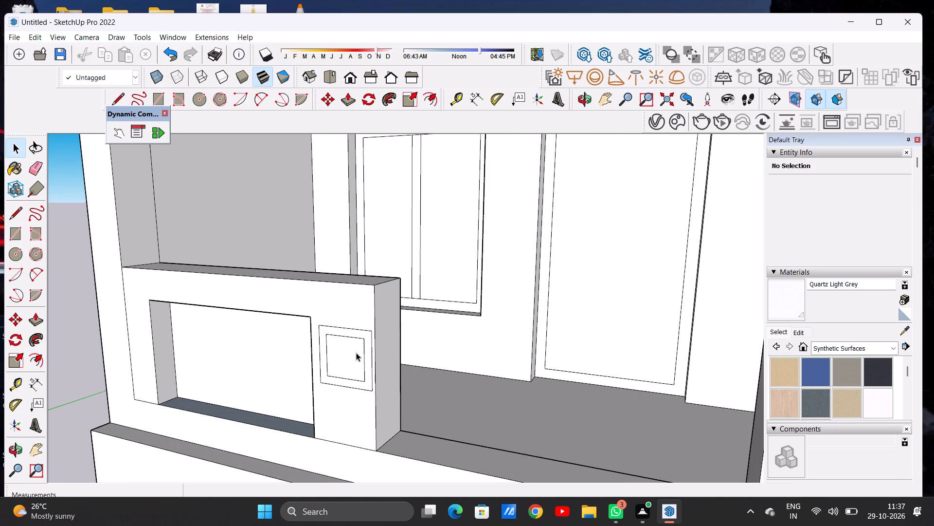
key("p")
scroll(366, 336, "up", 8)
left_click(366, 336)
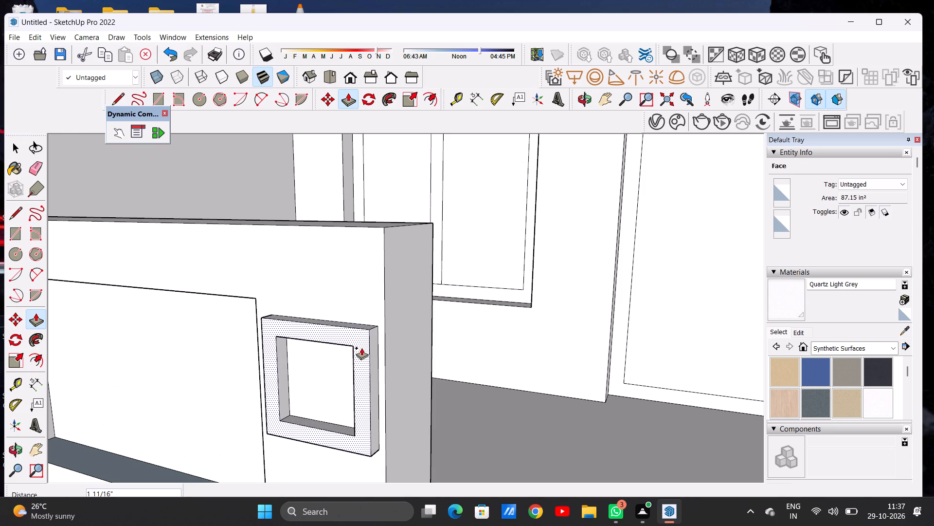
left_click(361, 348)
key("space")
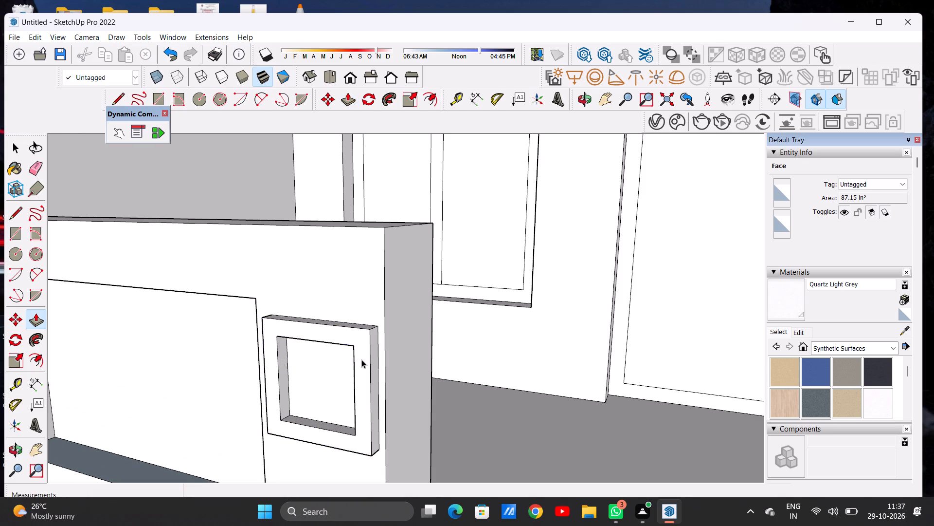
Examine the recessed parapet and its small square frame from the front view and from angled views.
scroll(361, 371, "down", 8)
scroll(374, 344, "up", 1)
scroll(374, 344, "down", 2)
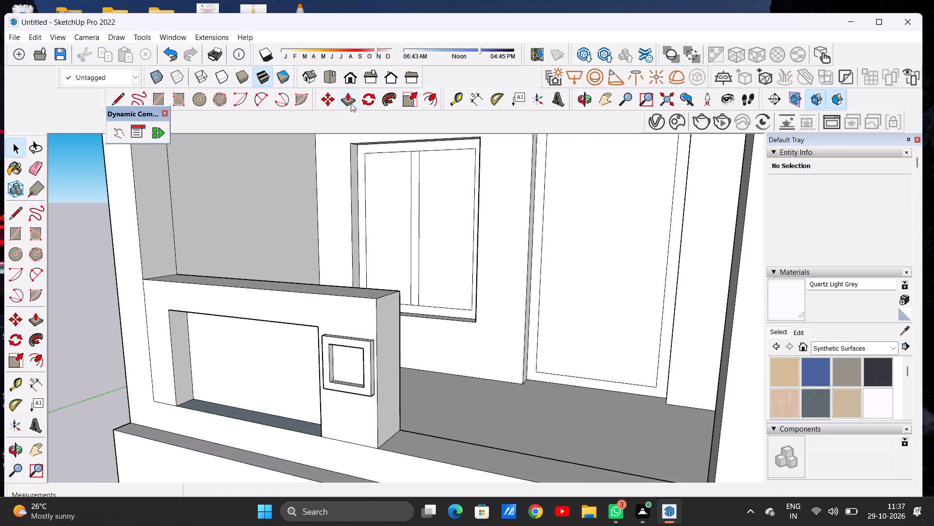
left_click(347, 79)
scroll(314, 356, "down", 12)
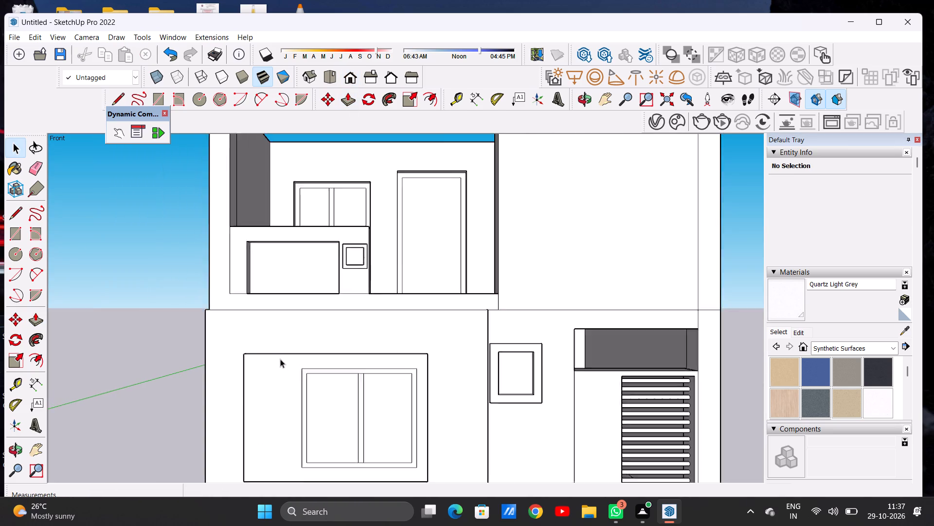
scroll(280, 359, "down", 7)
scroll(348, 318, "up", 6)
scroll(272, 319, "up", 5)
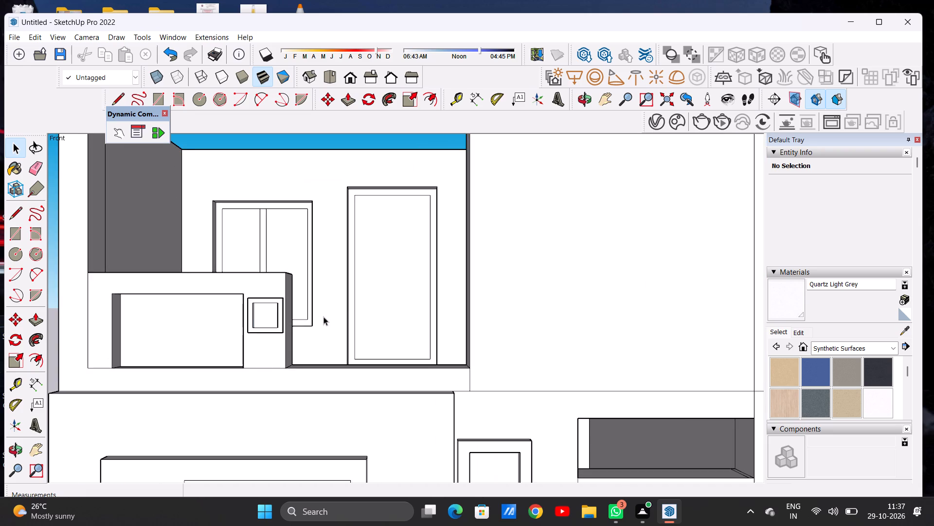
middle_click_drag(329, 319, 296, 422)
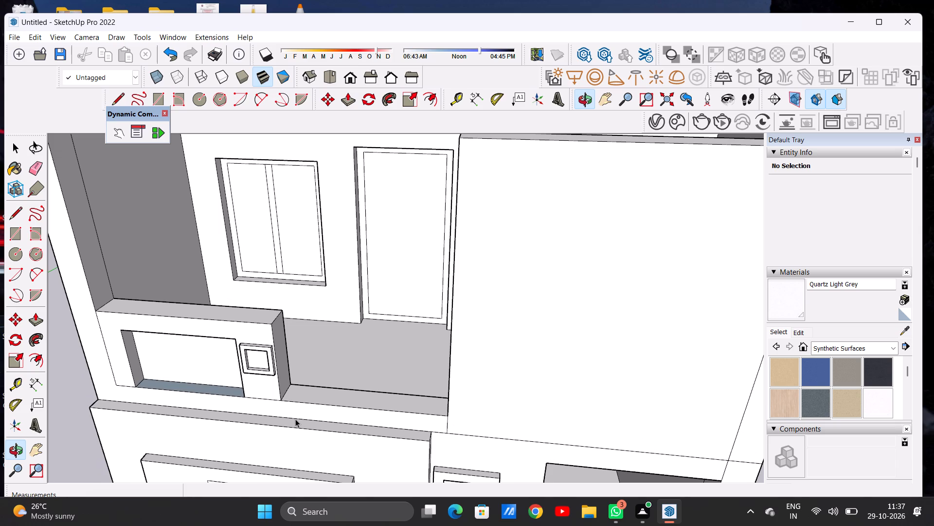
scroll(311, 398, "down", 7)
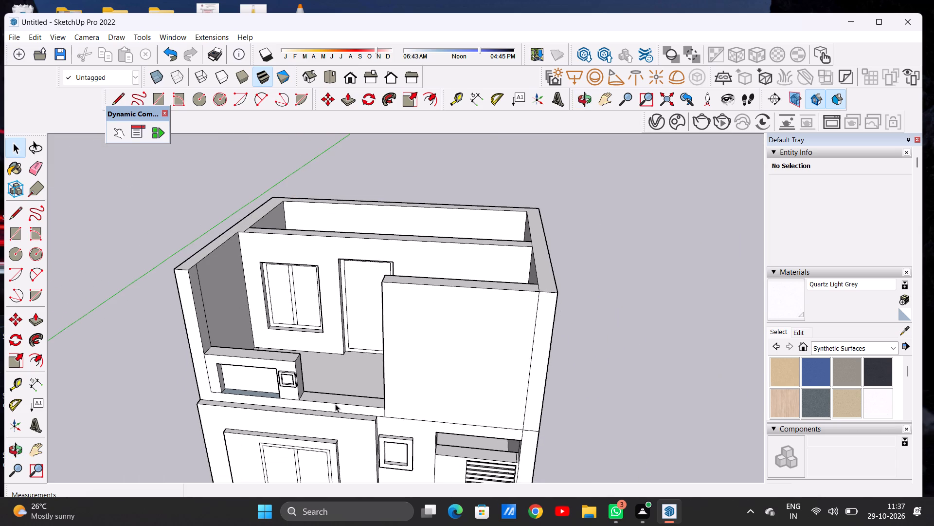
middle_click_drag(304, 396, 210, 370)
scroll(297, 351, "up", 9)
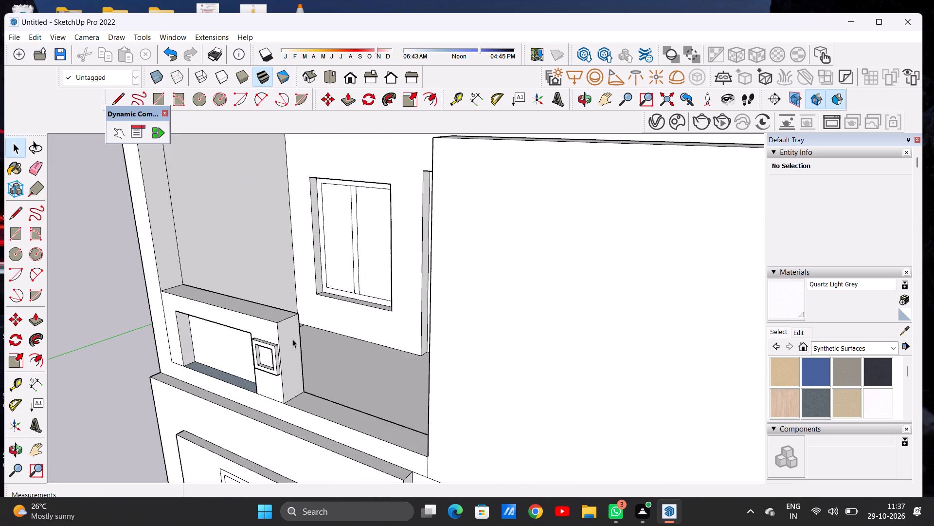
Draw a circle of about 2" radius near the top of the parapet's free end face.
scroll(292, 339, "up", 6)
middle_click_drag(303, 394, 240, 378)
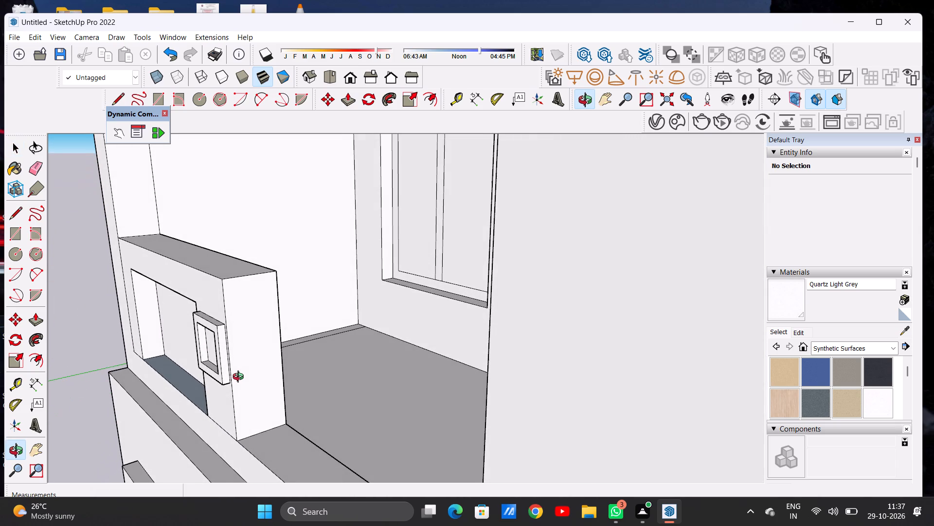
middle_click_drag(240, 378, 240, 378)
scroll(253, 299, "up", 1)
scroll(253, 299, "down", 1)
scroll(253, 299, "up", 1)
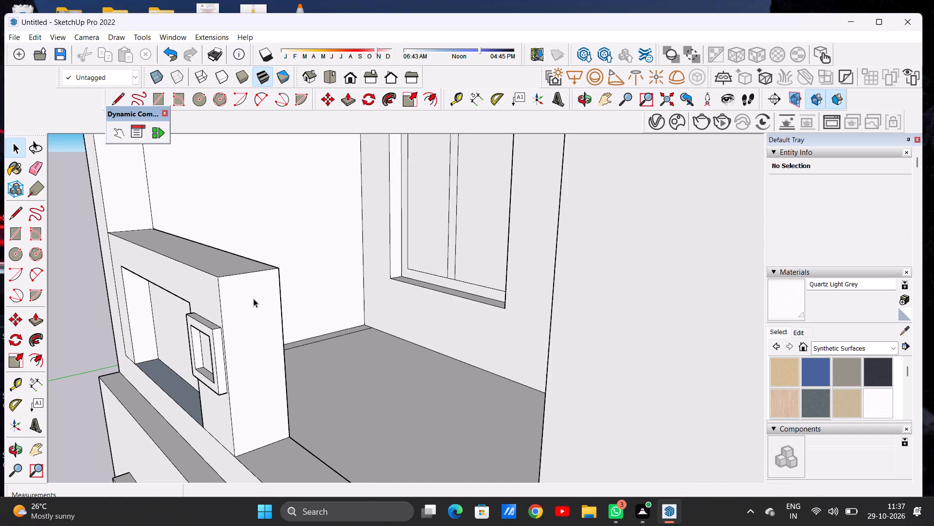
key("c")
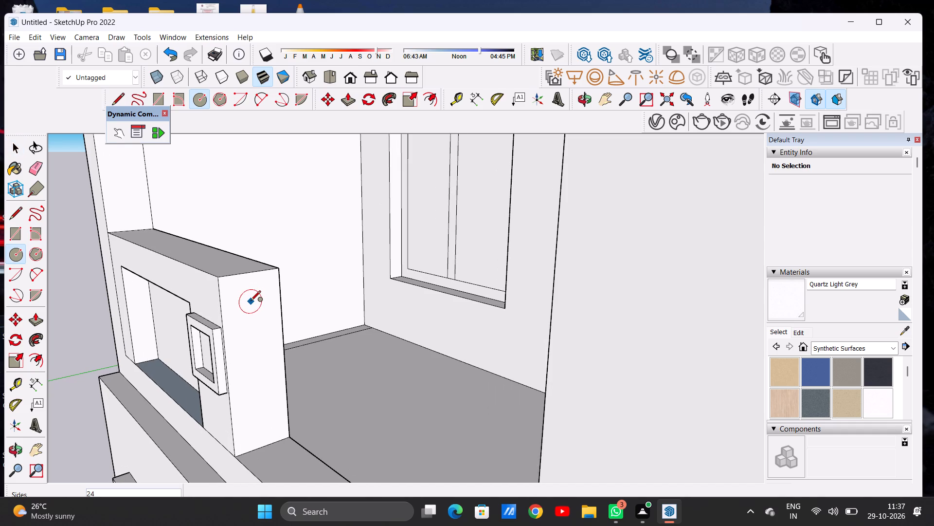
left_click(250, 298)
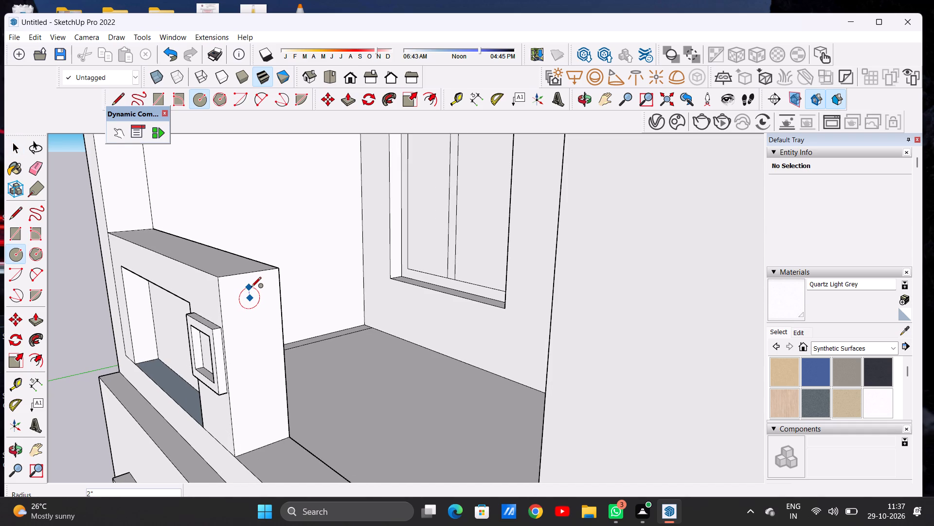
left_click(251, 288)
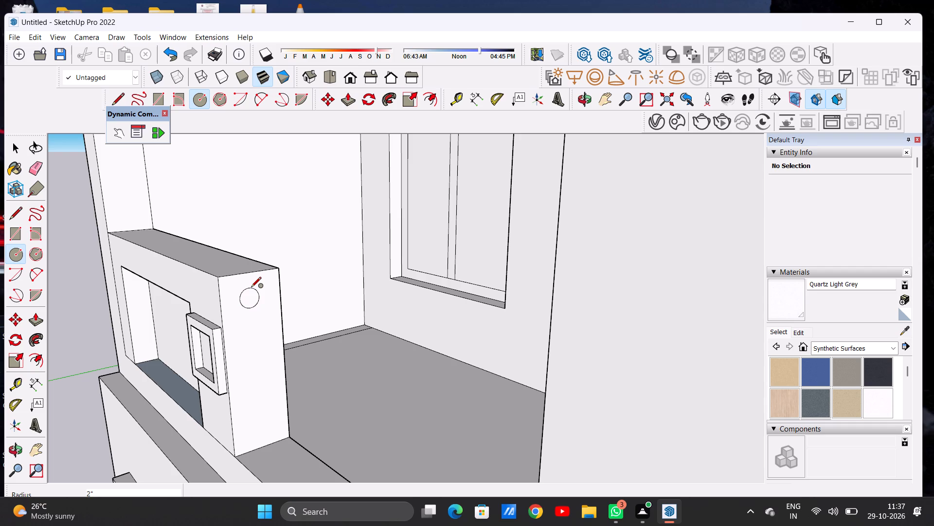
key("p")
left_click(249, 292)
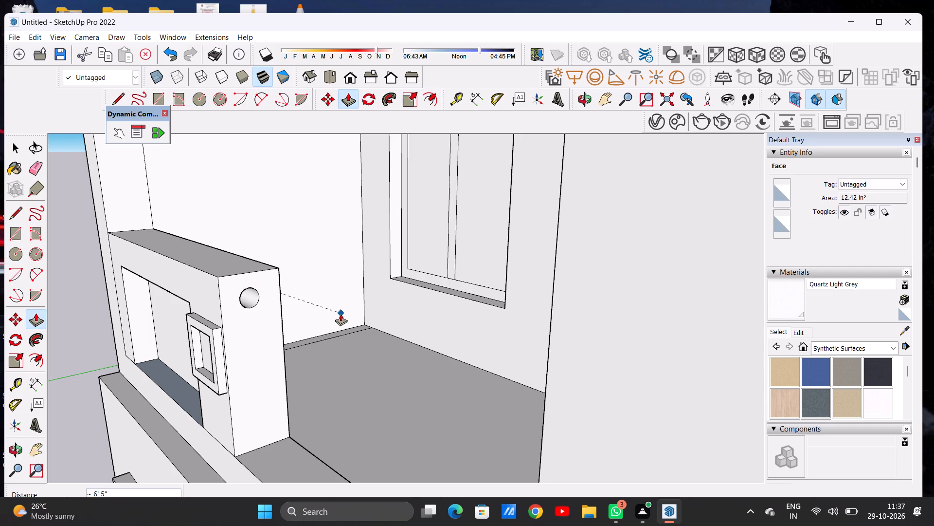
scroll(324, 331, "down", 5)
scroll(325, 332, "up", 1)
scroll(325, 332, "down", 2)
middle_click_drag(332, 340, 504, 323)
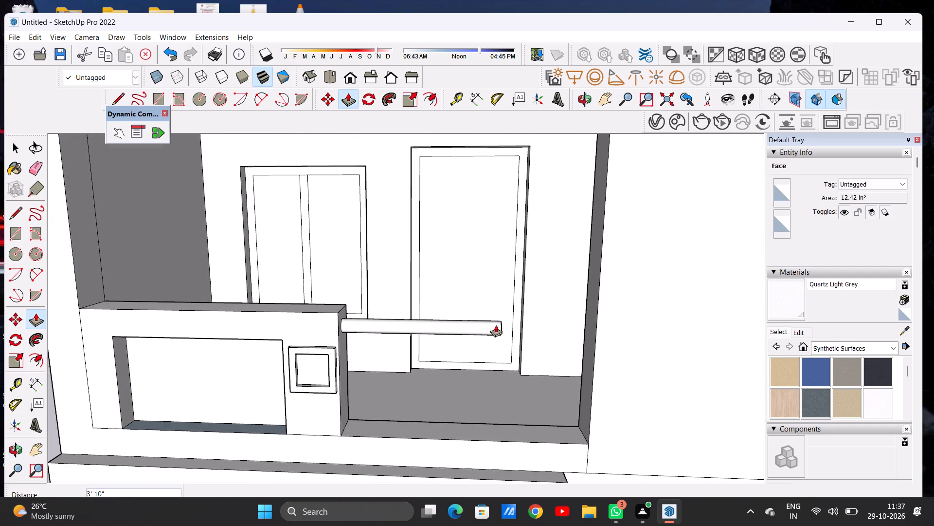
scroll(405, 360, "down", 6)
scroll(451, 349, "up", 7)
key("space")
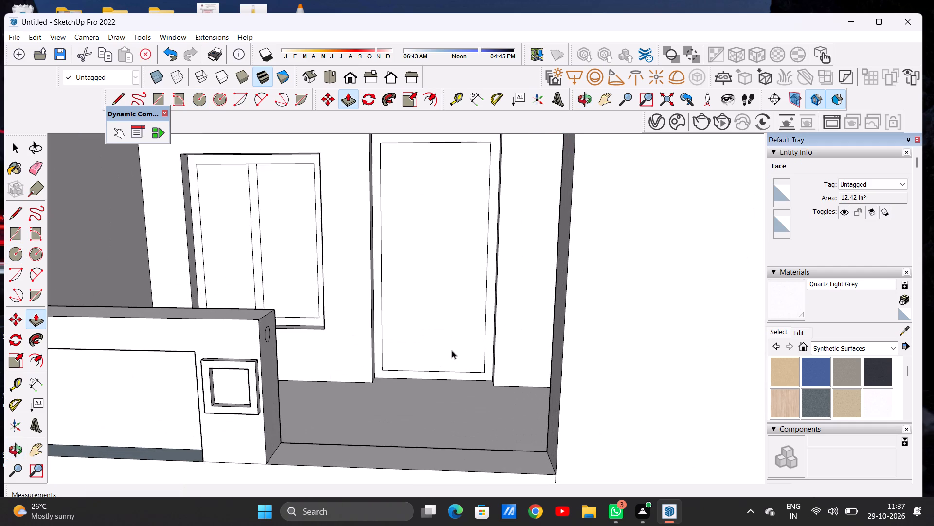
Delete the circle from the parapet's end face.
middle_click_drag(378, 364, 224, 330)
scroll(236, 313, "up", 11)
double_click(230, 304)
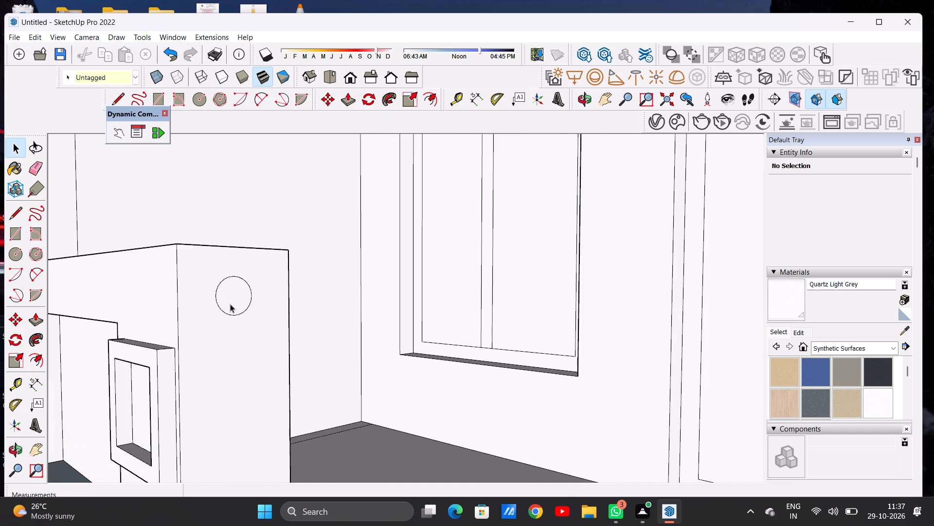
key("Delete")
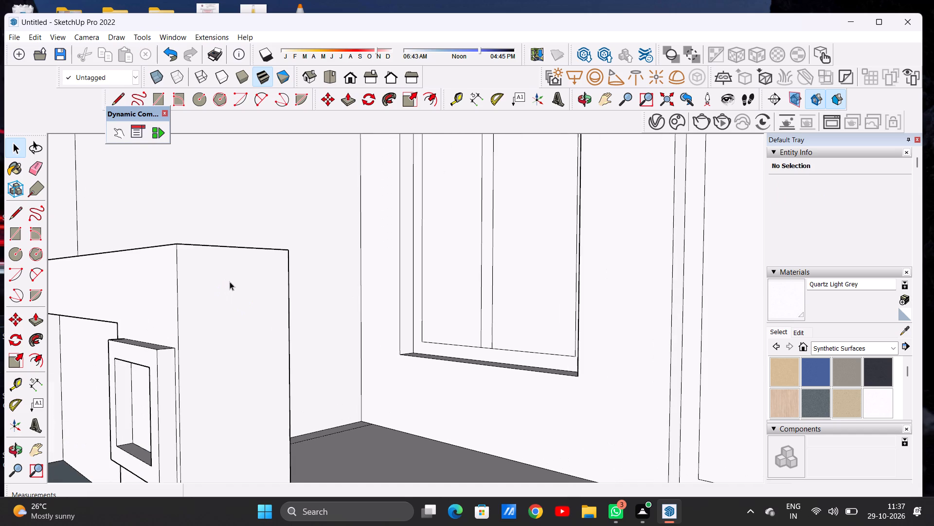
Draw a smaller circle of about 1 3/16" radius near the top of the parapet's end face.
key("c")
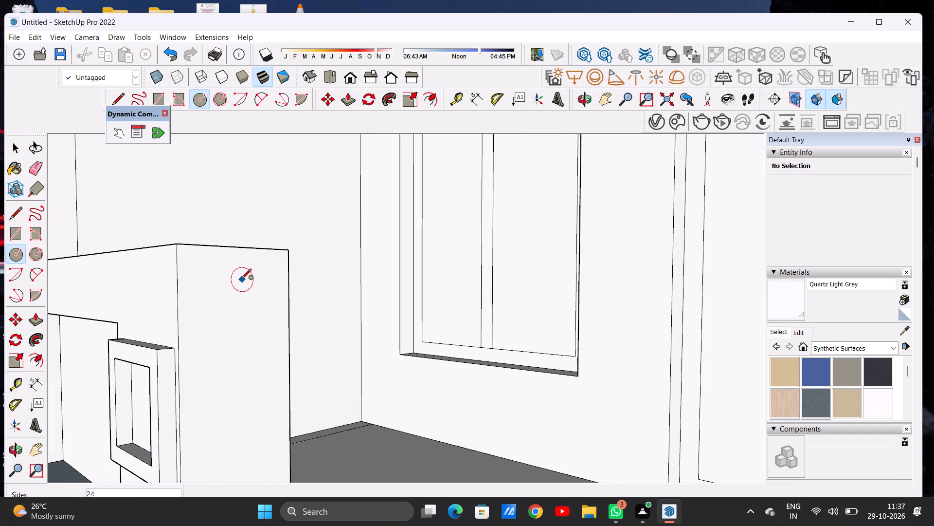
left_click(239, 276)
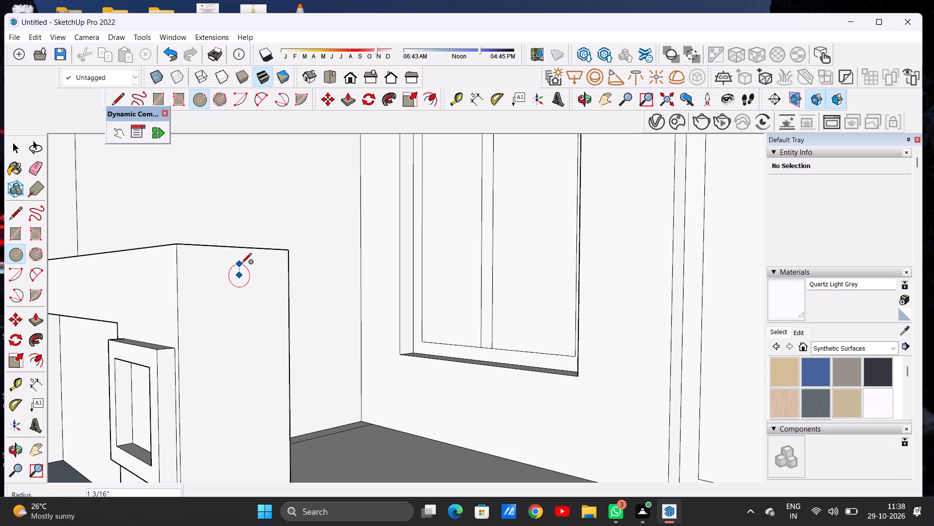
left_click(241, 264)
key("space")
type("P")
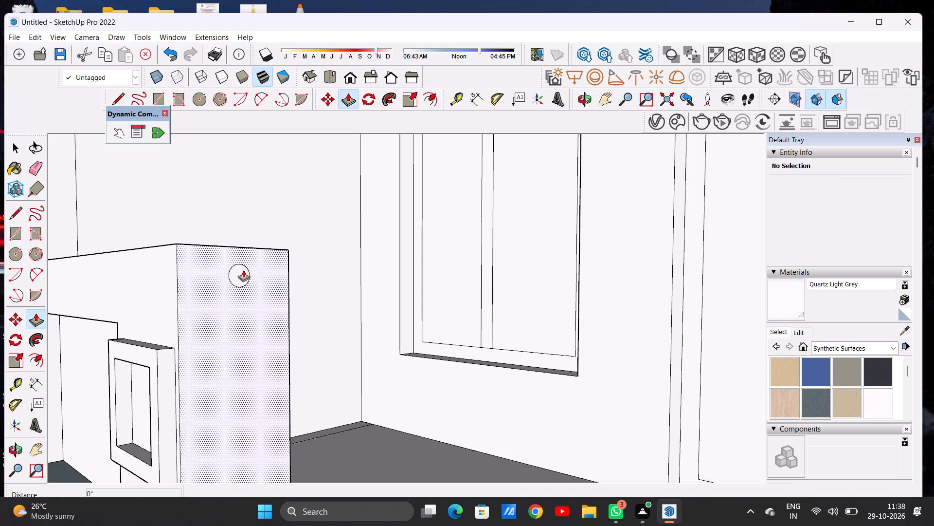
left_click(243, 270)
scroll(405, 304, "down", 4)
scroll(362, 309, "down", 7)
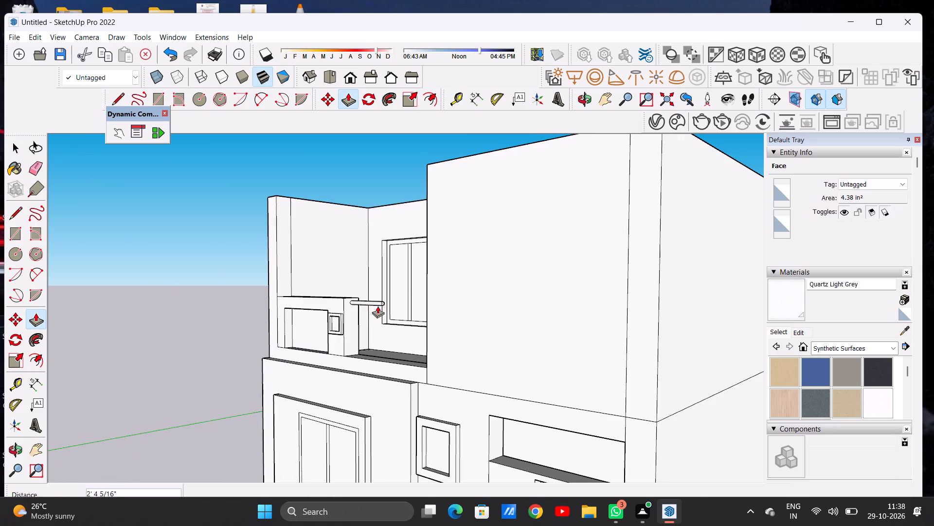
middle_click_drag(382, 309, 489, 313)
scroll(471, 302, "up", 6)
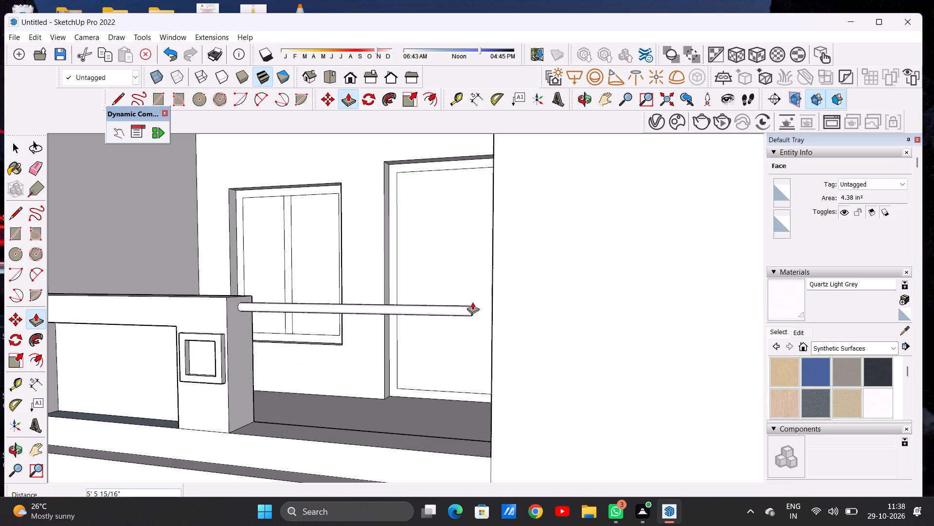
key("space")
Copy the circle about 2' 6 13/16" straight down to near the base of the parapet's end face.
middle_click_drag(381, 312, 233, 310)
scroll(233, 306, "up", 14)
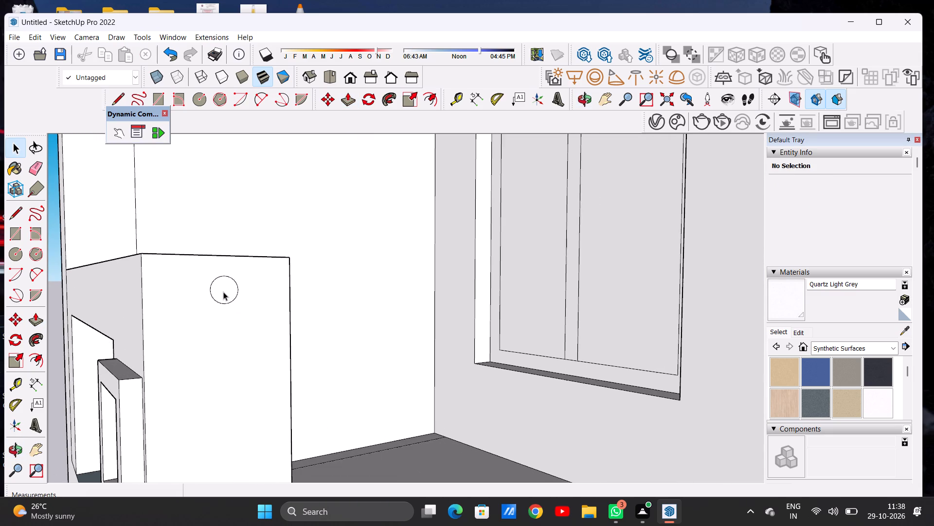
double_click(223, 291)
key("m")
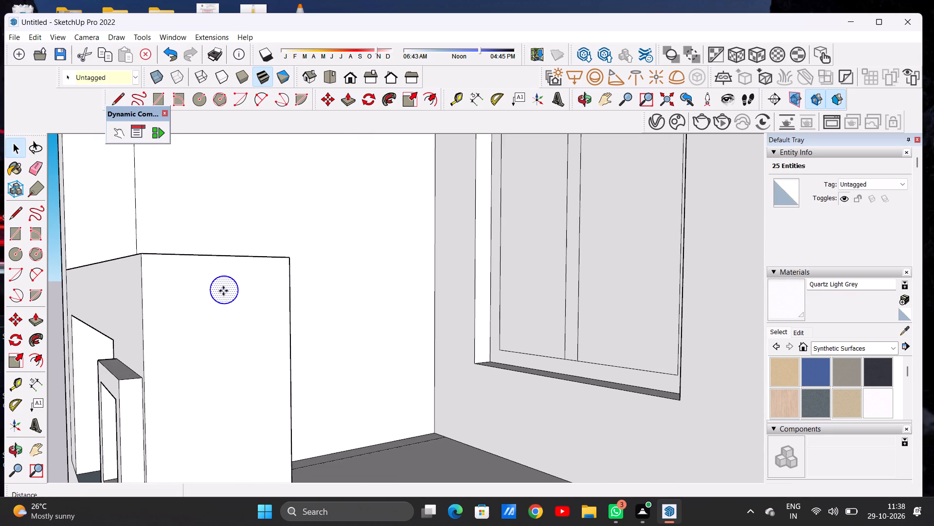
left_click(233, 303)
scroll(233, 332, "down", 16)
scroll(234, 315, "up", 1)
scroll(234, 315, "down", 3)
scroll(238, 367, "up", 8)
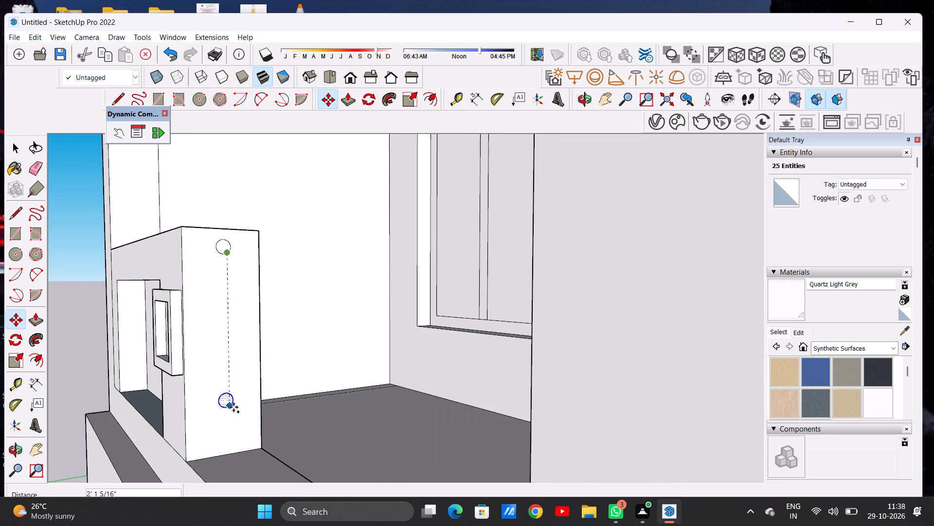
left_click(230, 439)
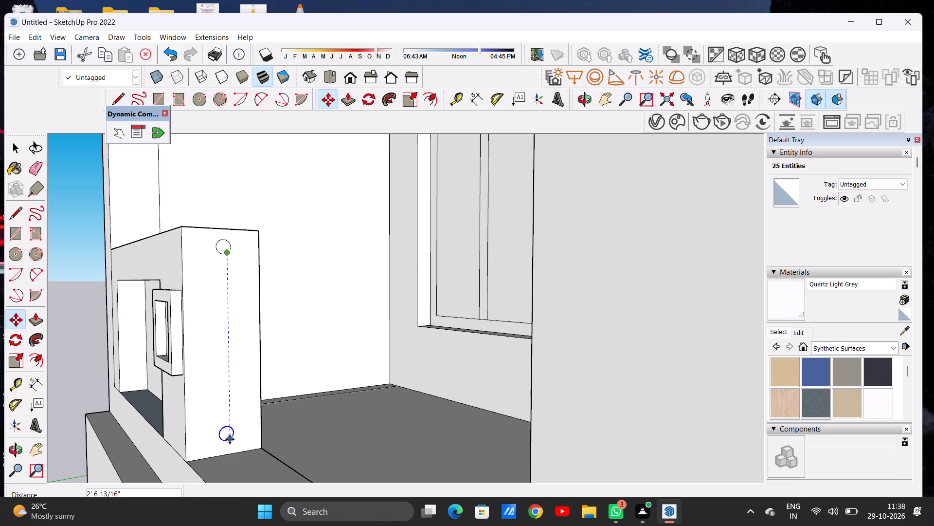
Place five more circle copies between the top and bottom circles, forming an evenly spaced vertical column of seven.
left_click(230, 439)
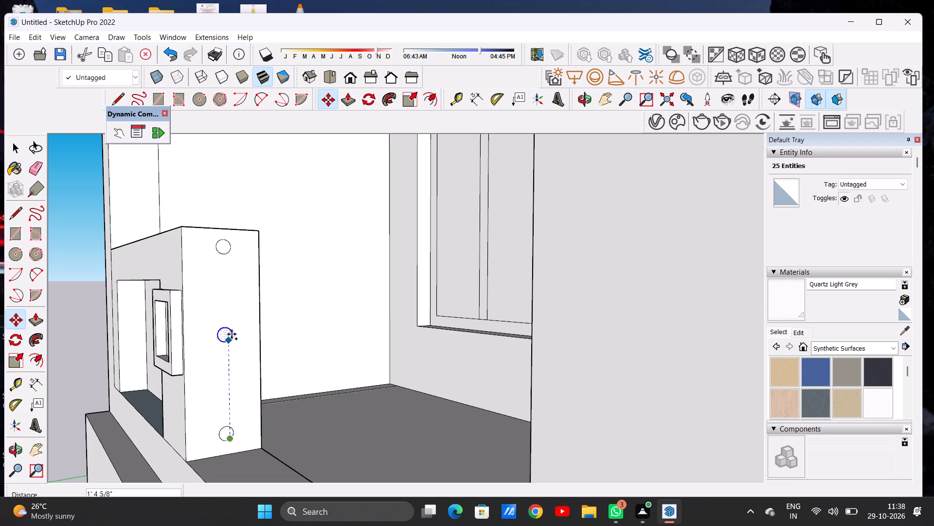
left_click(232, 284)
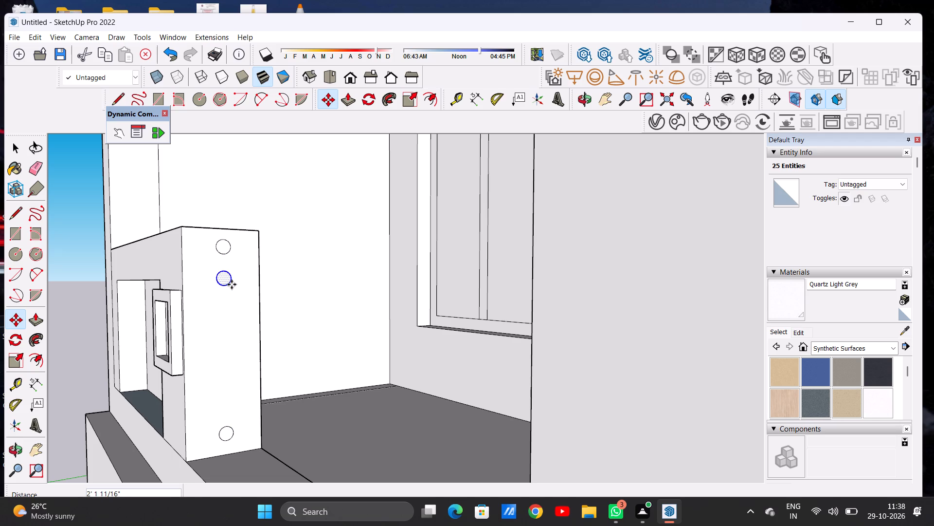
left_click(232, 284)
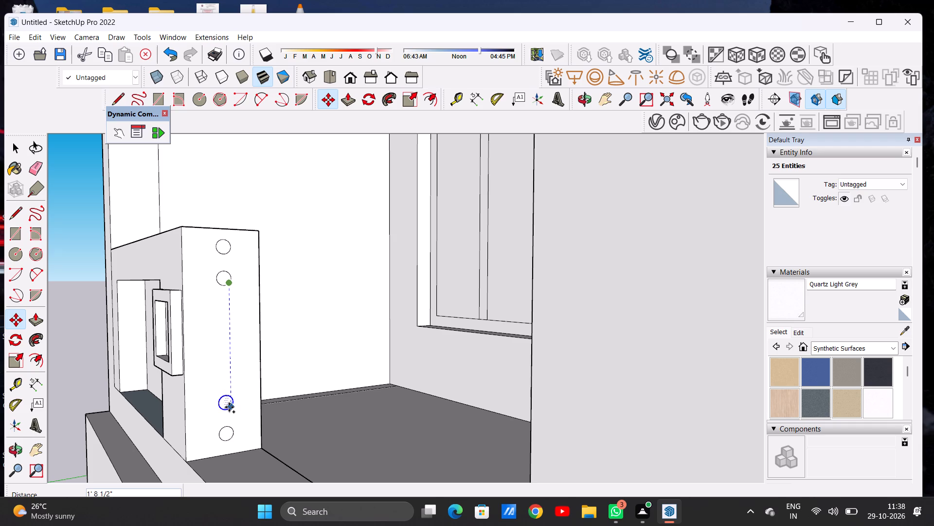
left_click(230, 407)
left_click(230, 407)
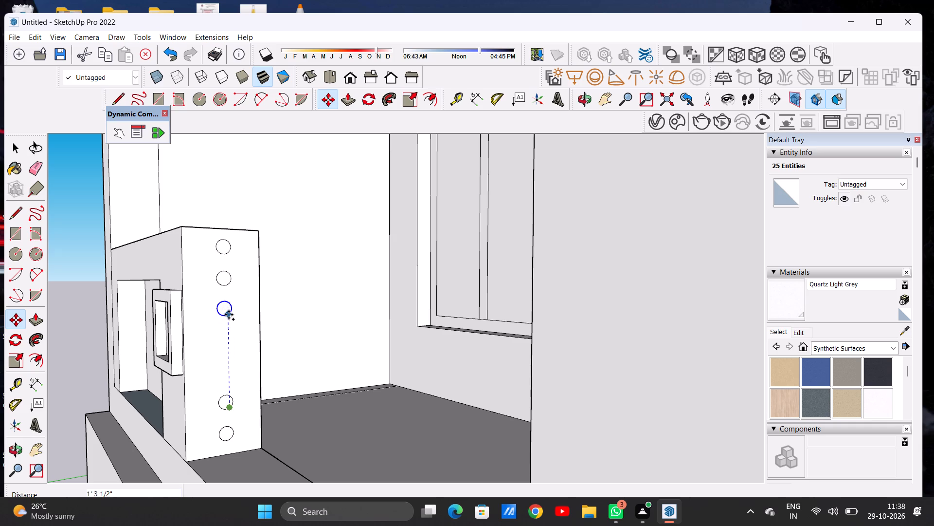
left_click(229, 317)
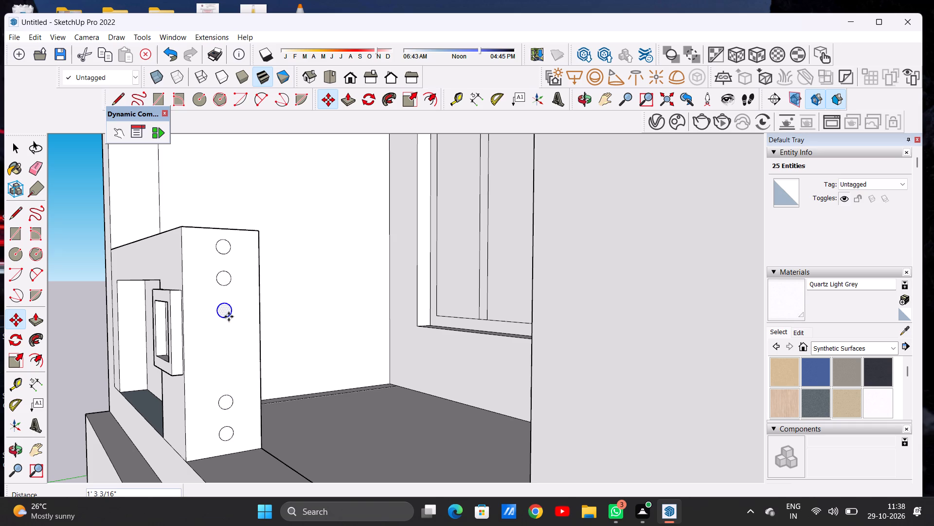
left_click(229, 317)
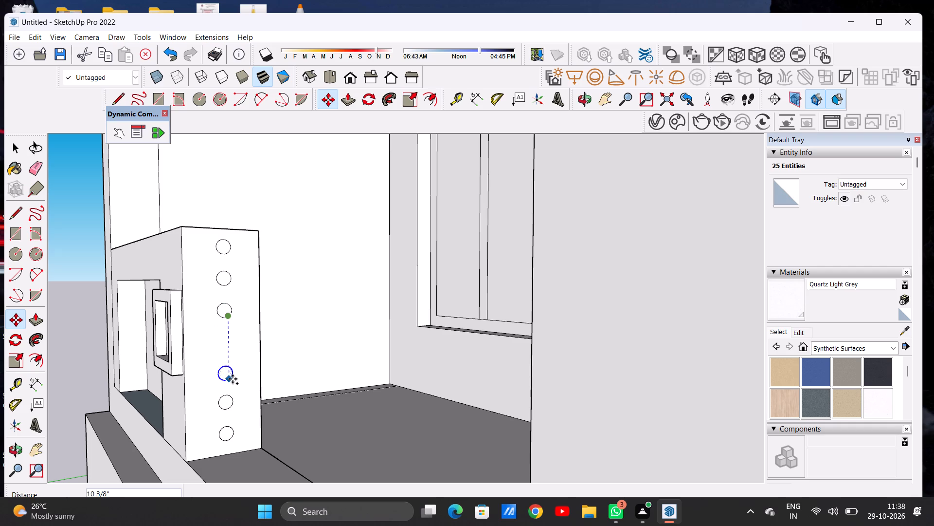
left_click(233, 377)
left_click(233, 377)
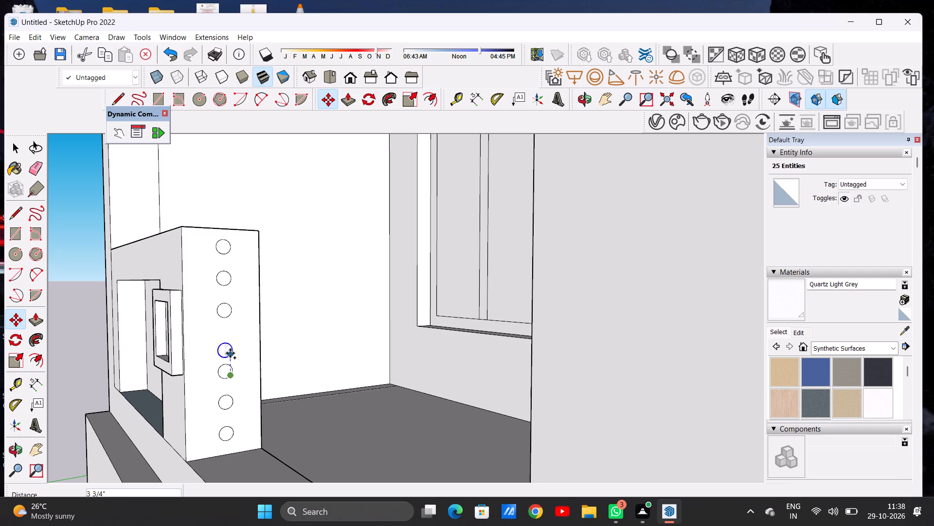
left_click(230, 345)
key("space")
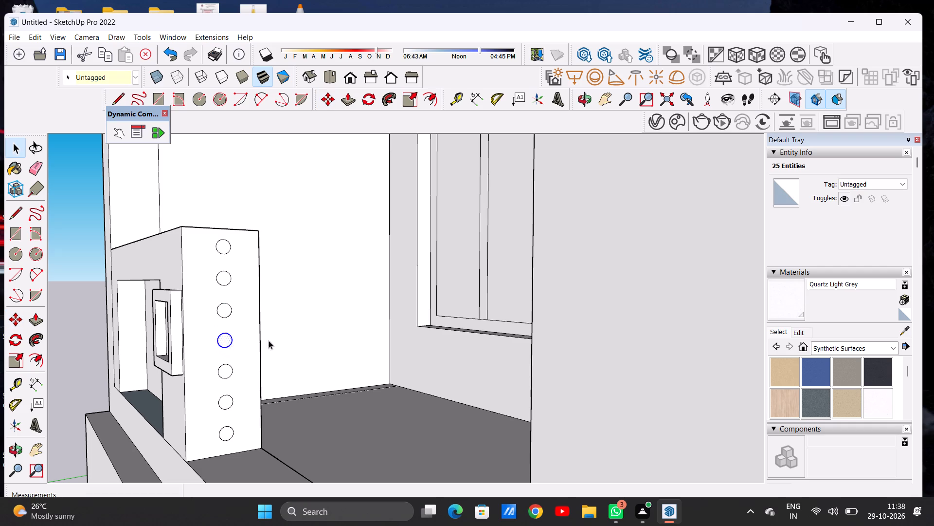
scroll(284, 347, "down", 8)
left_click(167, 336)
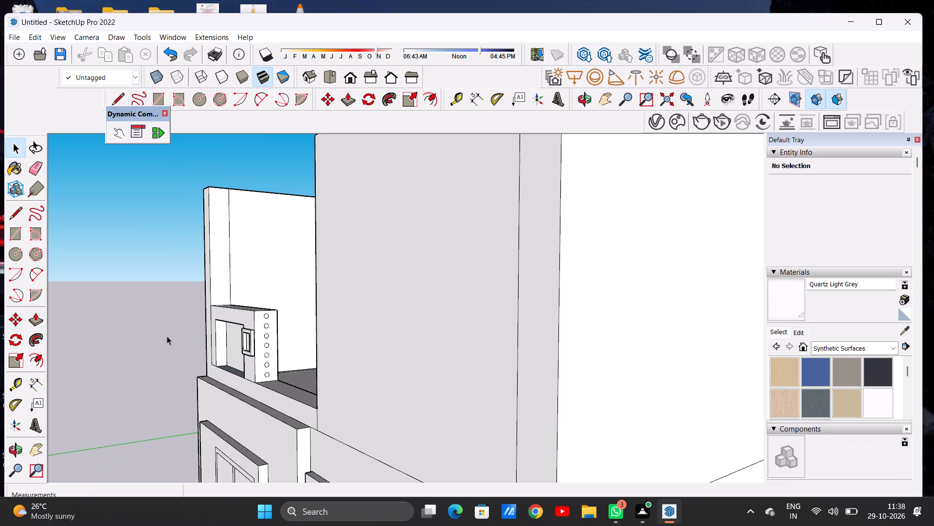
Push/Pull the top circle about 5' 11 13/16" across the balcony opening to the opposite wall as a round rail.
key("p")
scroll(176, 342, "up", 5)
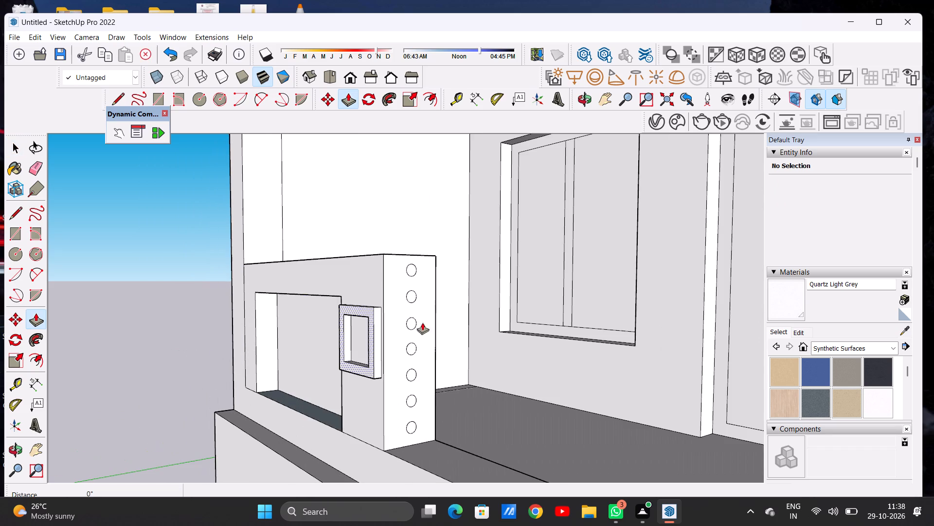
scroll(416, 273, "up", 1)
scroll(415, 273, "down", 1)
scroll(412, 272, "up", 9)
left_click(411, 265)
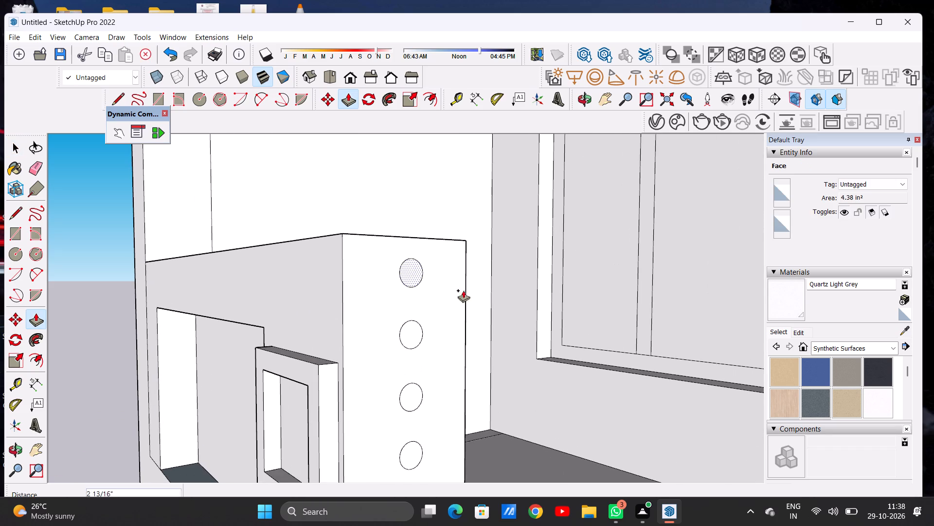
scroll(442, 325, "down", 1)
scroll(442, 325, "up", 1)
scroll(442, 325, "down", 18)
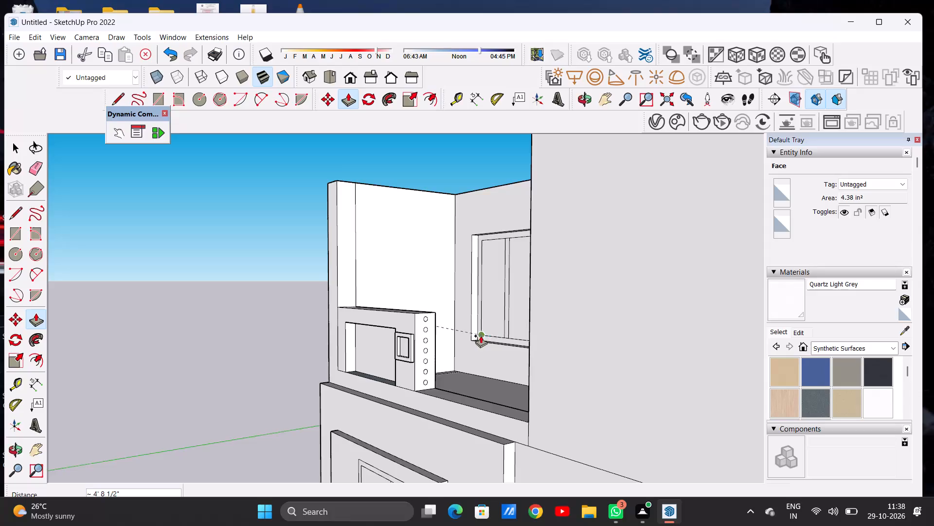
middle_click_drag(480, 337, 602, 335)
scroll(586, 318, "up", 5)
middle_click_drag(564, 335, 622, 352)
scroll(617, 316, "up", 12)
left_click(625, 313)
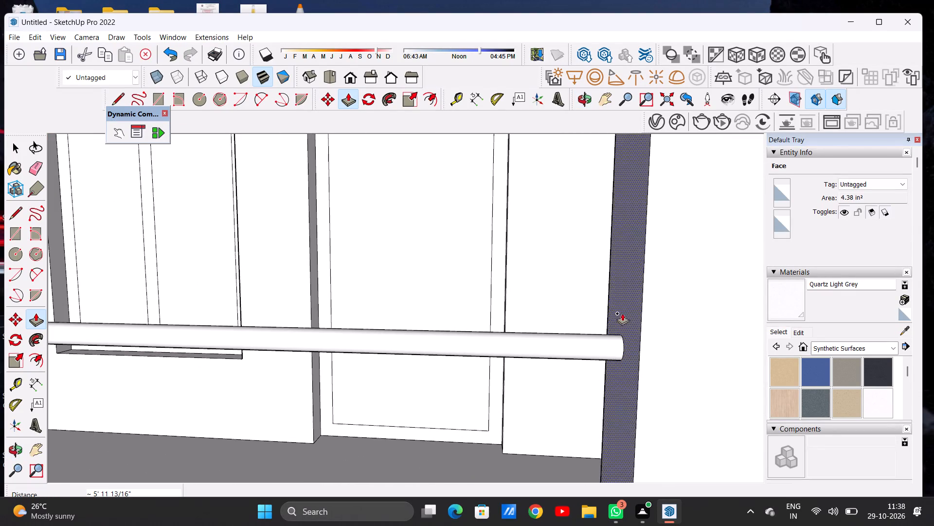
Push/Pull the second circle from the top of the parapet's end face about 5' 11 13/16" to the opposite wall.
scroll(567, 299, "down", 12)
middle_click_drag(396, 328, 251, 368)
scroll(451, 318, "up", 8)
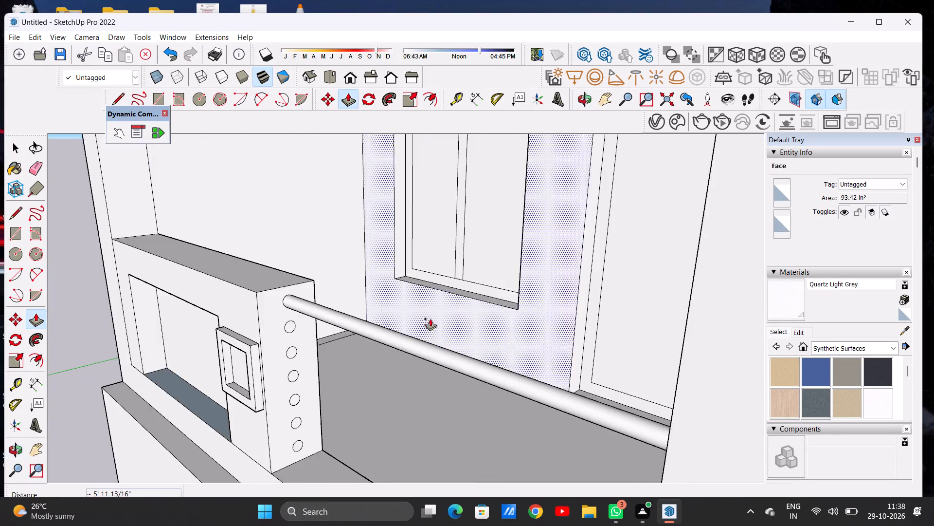
scroll(300, 339, "down", 1)
scroll(300, 339, "up", 7)
scroll(288, 318, "down", 1)
scroll(288, 318, "up", 5)
left_click(287, 316)
scroll(415, 381, "down", 5)
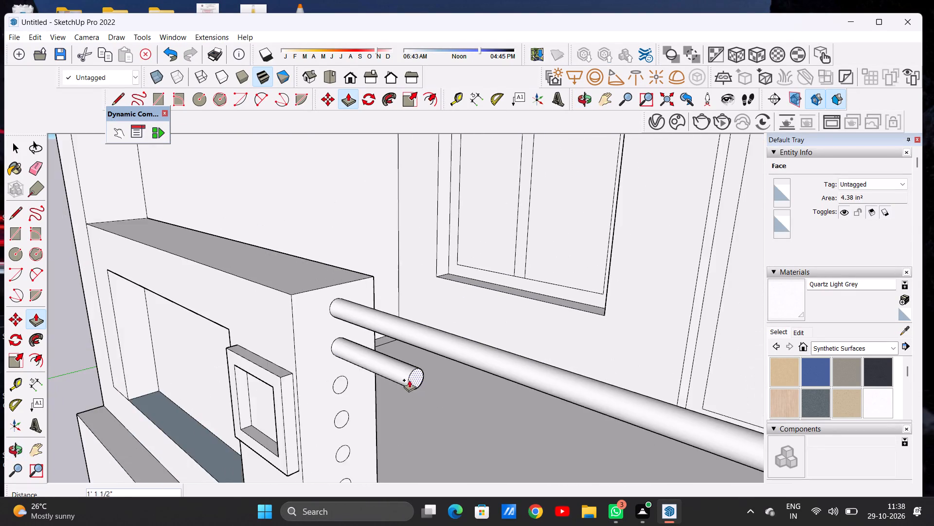
scroll(409, 380, "down", 4)
scroll(397, 374, "up", 1)
scroll(397, 374, "down", 18)
middle_click_drag(457, 394, 594, 370)
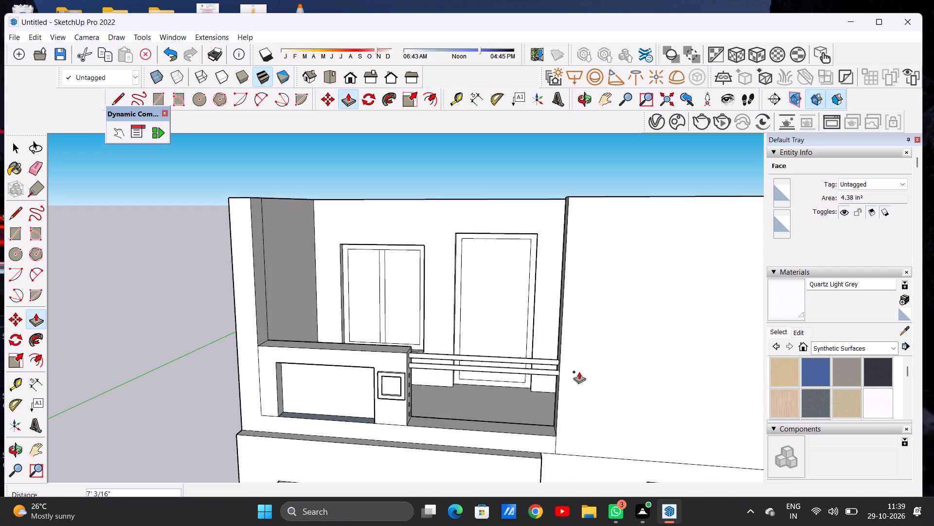
scroll(564, 372, "up", 10)
middle_click_drag(529, 382, 578, 371)
scroll(578, 370, "up", 6)
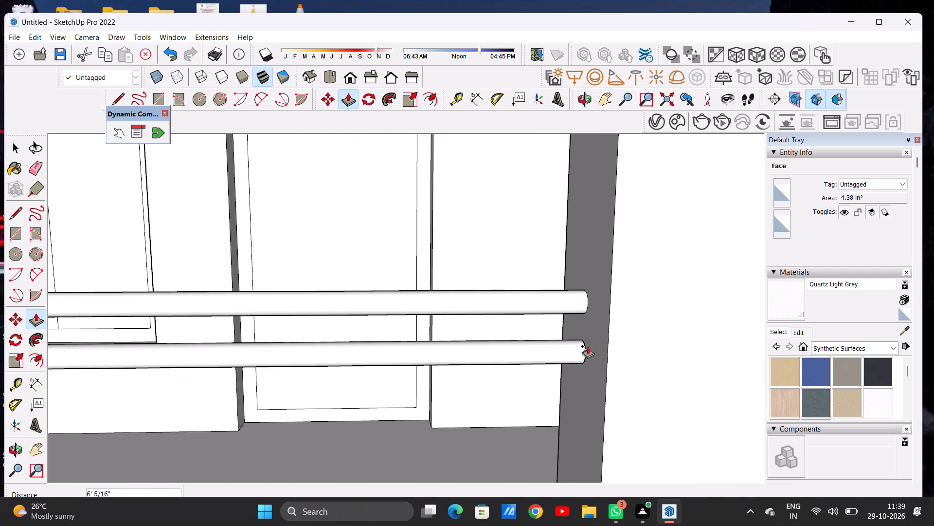
left_click(589, 331)
Push/Pull the third circle from the top about 5' 11 13/16" across the balcony opening to the opposite wall.
scroll(577, 329, "down", 15)
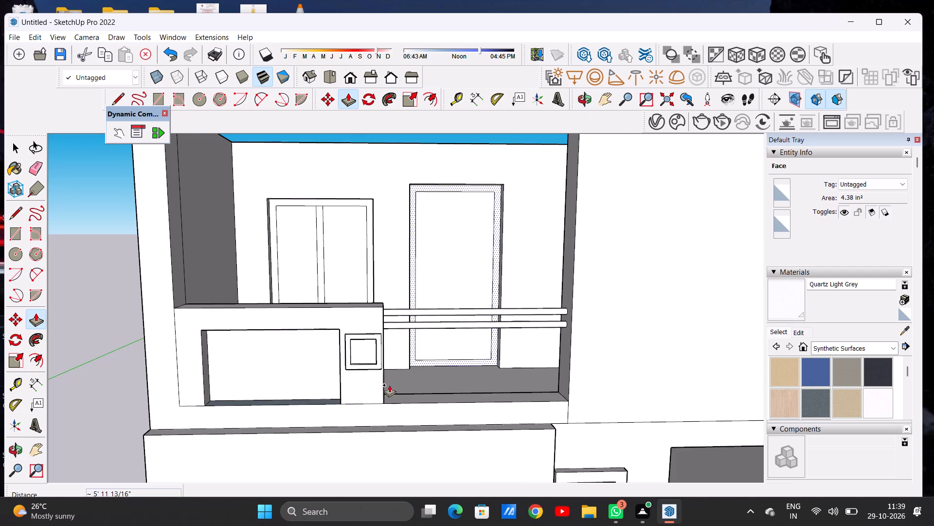
middle_click_drag(384, 385, 282, 406)
scroll(365, 344, "up", 6)
scroll(373, 333, "down", 1)
scroll(373, 333, "up", 8)
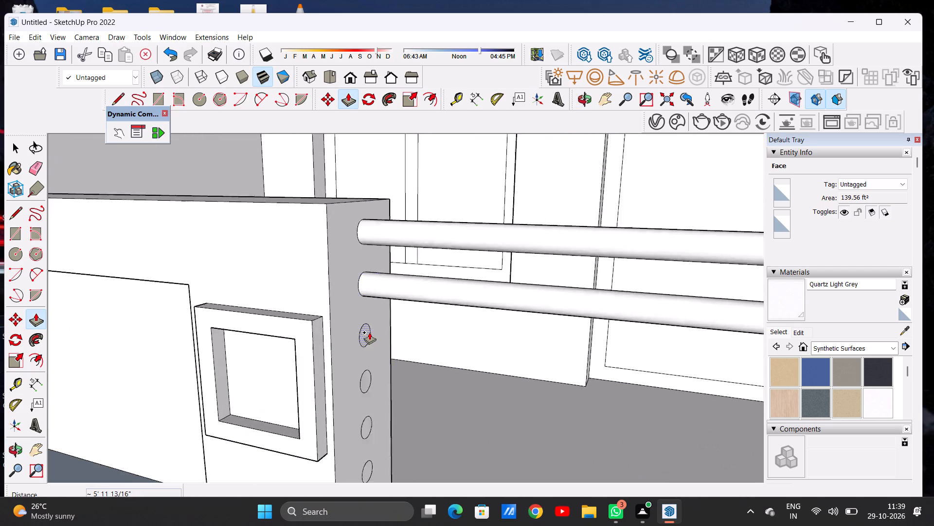
scroll(369, 332, "up", 3)
left_click(362, 331)
scroll(449, 372, "down", 6)
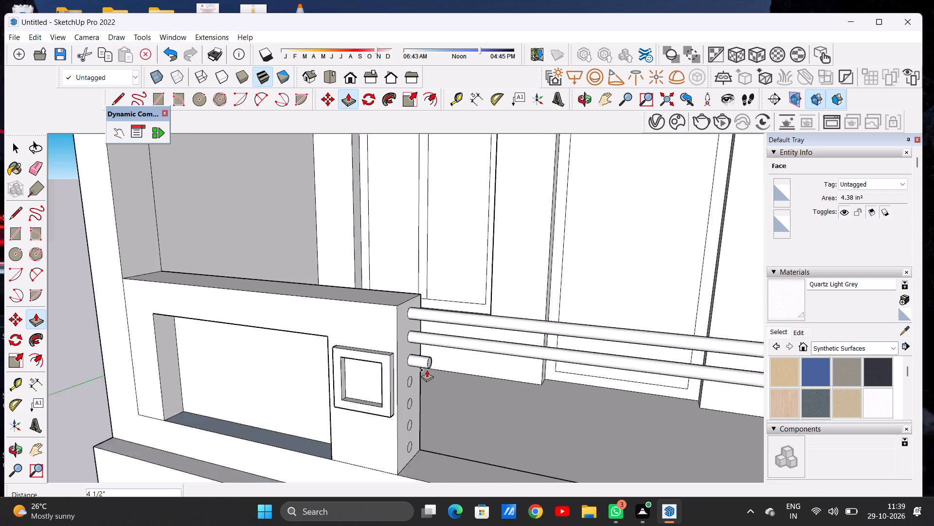
scroll(427, 370, "down", 8)
middle_click_drag(513, 386, 604, 370)
scroll(579, 360, "up", 5)
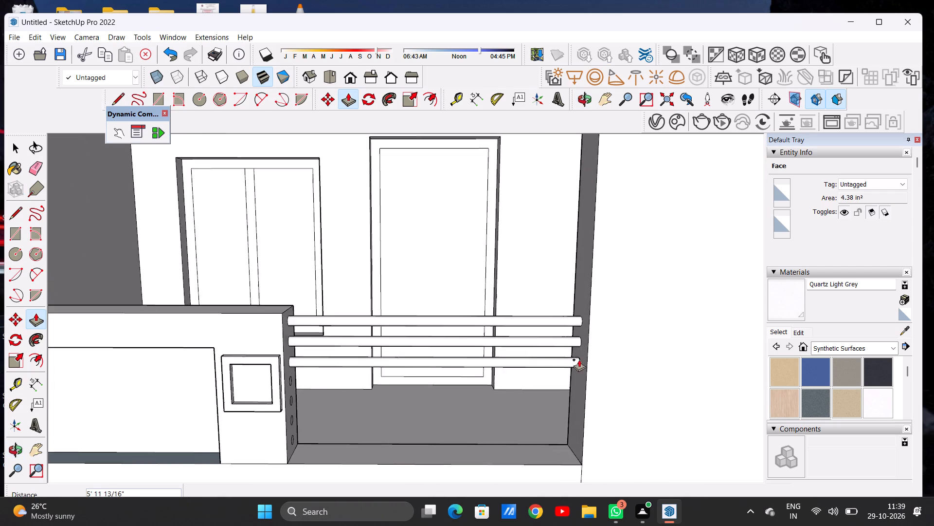
scroll(579, 359, "up", 9)
left_click(583, 346)
Push/Pull the fourth circle from the top about 5' 11 13/16" across the opening to meet the opposite wall.
scroll(508, 339, "down", 6)
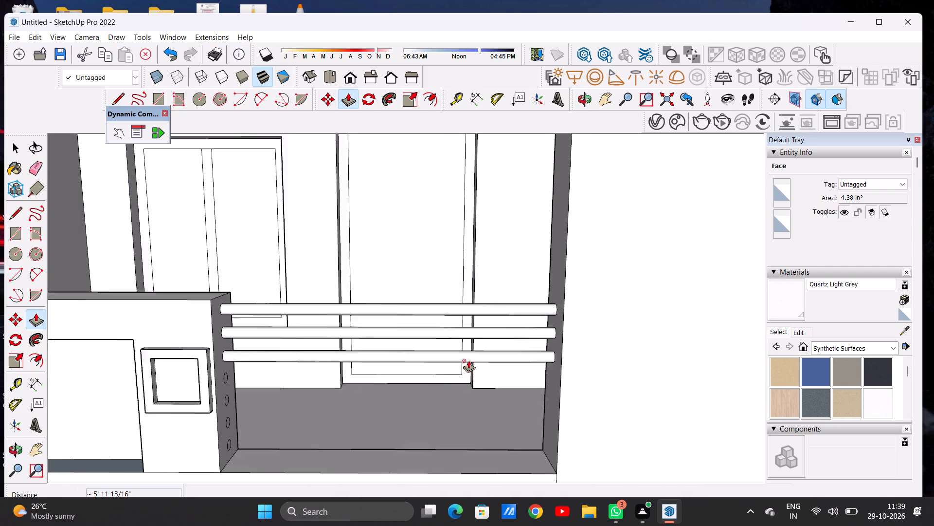
middle_click_drag(382, 378, 254, 362)
scroll(253, 360, "up", 16)
left_click(261, 346)
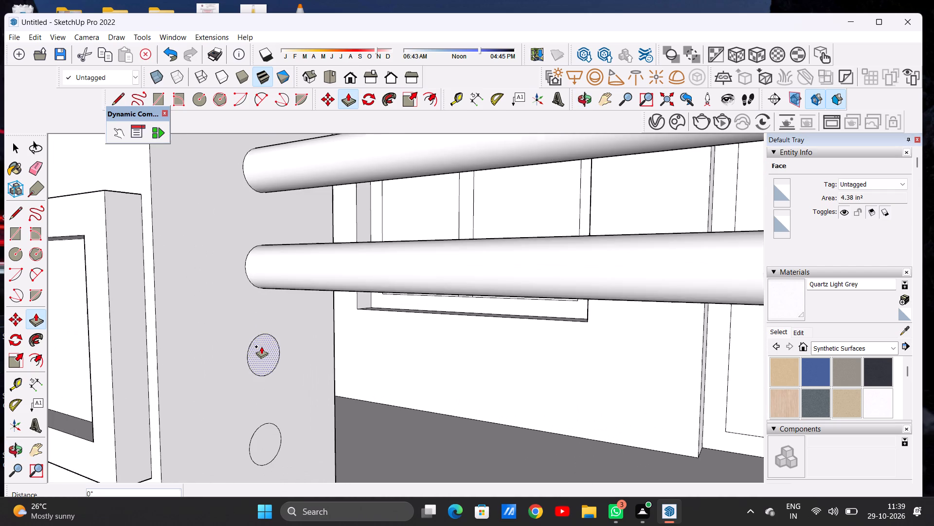
scroll(390, 381, "down", 1)
scroll(389, 380, "up", 1)
scroll(389, 379, "down", 1)
scroll(368, 377, "down", 20)
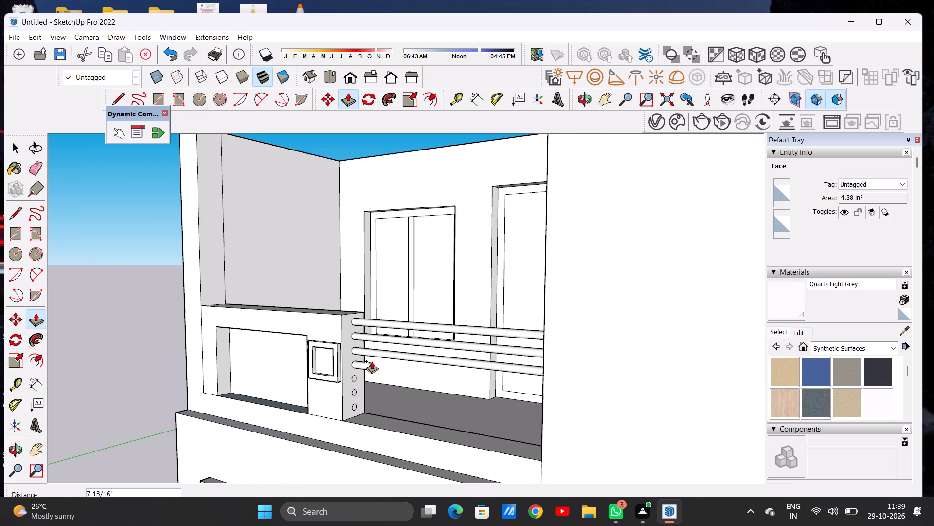
middle_click_drag(414, 382, 540, 381)
scroll(554, 369, "up", 9)
scroll(569, 370, "down", 1)
scroll(569, 370, "up", 5)
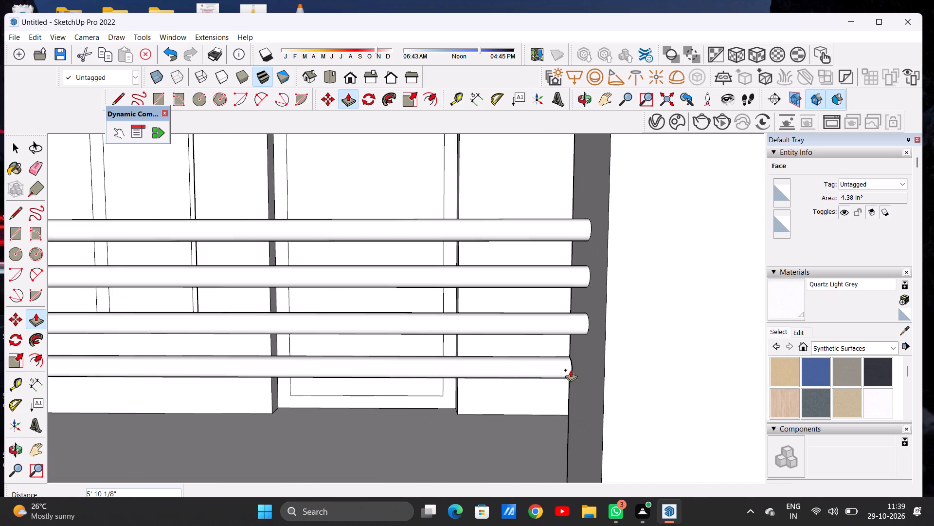
left_click(596, 341)
Push/Pull the fifth circle from the top about 5' 11 13/16" to the opposite wall, level with the rails above.
scroll(588, 341, "down", 5)
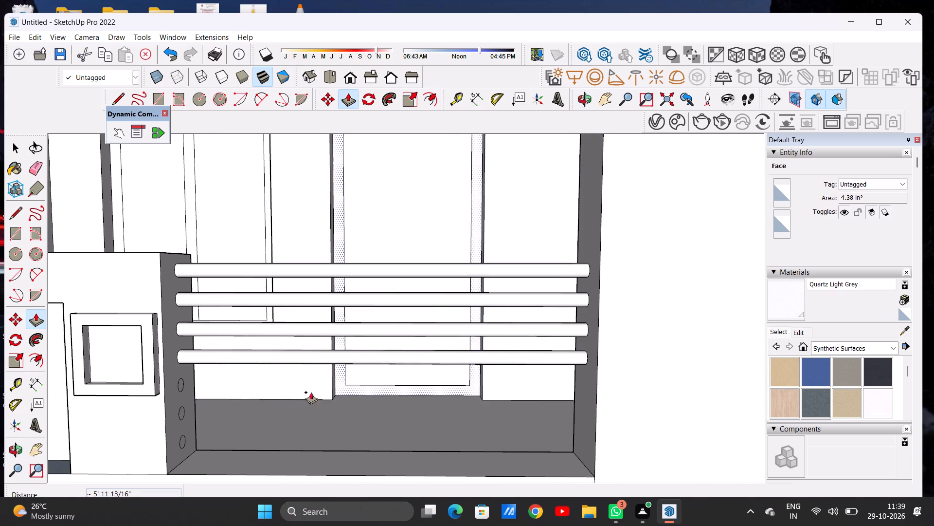
scroll(189, 382, "down", 1)
scroll(183, 382, "up", 4)
scroll(176, 382, "down", 1)
scroll(205, 383, "up", 10)
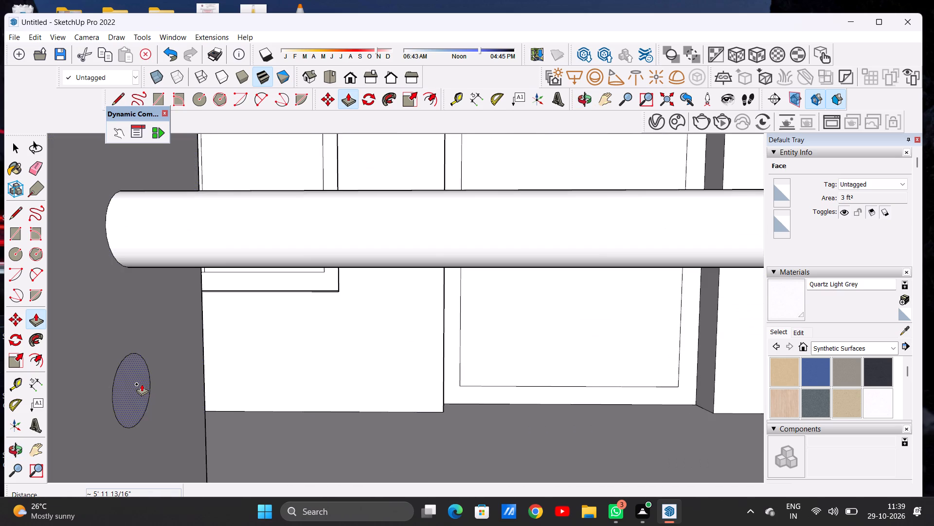
left_click(142, 384)
scroll(481, 405, "down", 6)
scroll(453, 403, "up", 1)
scroll(393, 401, "down", 1)
scroll(392, 400, "up", 1)
scroll(391, 400, "down", 5)
scroll(386, 390, "up", 1)
scroll(386, 390, "down", 4)
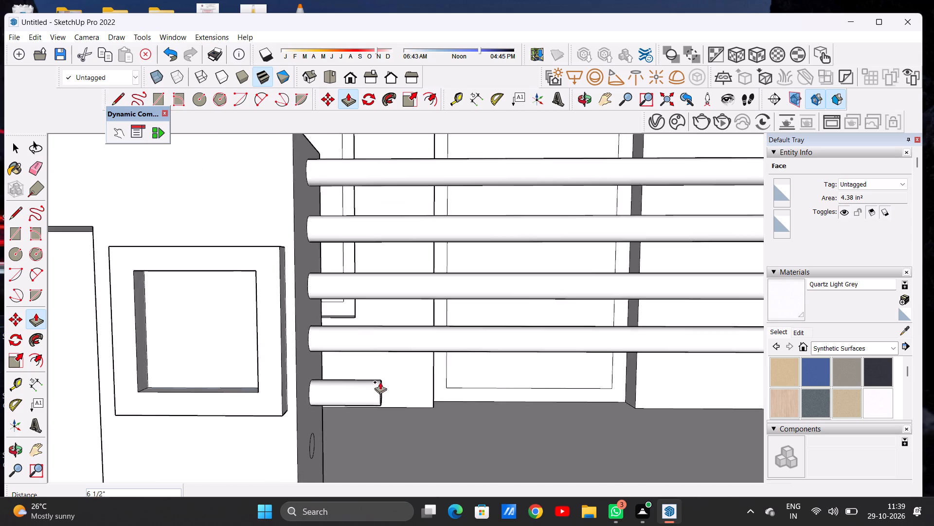
scroll(380, 382, "down", 2)
scroll(379, 381, "up", 1)
scroll(366, 373, "down", 10)
scroll(509, 381, "up", 9)
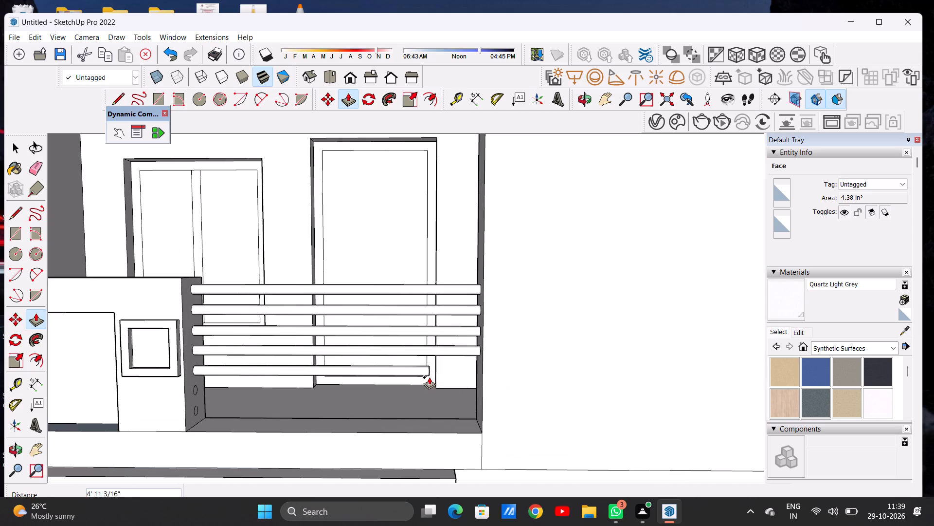
middle_click_drag(436, 378, 497, 379)
scroll(490, 361, "up", 7)
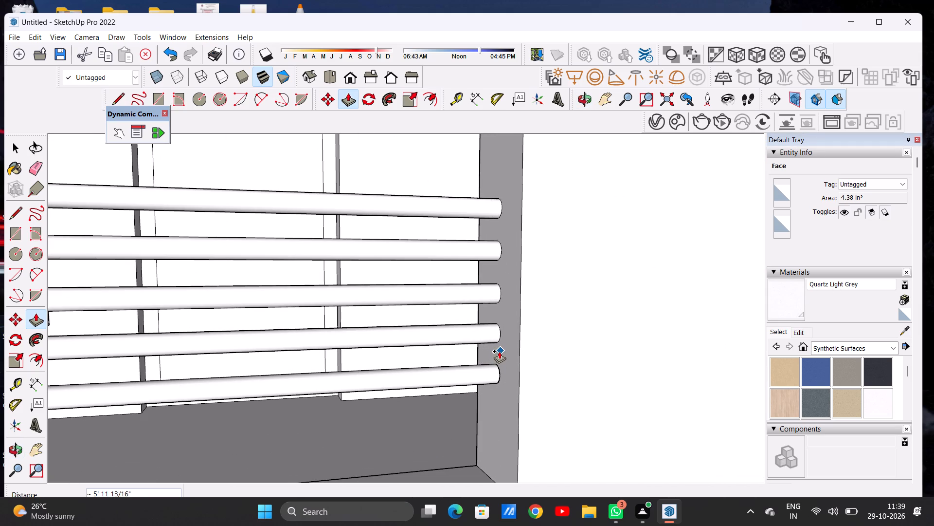
left_click(499, 351)
Push/Pull the bottom circle of the column about 5' 11 13/16" to the opposite wall as the lowest rail.
scroll(456, 361, "down", 4)
scroll(458, 359, "up", 1)
scroll(458, 358, "down", 9)
middle_click_drag(367, 382, 246, 389)
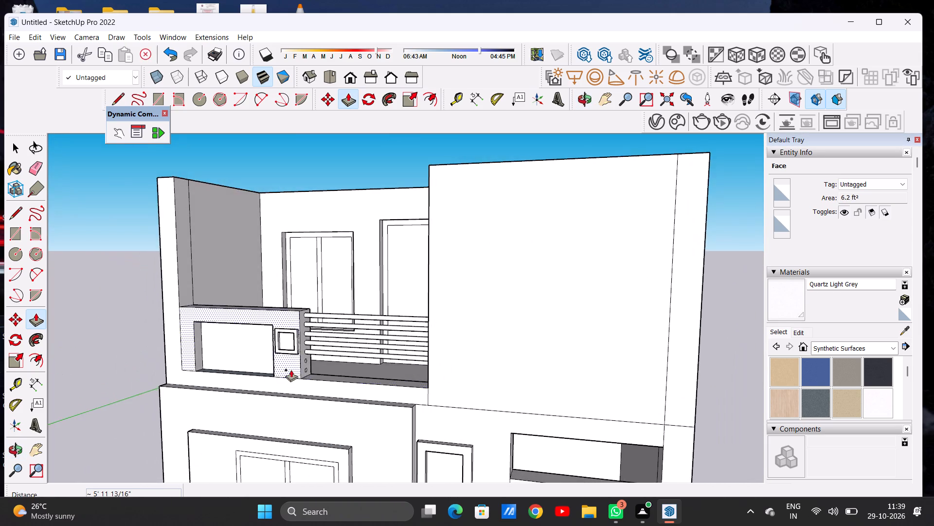
scroll(293, 368, "up", 19)
left_click(319, 377)
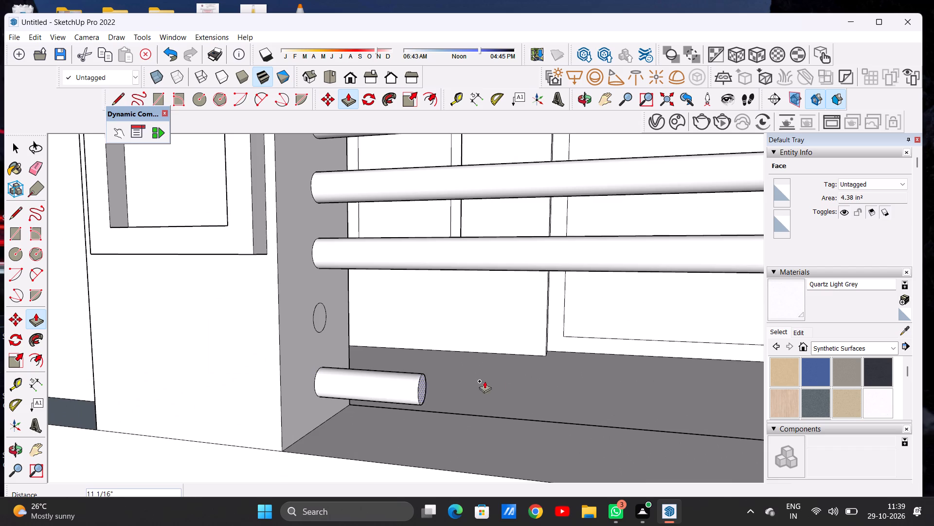
scroll(430, 384, "down", 15)
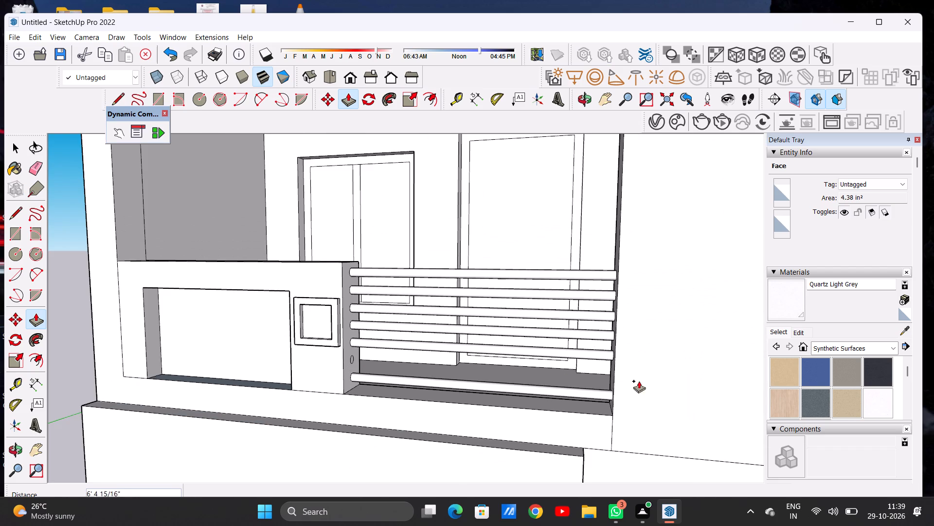
middle_click_drag(570, 385, 627, 383)
scroll(591, 374, "up", 7)
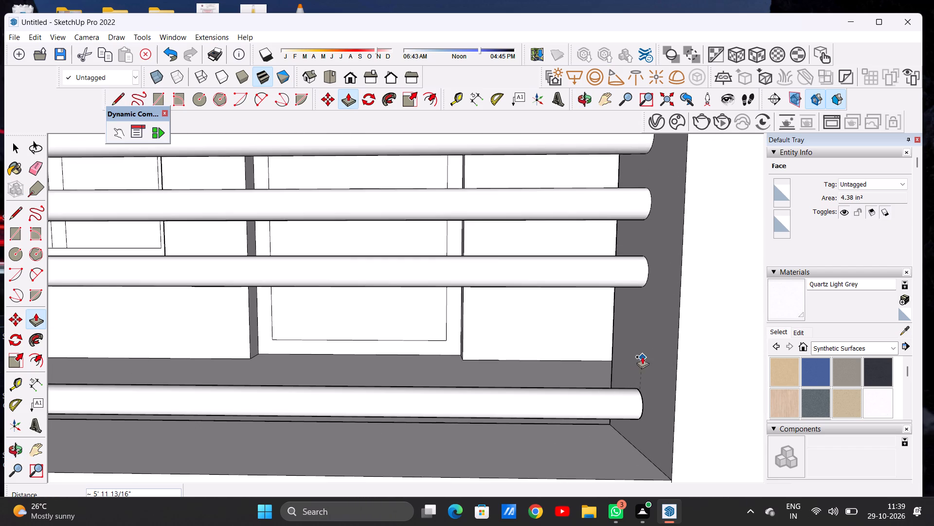
left_click(638, 342)
Push/Pull the remaining sixth circle, just above the lowest rail, about 5' 11 13/16" across to the opposite wall.
scroll(594, 346, "down", 7)
scroll(554, 356, "down", 3)
middle_click_drag(382, 338, 345, 344)
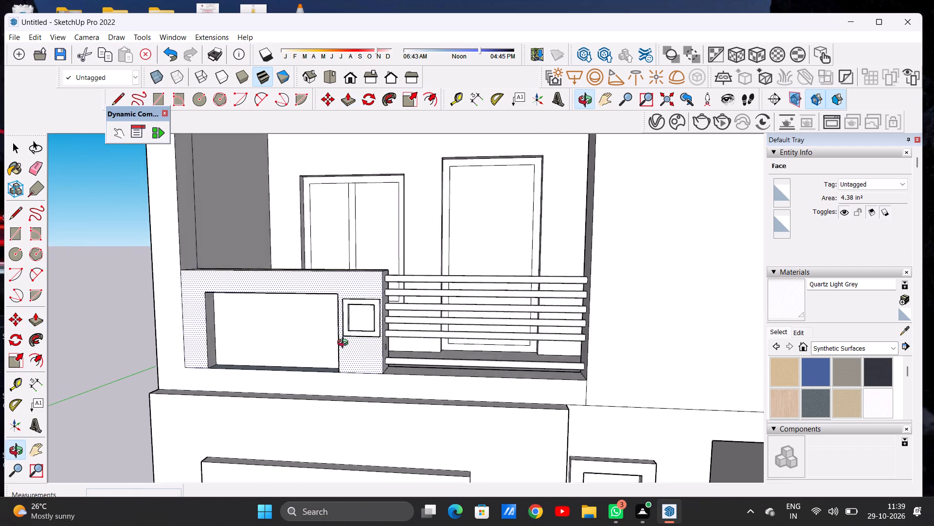
middle_click_drag(345, 344, 258, 357)
scroll(392, 342, "up", 19)
left_click(349, 350)
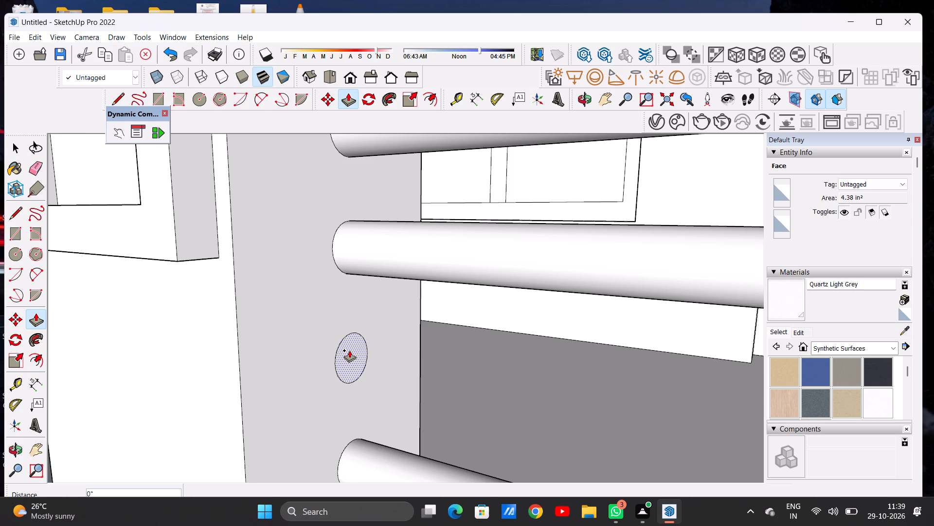
scroll(492, 365, "down", 13)
scroll(453, 343, "up", 1)
scroll(452, 343, "down", 7)
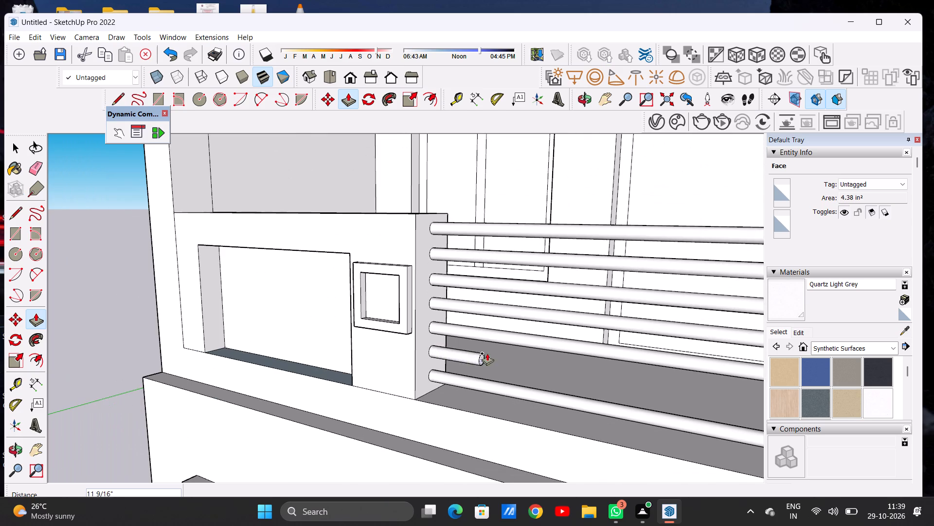
scroll(488, 356, "down", 7)
middle_click_drag(587, 361, 662, 359)
scroll(644, 357, "up", 6)
middle_click_drag(603, 357, 646, 346)
scroll(638, 345, "up", 7)
scroll(629, 346, "down", 1)
scroll(629, 346, "up", 4)
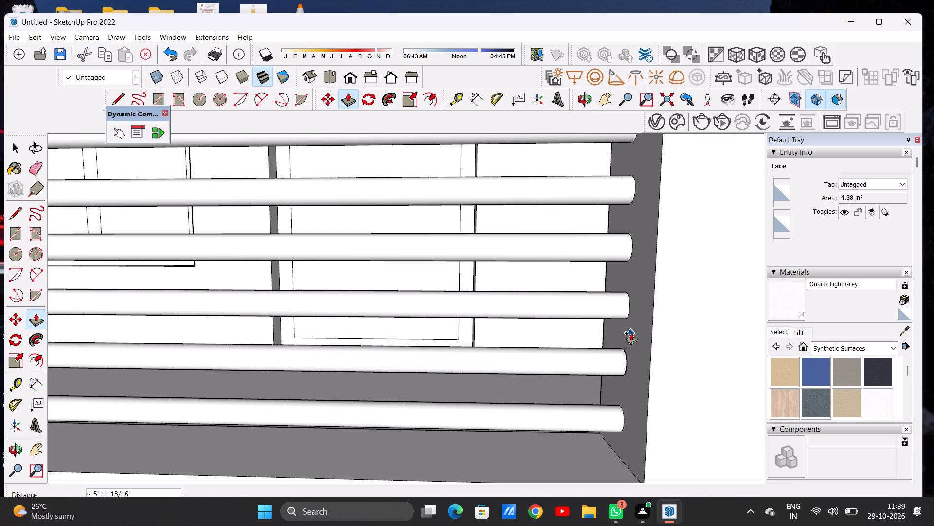
left_click(631, 333)
key("space")
Examine the balcony railing up close and the whole house from the front, from above and from the side.
scroll(510, 365, "down", 13)
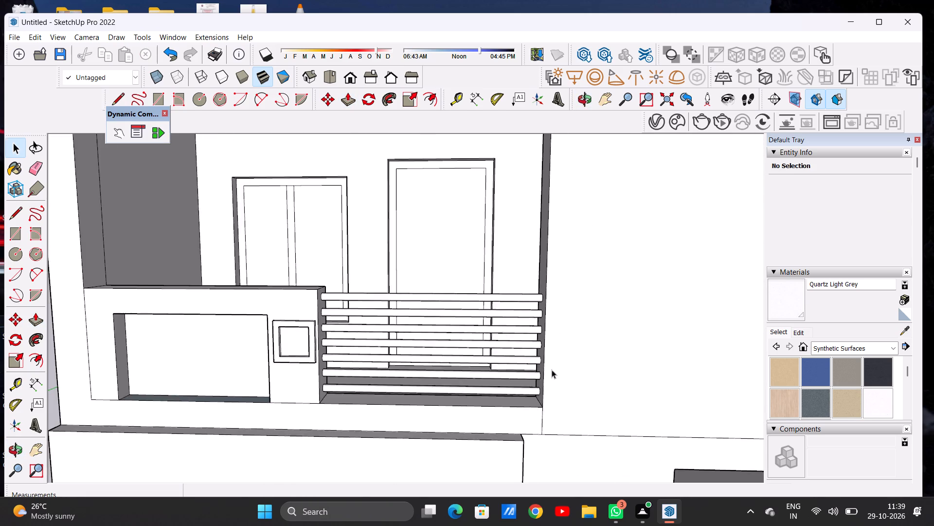
scroll(552, 370, "down", 20)
scroll(552, 370, "down", 1)
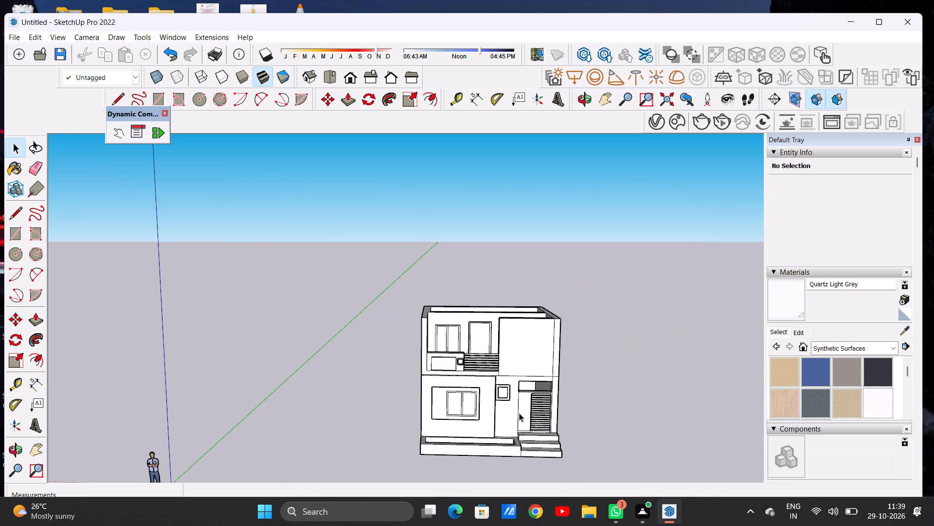
scroll(519, 413, "up", 1)
scroll(478, 352, "up", 8)
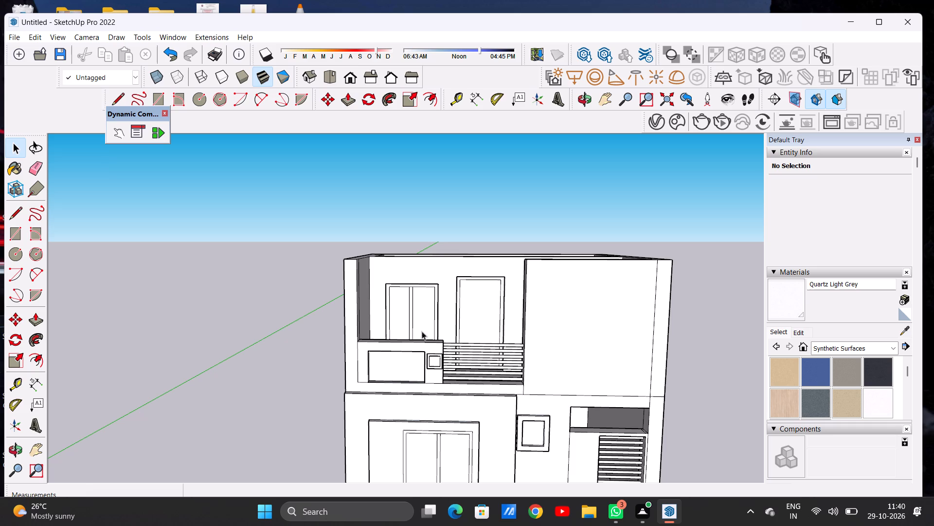
scroll(475, 308, "down", 20)
scroll(475, 308, "down", 12)
scroll(427, 330, "up", 1)
scroll(428, 331, "down", 5)
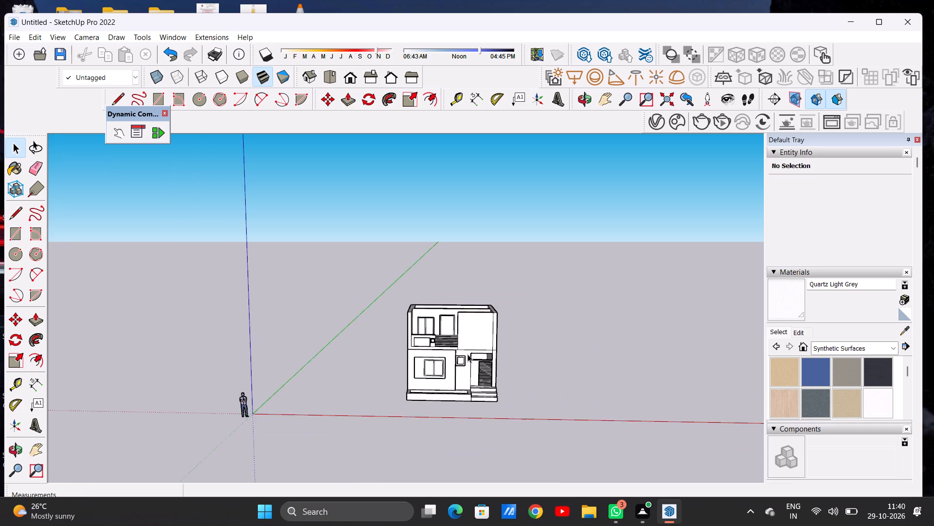
scroll(466, 355, "up", 20)
scroll(466, 355, "up", 3)
middle_click_drag(427, 292, 224, 331)
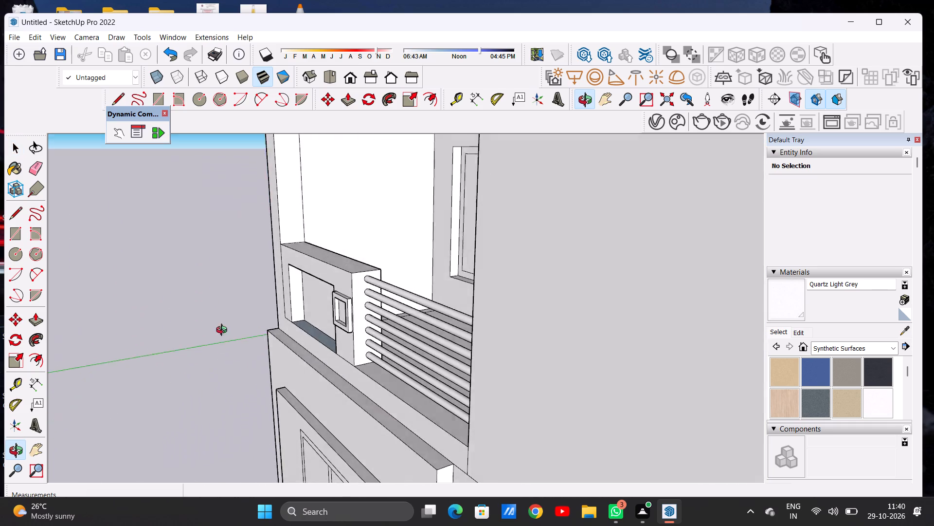
middle_click_drag(224, 331, 409, 304)
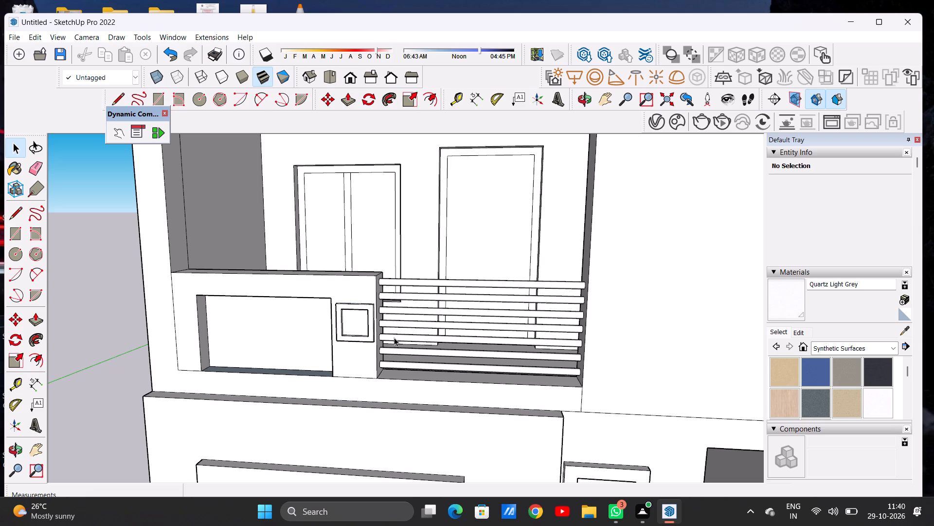
scroll(394, 338, "down", 20)
scroll(394, 338, "down", 12)
middle_click_drag(385, 329, 414, 320)
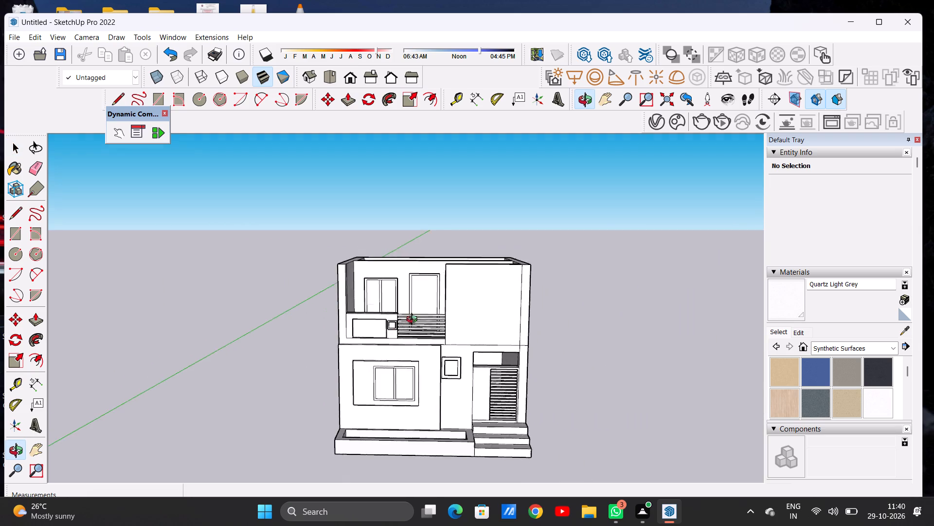
middle_click_drag(414, 320, 397, 362)
scroll(402, 307, "up", 8)
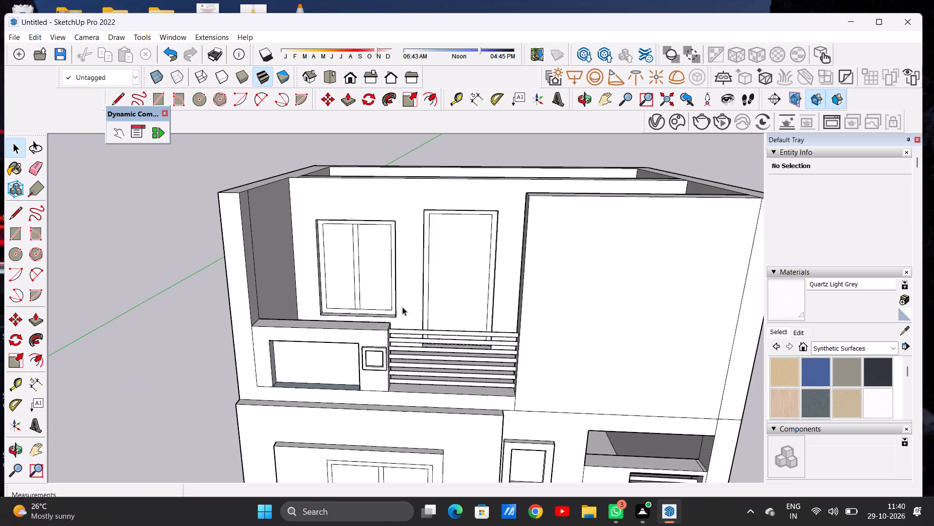
scroll(411, 340, "down", 6)
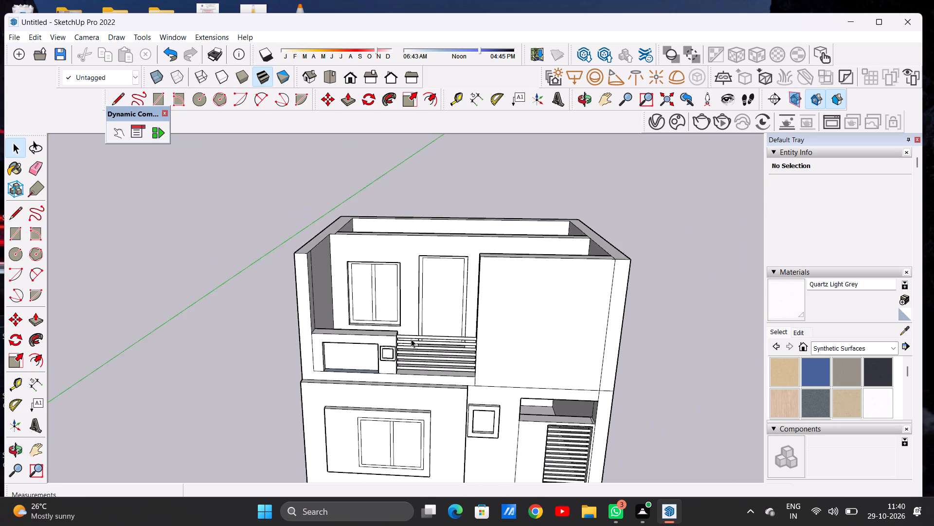
scroll(411, 339, "down", 5)
middle_click_drag(454, 275, 262, 405)
middle_click_drag(431, 302, 301, 253)
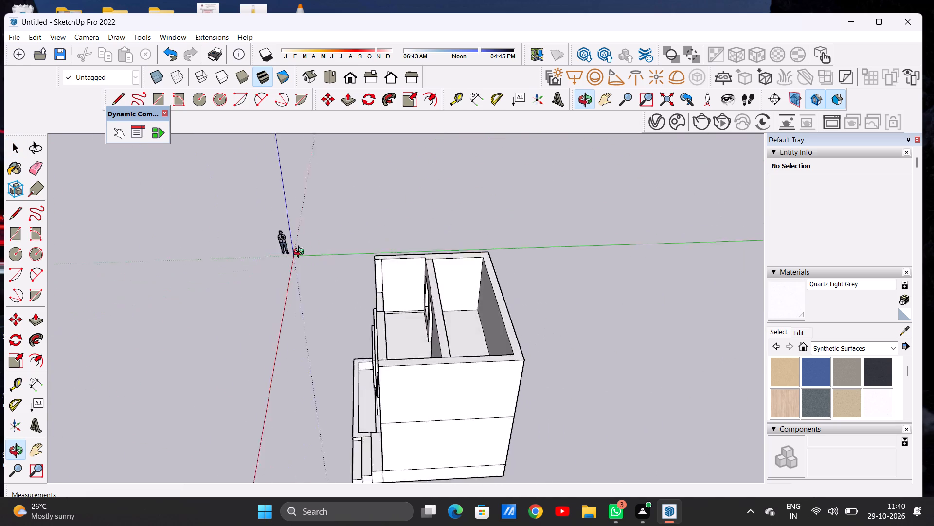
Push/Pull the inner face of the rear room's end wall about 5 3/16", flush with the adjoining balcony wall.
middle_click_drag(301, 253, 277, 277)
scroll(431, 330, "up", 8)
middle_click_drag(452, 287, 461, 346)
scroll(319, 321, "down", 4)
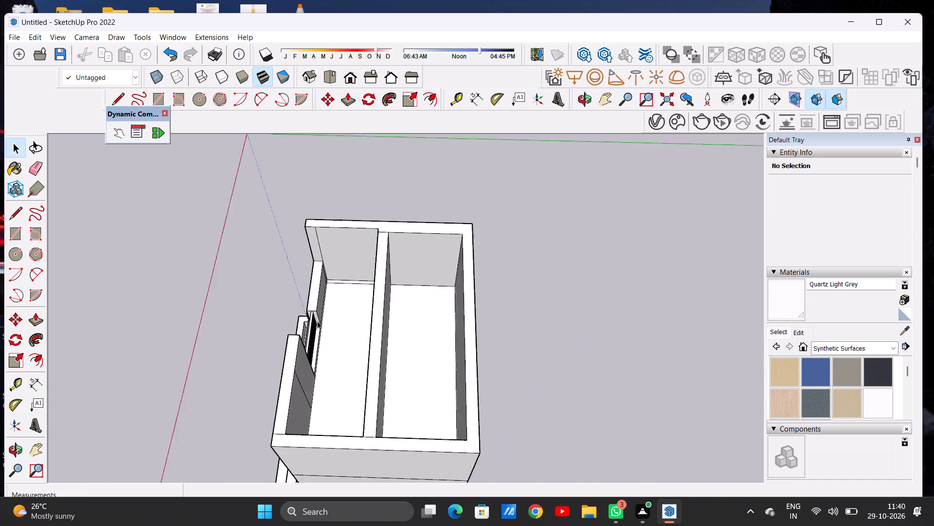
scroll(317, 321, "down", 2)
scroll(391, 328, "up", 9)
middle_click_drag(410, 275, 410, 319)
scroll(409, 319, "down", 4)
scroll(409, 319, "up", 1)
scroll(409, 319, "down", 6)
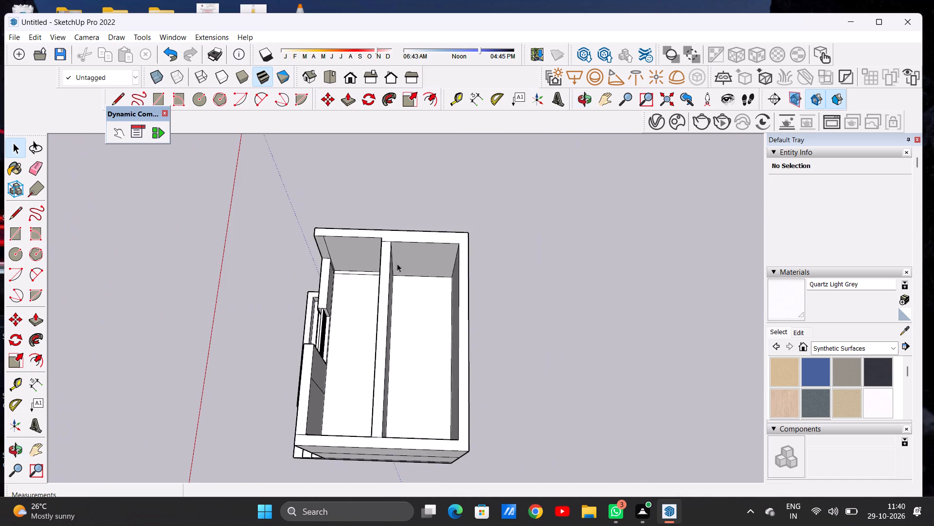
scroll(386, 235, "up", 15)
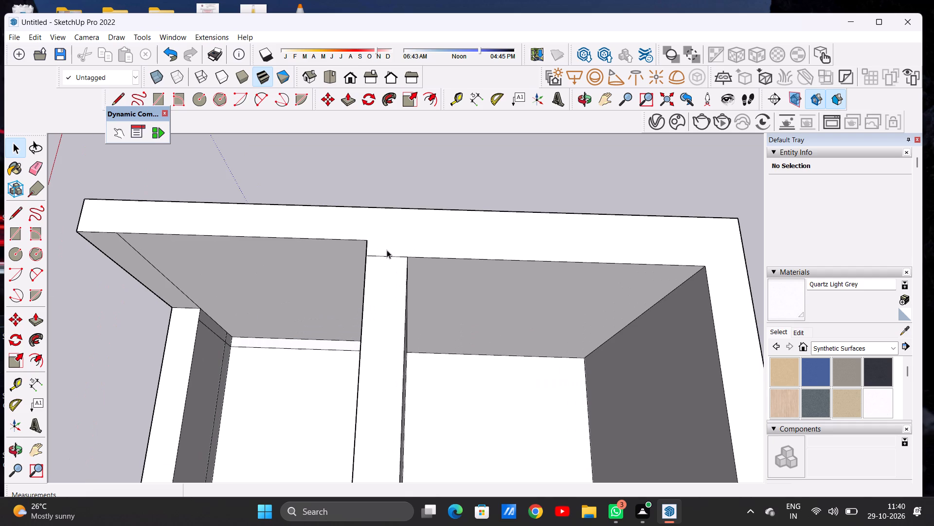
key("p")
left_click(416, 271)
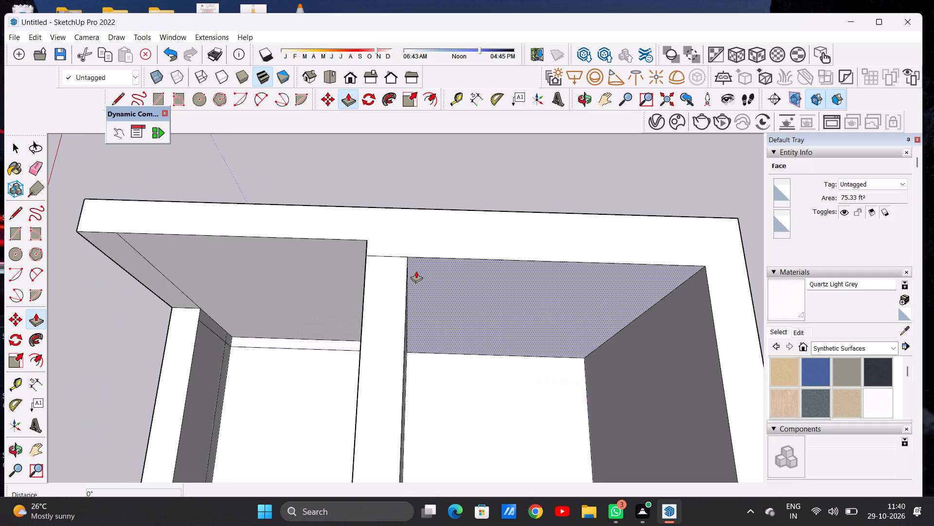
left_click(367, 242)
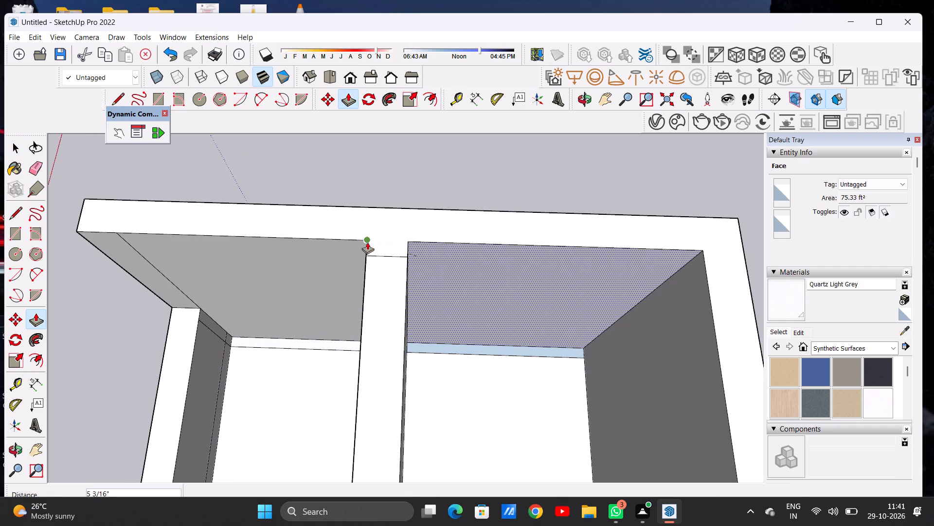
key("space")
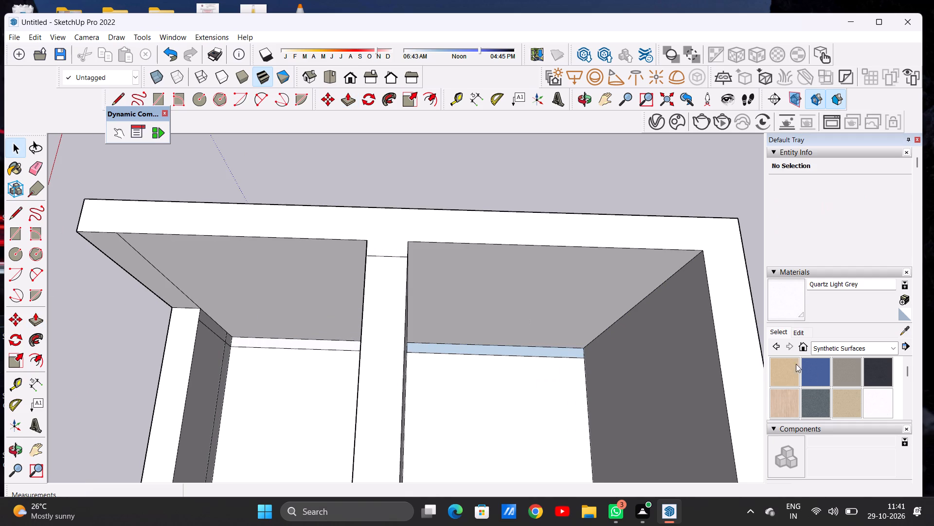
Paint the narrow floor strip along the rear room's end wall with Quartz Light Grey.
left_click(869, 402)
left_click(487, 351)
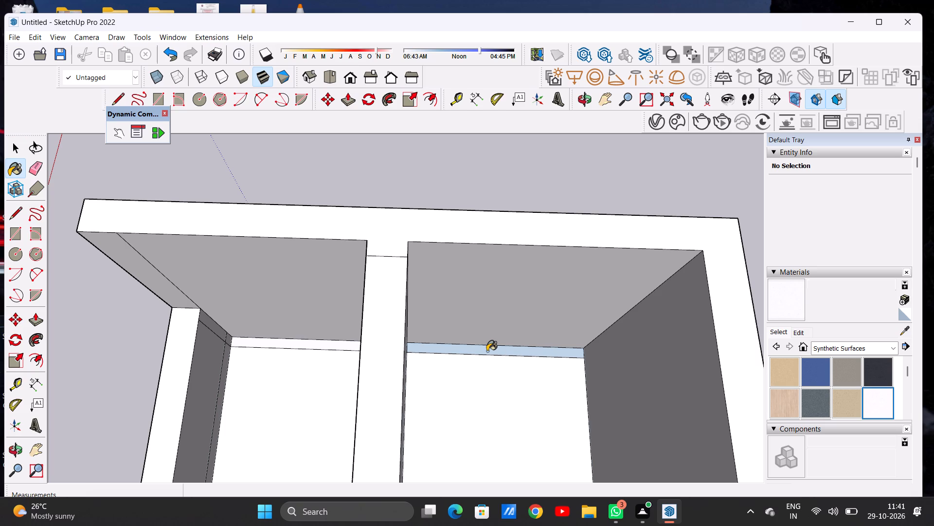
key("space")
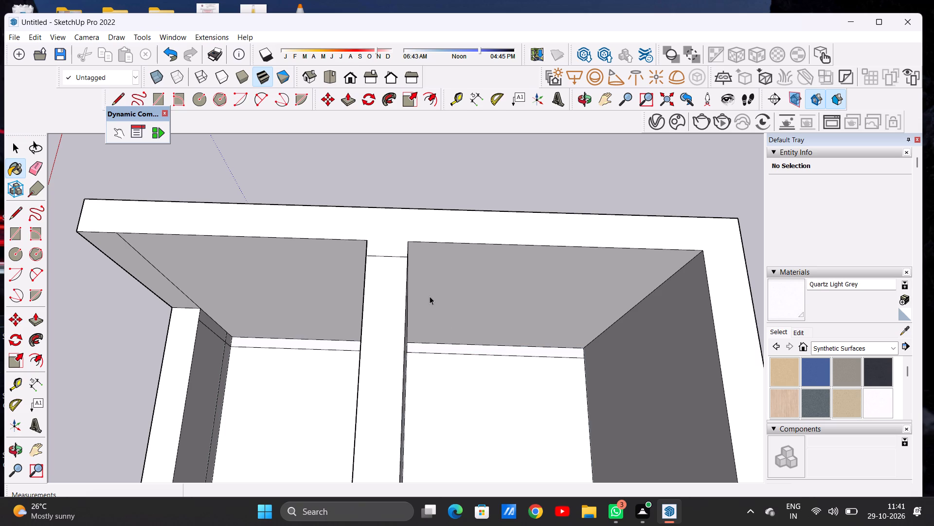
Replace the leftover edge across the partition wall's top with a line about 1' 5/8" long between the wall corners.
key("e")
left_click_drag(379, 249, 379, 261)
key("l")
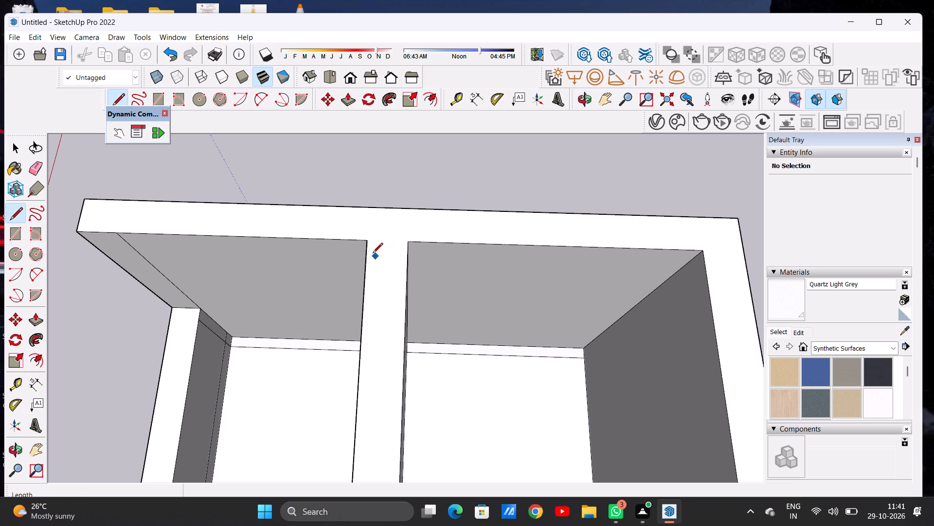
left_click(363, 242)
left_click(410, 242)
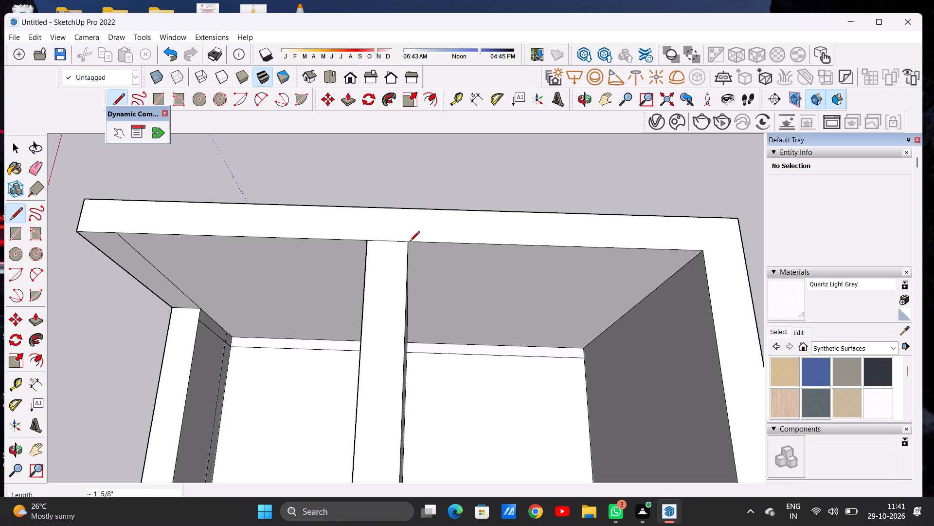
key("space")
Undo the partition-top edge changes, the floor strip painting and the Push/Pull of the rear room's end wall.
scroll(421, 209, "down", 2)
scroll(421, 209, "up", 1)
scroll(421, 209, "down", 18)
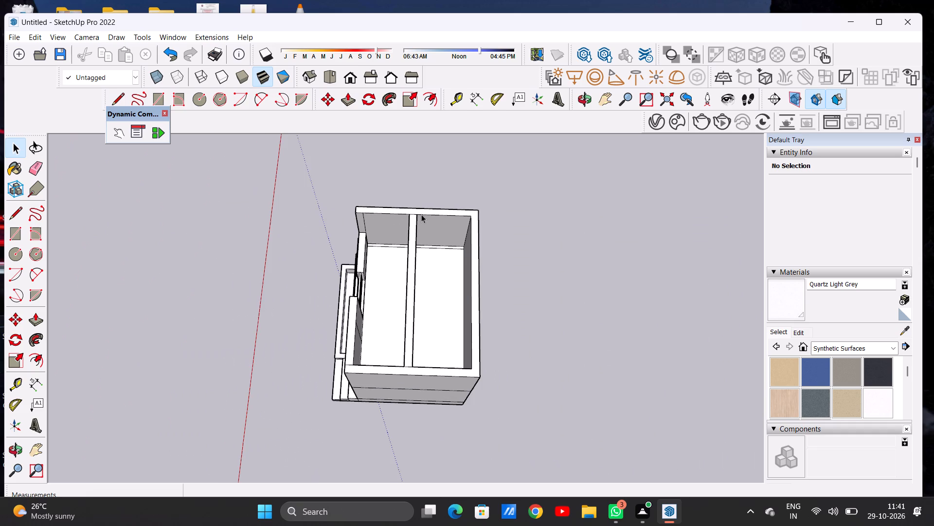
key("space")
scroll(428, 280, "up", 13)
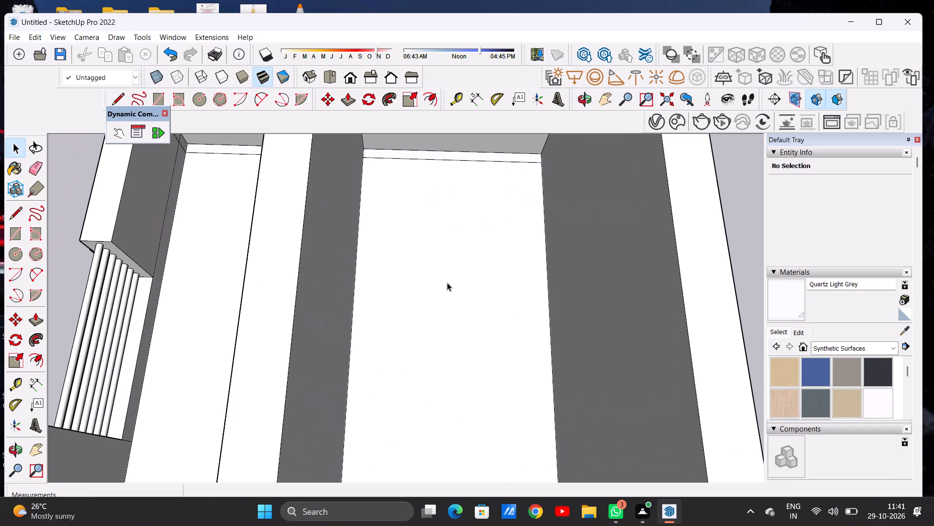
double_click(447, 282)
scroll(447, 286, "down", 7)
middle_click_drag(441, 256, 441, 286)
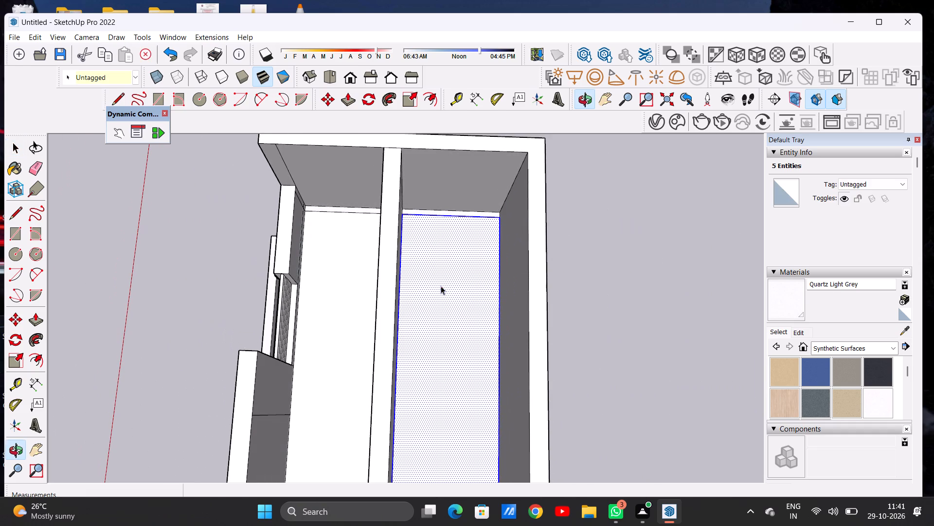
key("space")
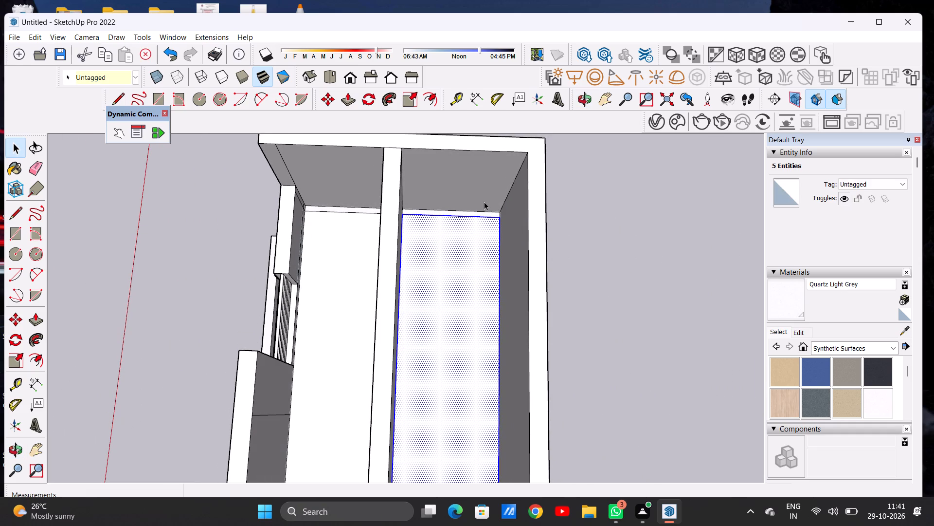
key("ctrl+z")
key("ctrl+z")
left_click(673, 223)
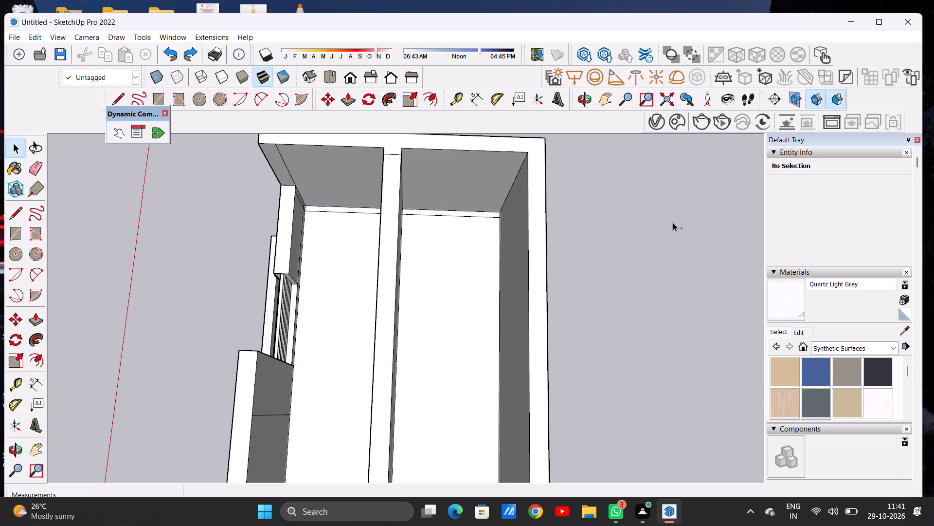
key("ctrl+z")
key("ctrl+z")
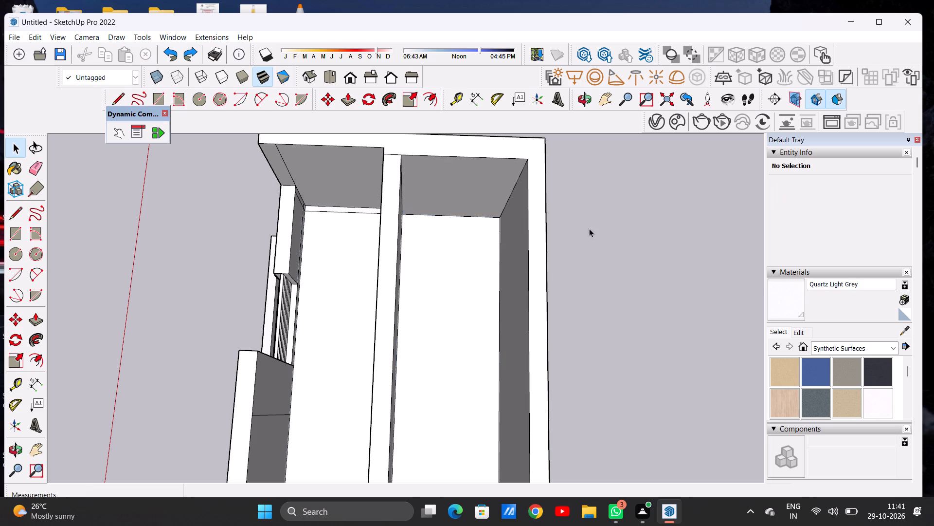
Move the rear room's floor face with its edges up 10' to the top of the walls, closing the room.
scroll(471, 236, "down", 7)
middle_click_drag(451, 265, 459, 250)
scroll(461, 258, "up", 1)
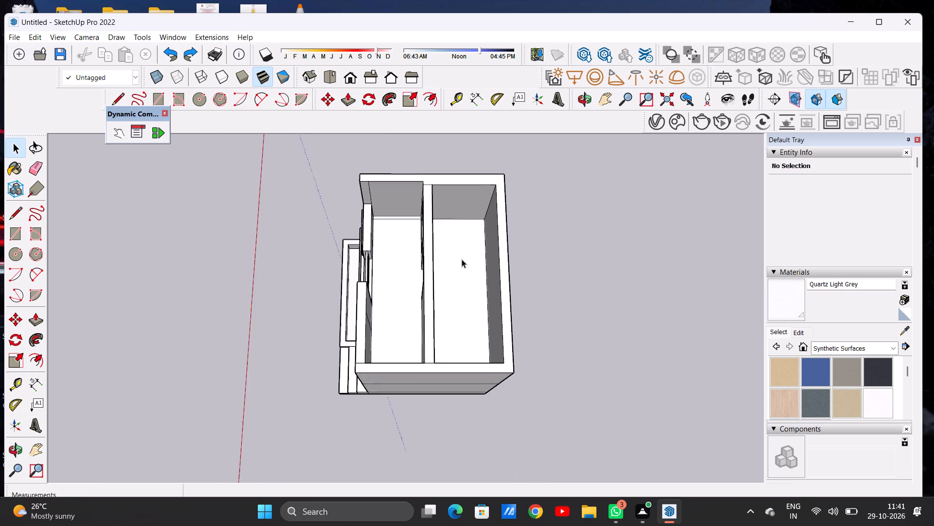
scroll(462, 259, "up", 2)
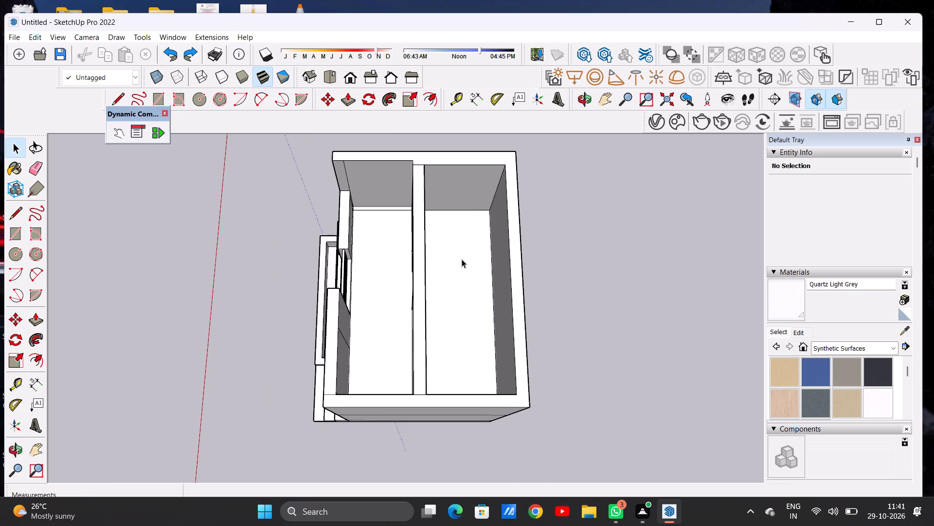
scroll(448, 252, "down", 5)
scroll(466, 188, "up", 3)
scroll(466, 188, "down", 1)
scroll(466, 188, "up", 1)
scroll(466, 188, "down", 1)
scroll(466, 188, "up", 3)
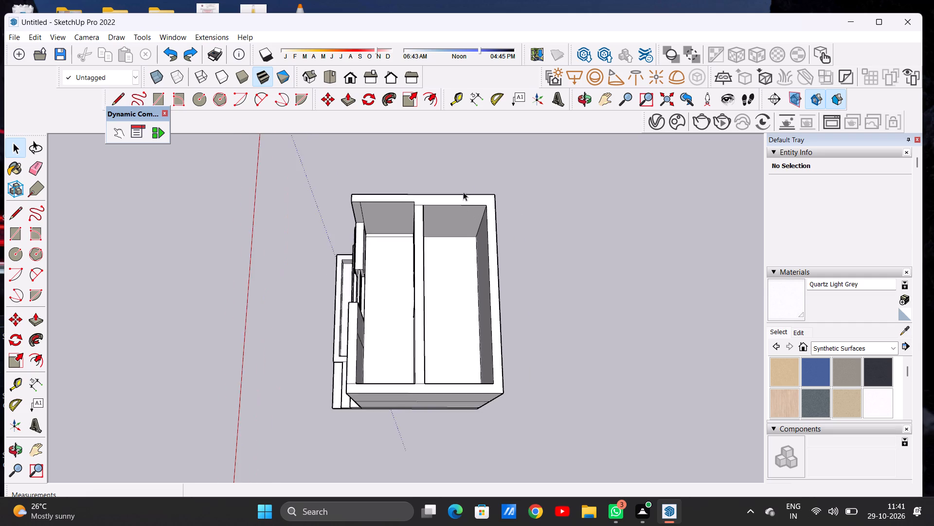
scroll(463, 192, "up", 8)
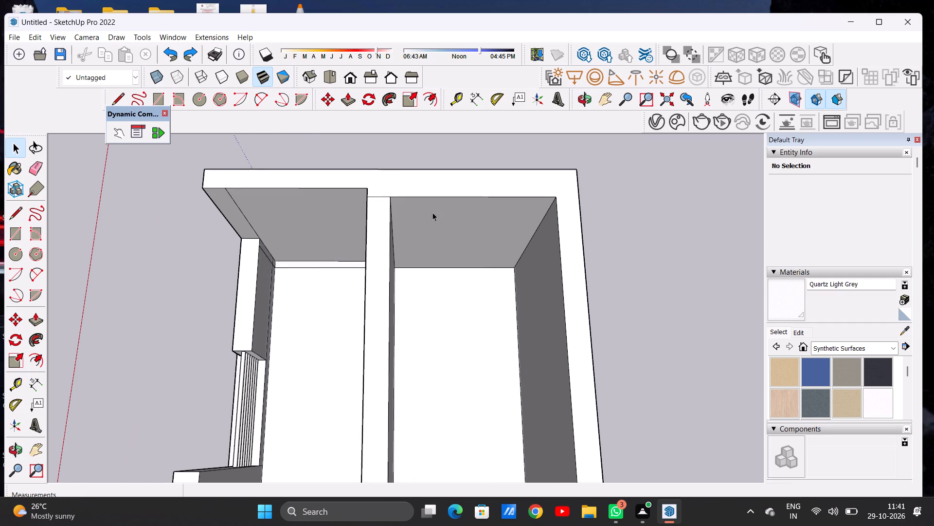
double_click(437, 270)
scroll(435, 244, "down", 7)
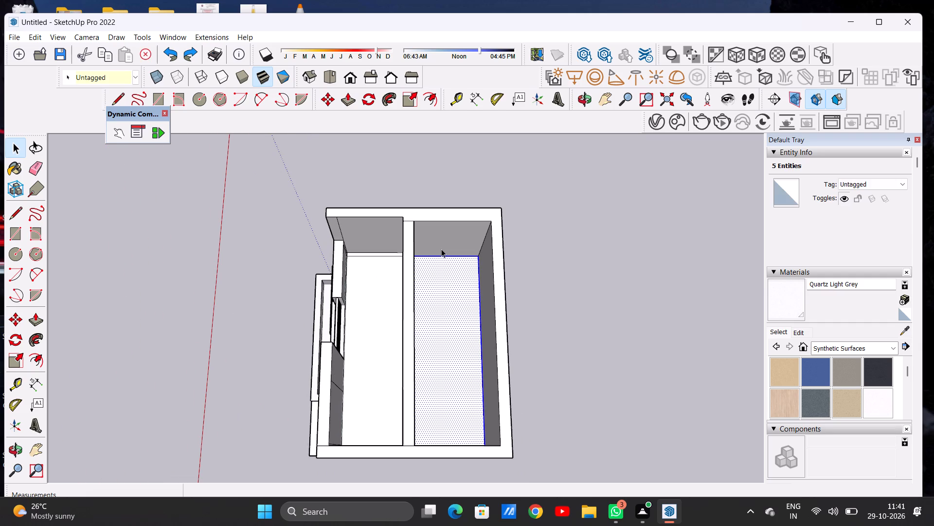
key("m")
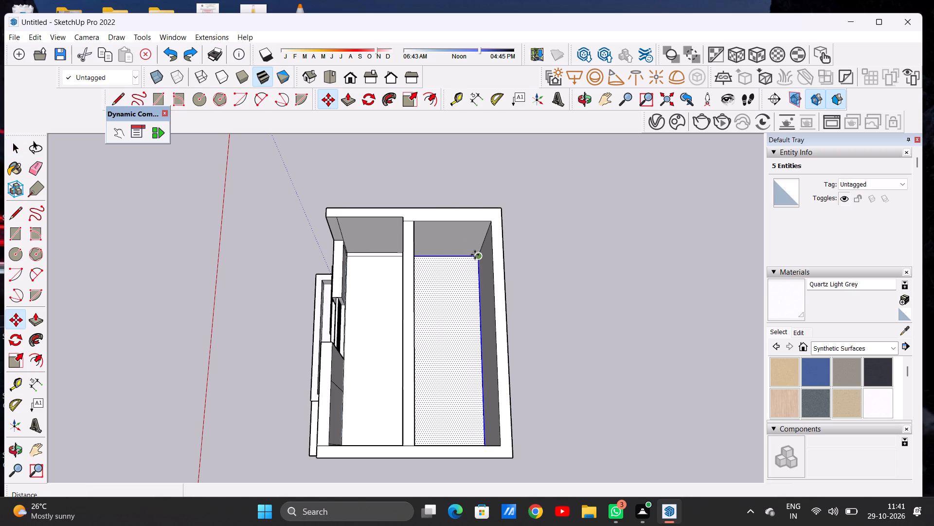
left_click(475, 255)
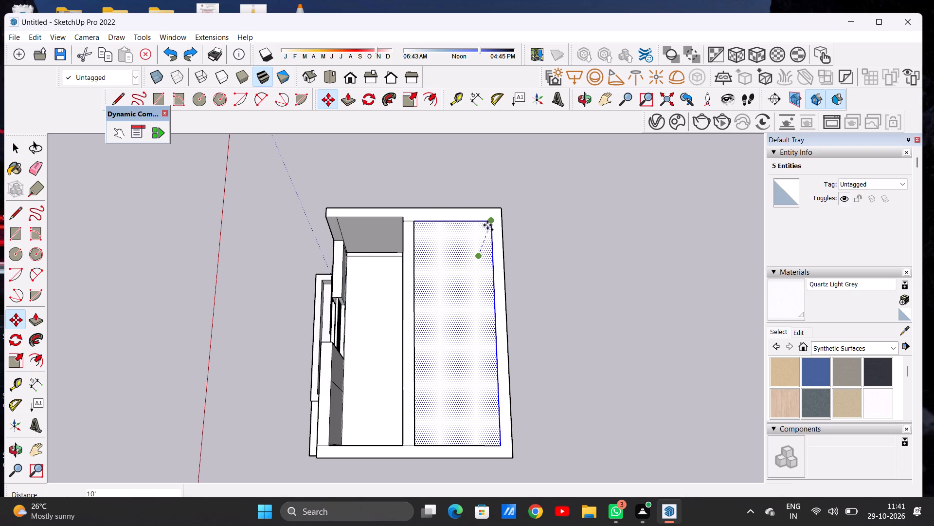
left_click(487, 225)
key("space")
left_click(570, 243)
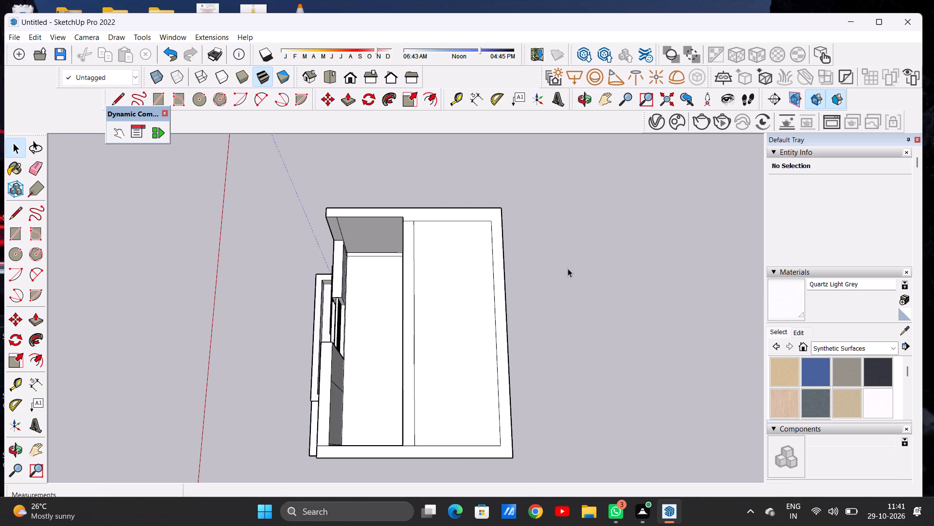
Push/Pull the face closing the rear room upward 8" to form a roof slab.
scroll(564, 277, "down", 11)
middle_click_drag(531, 312, 538, 246)
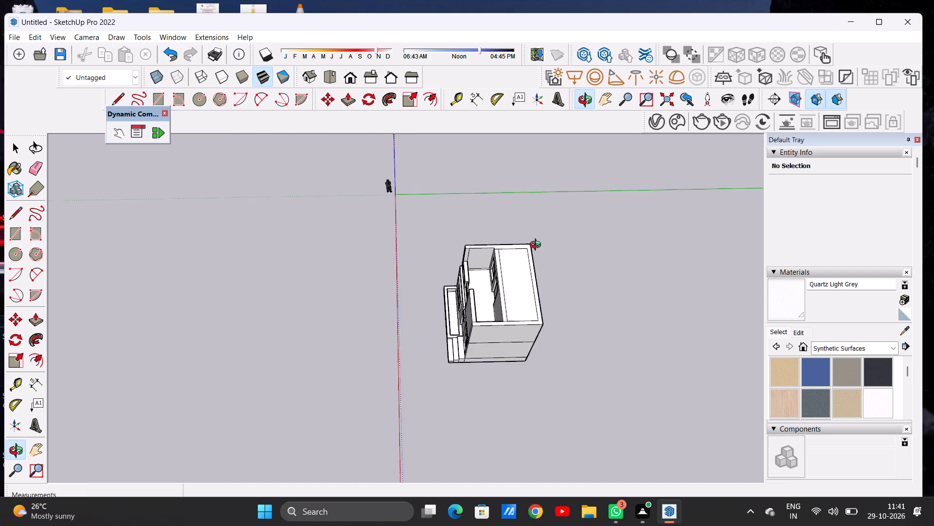
middle_click_drag(538, 246, 533, 199)
scroll(510, 266, "up", 5)
middle_click_drag(489, 320, 485, 266)
scroll(516, 279, "up", 6)
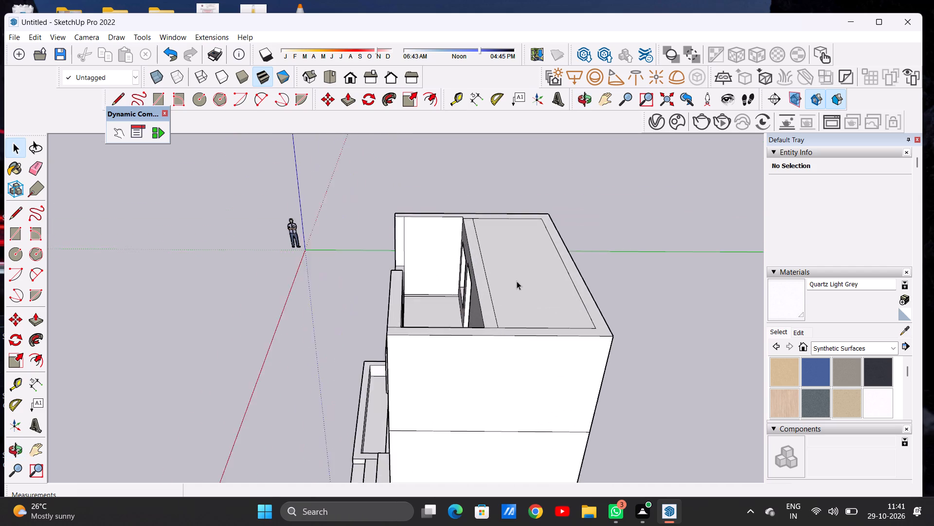
scroll(517, 281, "up", 5)
key("p")
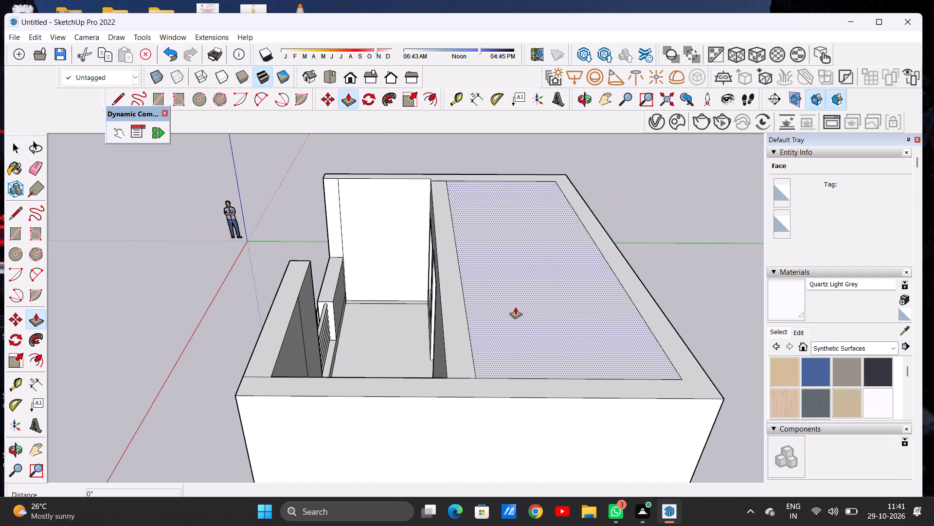
left_click(515, 307)
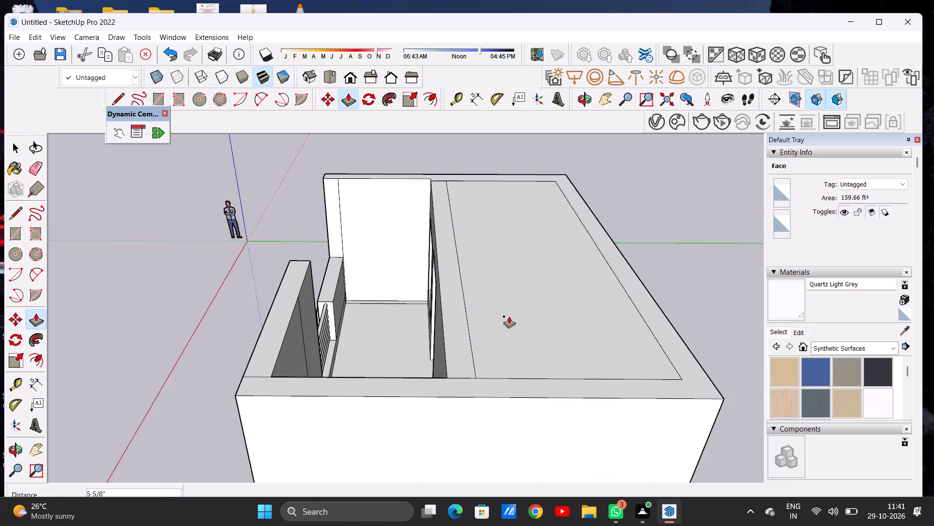
middle_click_drag(508, 316, 542, 283)
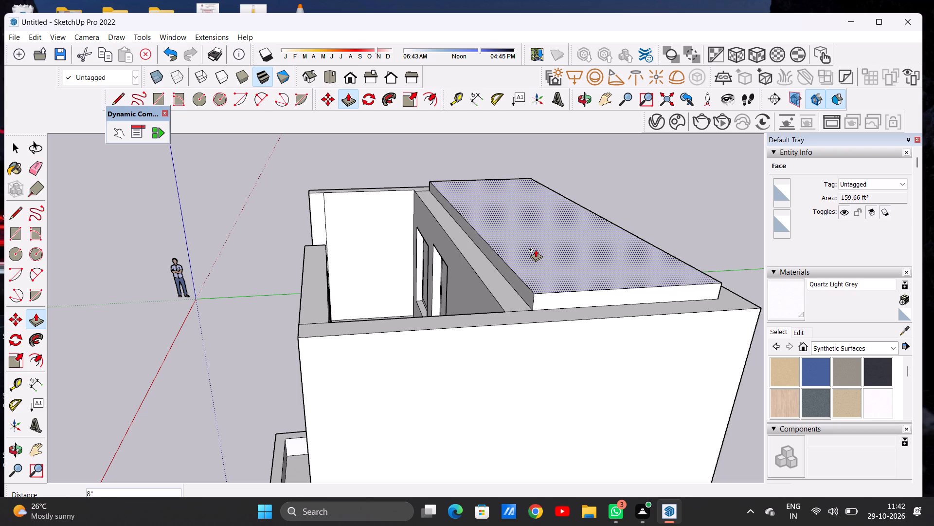
left_click(536, 249)
key("space")
Push/Pull the roof slab's balcony-side edge face out over the balcony to the front wall's inner top corner.
middle_click_drag(450, 302, 510, 305)
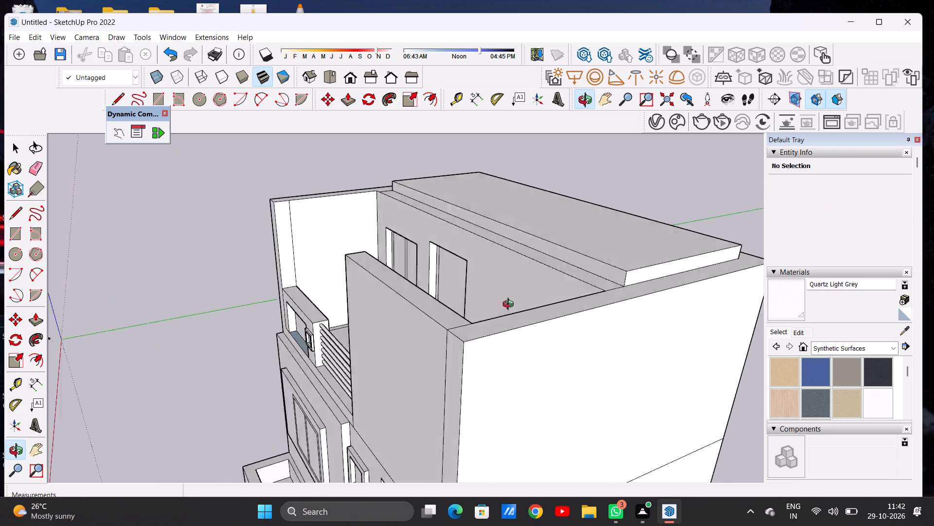
middle_click_drag(510, 305, 491, 309)
key("p")
scroll(574, 291, "up", 6)
left_click(580, 291)
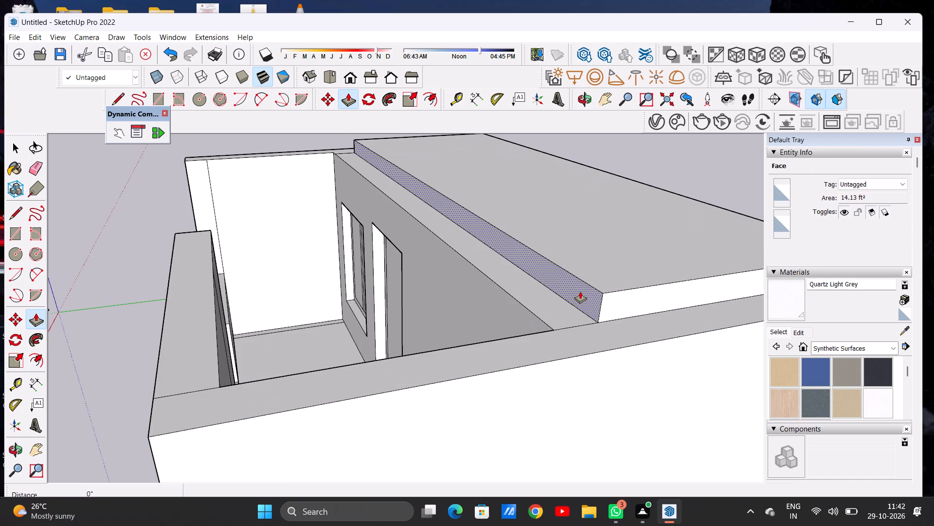
scroll(506, 285, "down", 1)
scroll(515, 283, "up", 1)
scroll(519, 282, "down", 3)
scroll(297, 328, "up", 8)
scroll(293, 334, "down", 1)
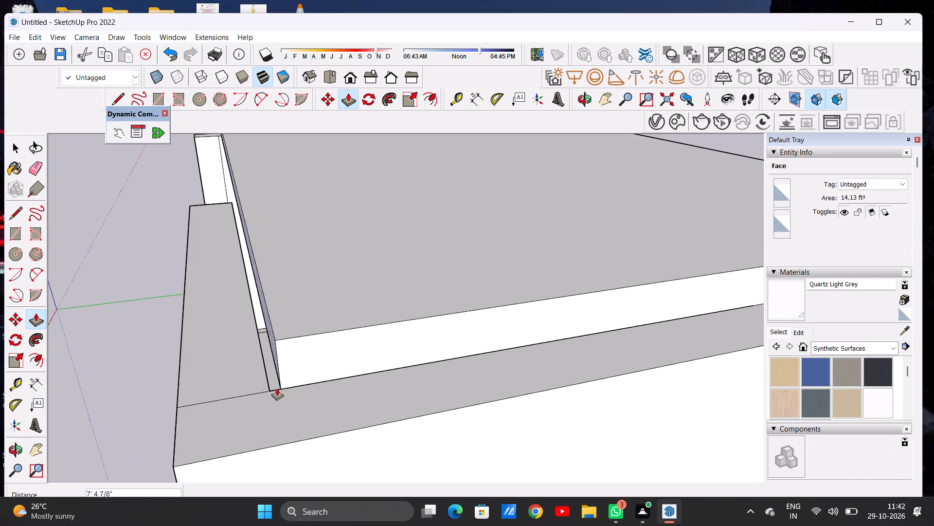
left_click(272, 391)
key("space")
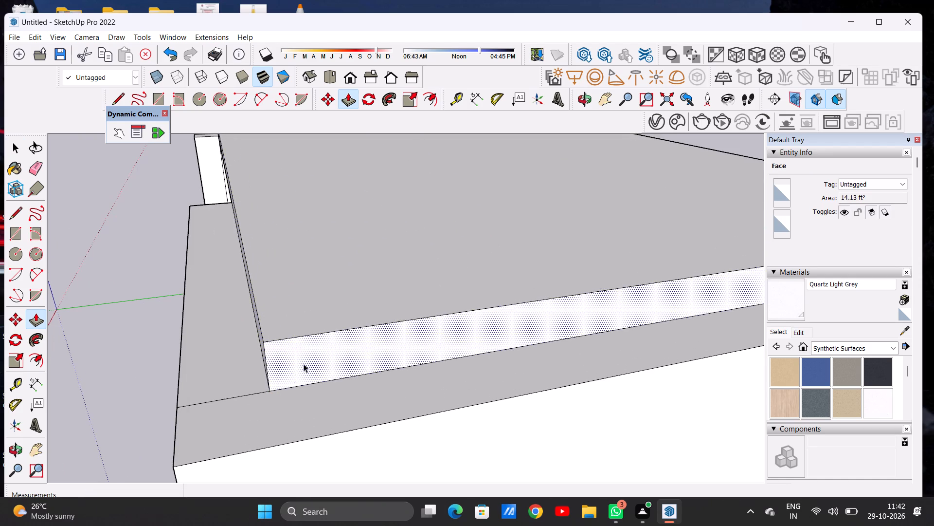
scroll(378, 316, "down", 6)
scroll(417, 314, "up", 2)
scroll(420, 314, "down", 13)
middle_click_drag(362, 310, 579, 262)
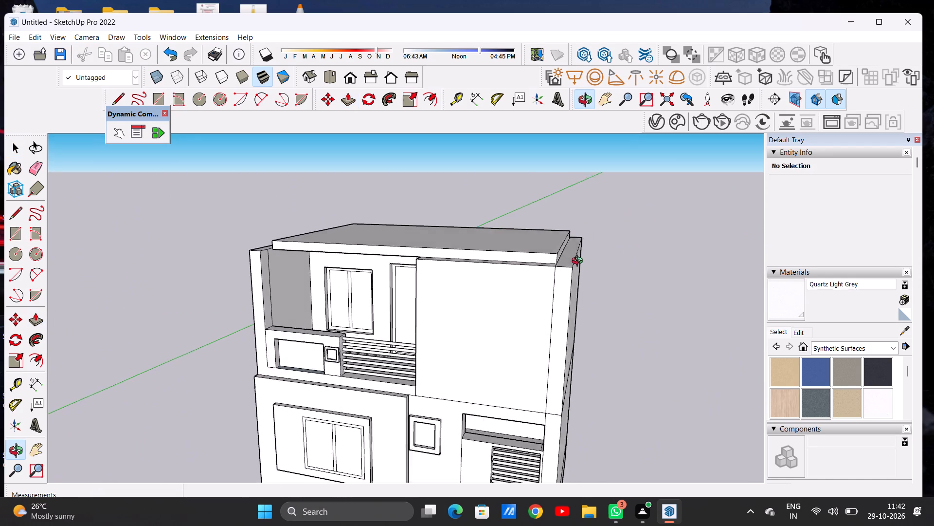
Push/Pull the roof slab's edge face beside the balcony side wall outward about 5 3/16" to meet that wall's inner corner.
middle_click_drag(579, 262, 580, 262)
scroll(500, 289, "down", 7)
middle_click_drag(433, 295, 569, 271)
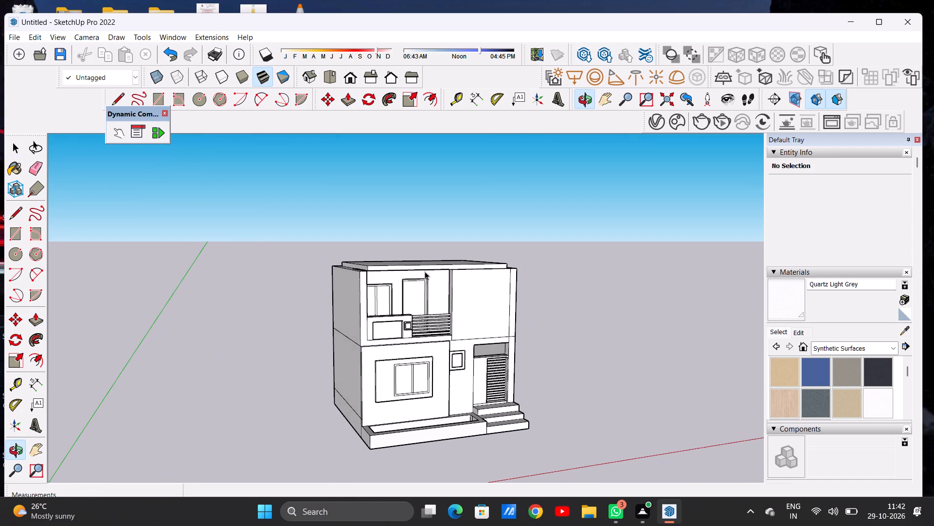
scroll(406, 271, "up", 7)
middle_click_drag(364, 275, 371, 336)
key("p")
scroll(327, 301, "up", 11)
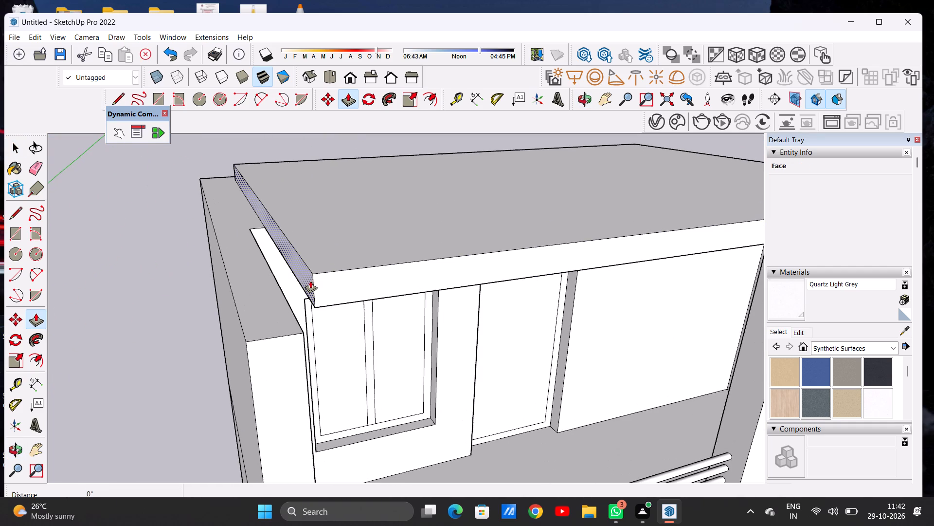
left_click(310, 281)
left_click(302, 338)
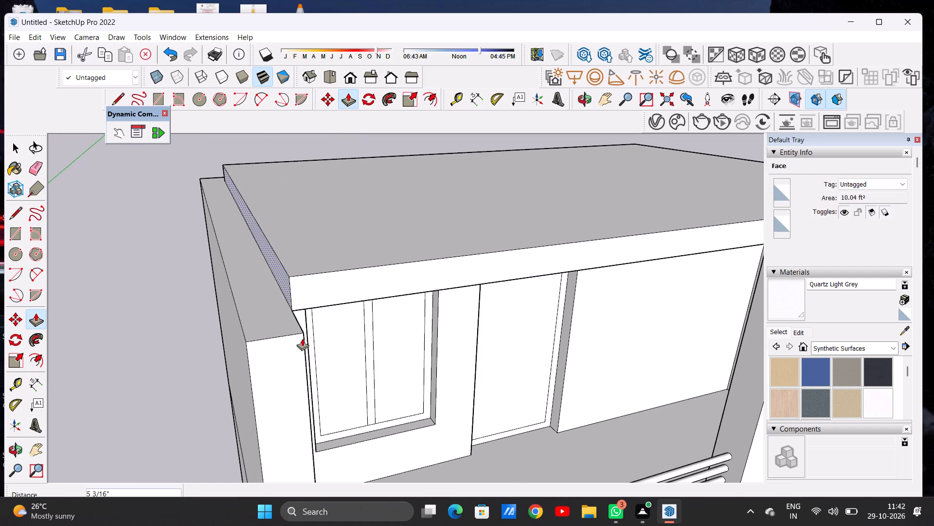
key("space")
Examine the extended roof slab and the house's front, side and rear from several angles.
scroll(277, 254, "down", 8)
middle_click_drag(313, 287, 254, 231)
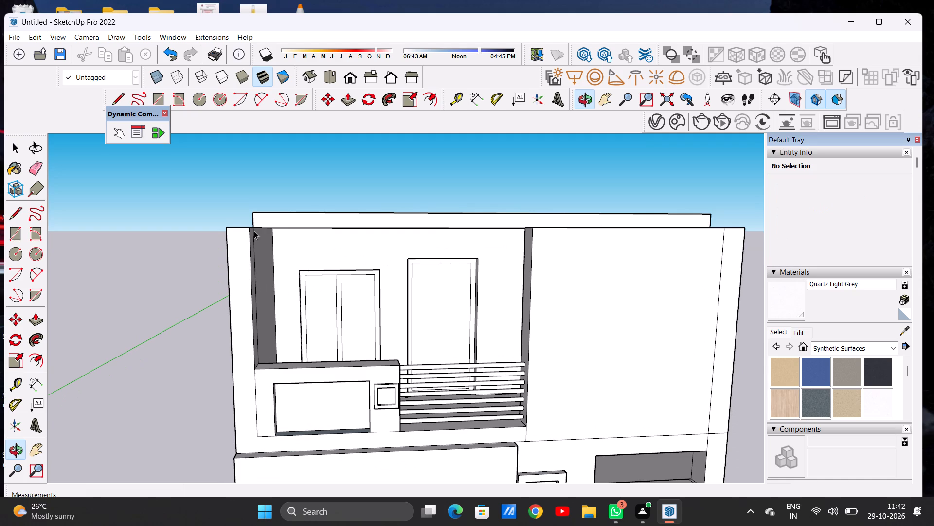
scroll(254, 231, "down", 5)
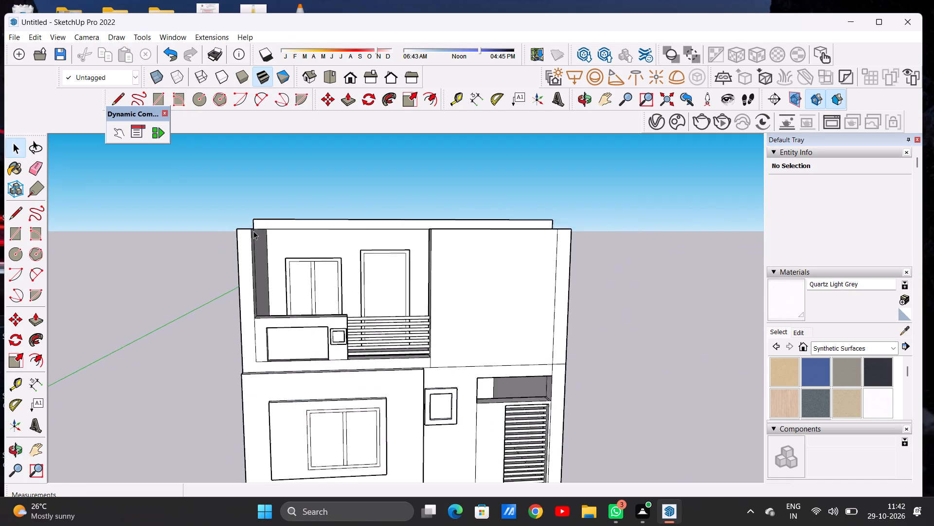
scroll(253, 231, "up", 2)
scroll(270, 239, "down", 5)
scroll(373, 261, "down", 5)
middle_click_drag(461, 274, 284, 311)
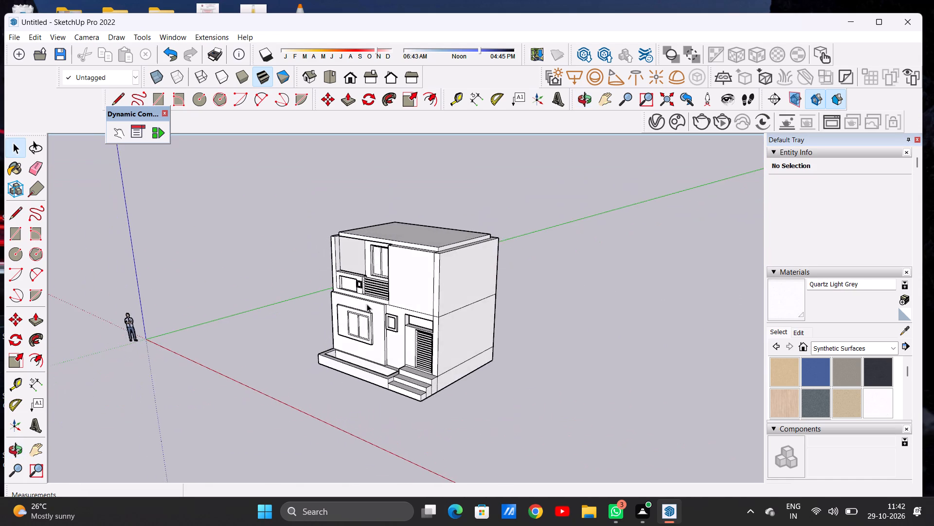
scroll(367, 304, "up", 8)
scroll(451, 259, "down", 6)
middle_click_drag(438, 253, 326, 302)
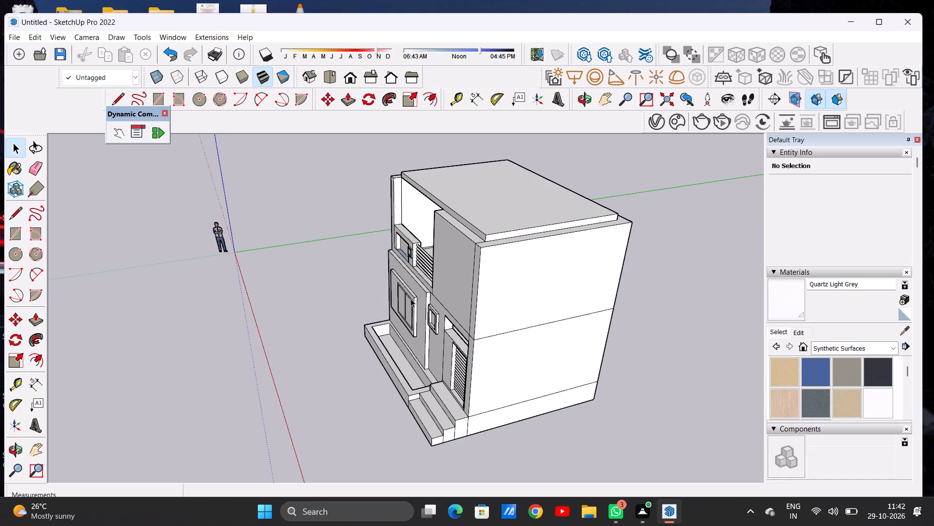
middle_click_drag(461, 254, 508, 235)
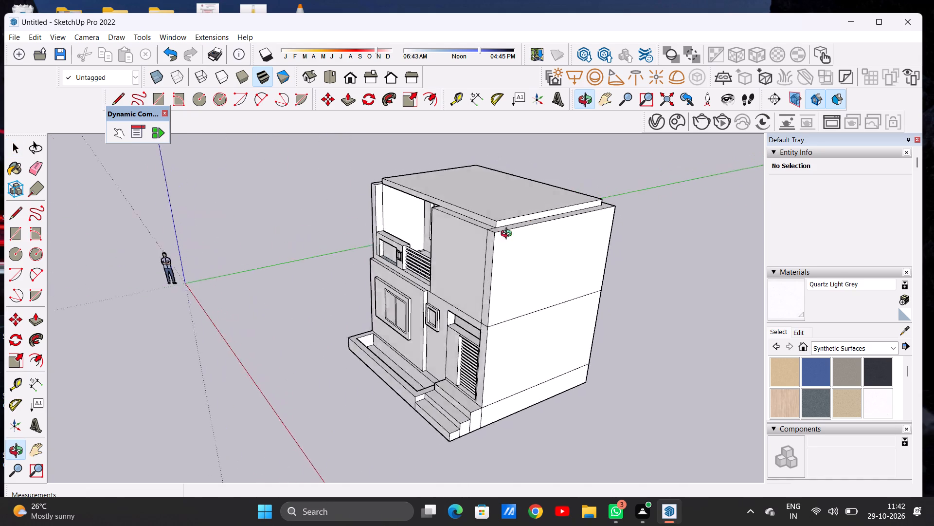
middle_click_drag(508, 235, 534, 220)
scroll(446, 322, "up", 11)
middle_click_drag(389, 283, 328, 341)
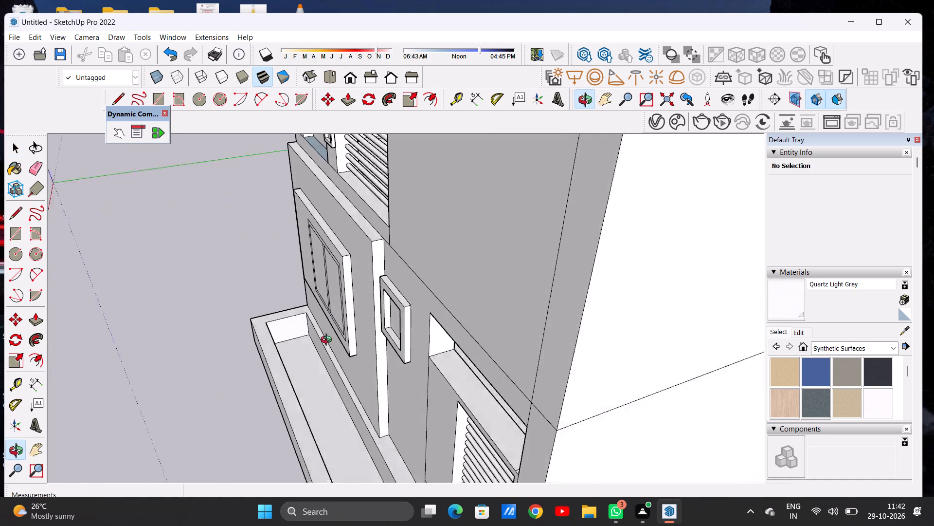
middle_click_drag(328, 341, 333, 355)
scroll(443, 319, "down", 1)
scroll(445, 320, "up", 1)
scroll(445, 320, "down", 7)
scroll(448, 321, "up", 1)
scroll(462, 309, "down", 6)
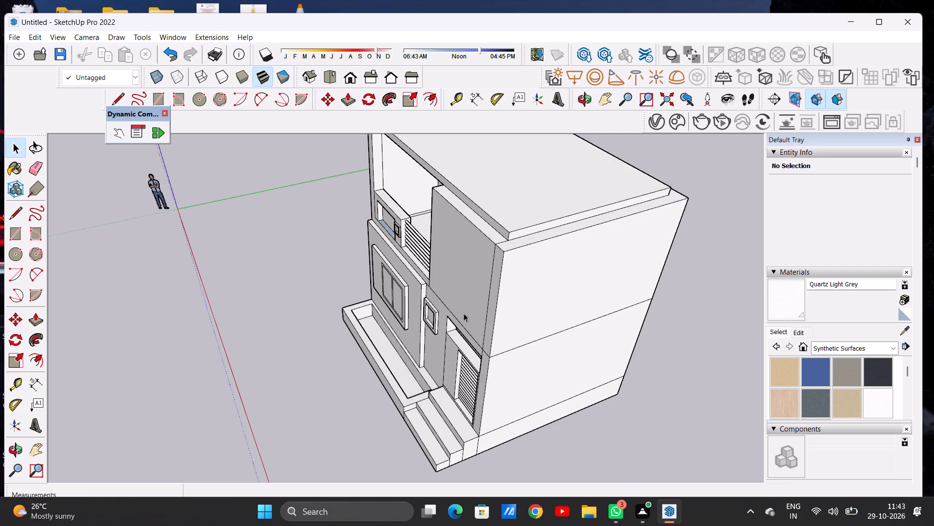
scroll(405, 323, "down", 7)
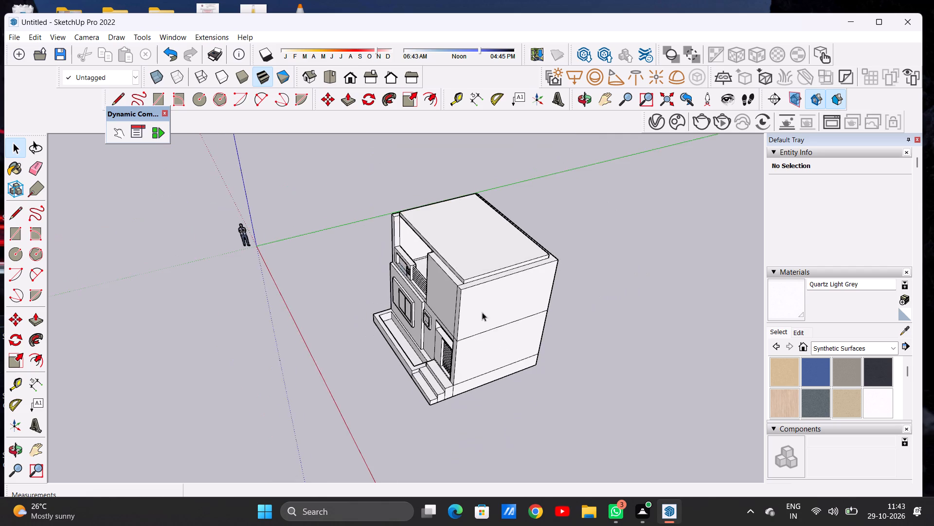
scroll(482, 312, "down", 3)
scroll(499, 259, "up", 15)
middle_click_drag(560, 290, 339, 257)
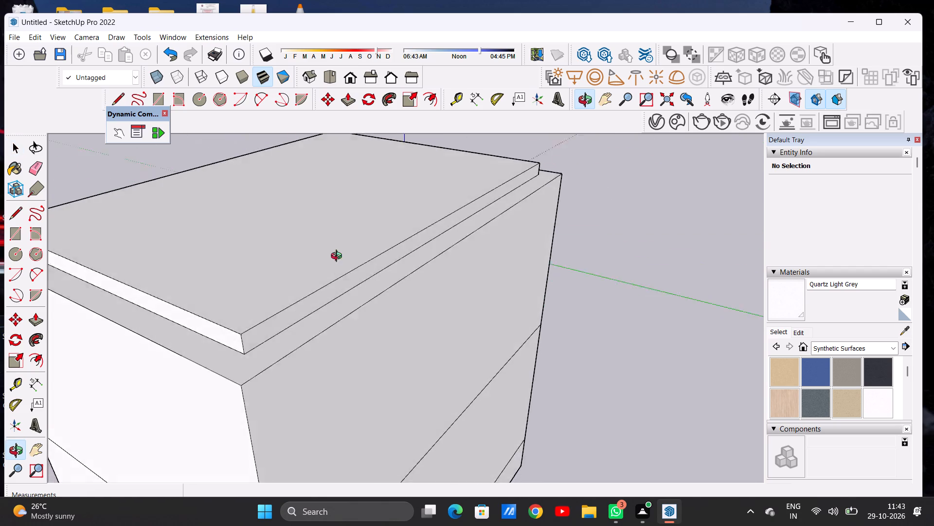
middle_click_drag(339, 257, 571, 263)
scroll(561, 275, "down", 5)
scroll(564, 275, "up", 1)
scroll(567, 274, "down", 18)
middle_click_drag(443, 286, 498, 263)
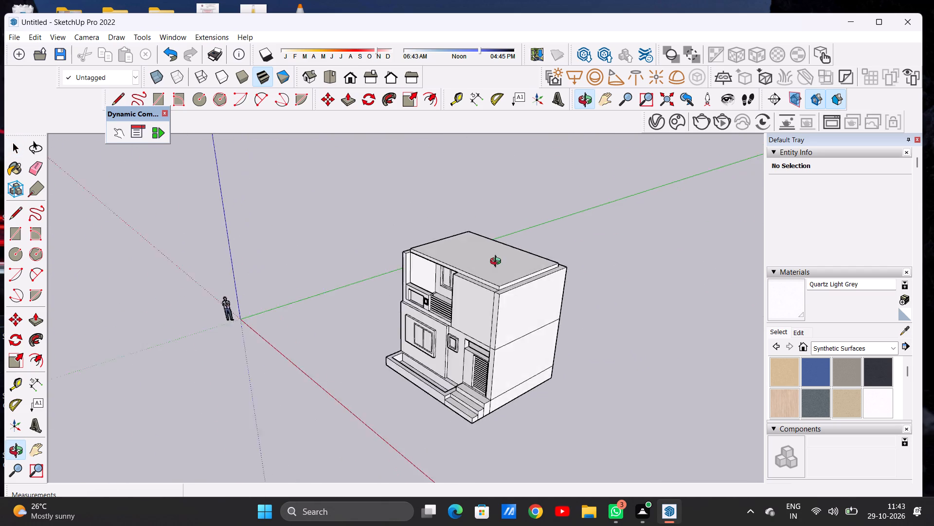
middle_click_drag(498, 263, 578, 249)
scroll(401, 267, "up", 13)
scroll(375, 259, "down", 9)
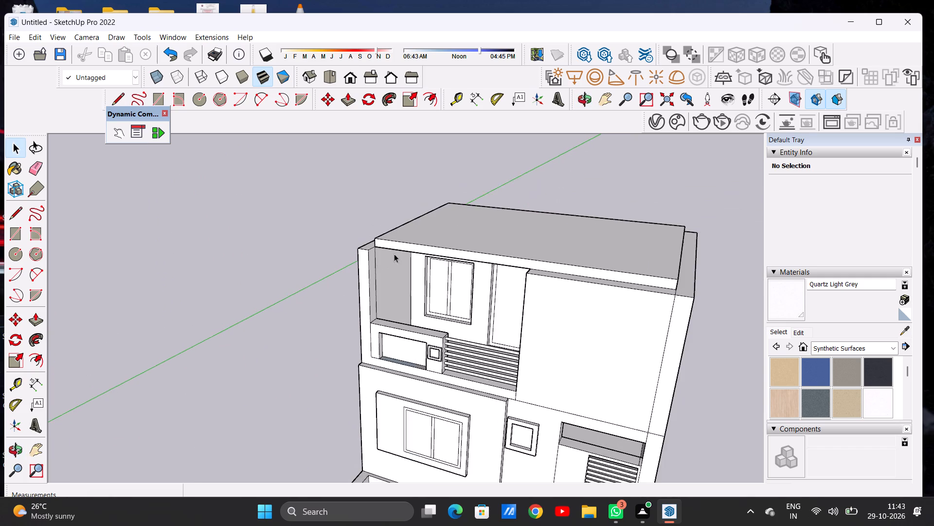
scroll(394, 254, "down", 6)
Push/Pull the blank upper-storey front wall face beside the balcony outward about 1' as a projecting block above the entrance.
middle_click_drag(418, 277, 647, 265)
scroll(407, 316, "up", 2)
scroll(407, 312, "down", 1)
scroll(409, 308, "up", 5)
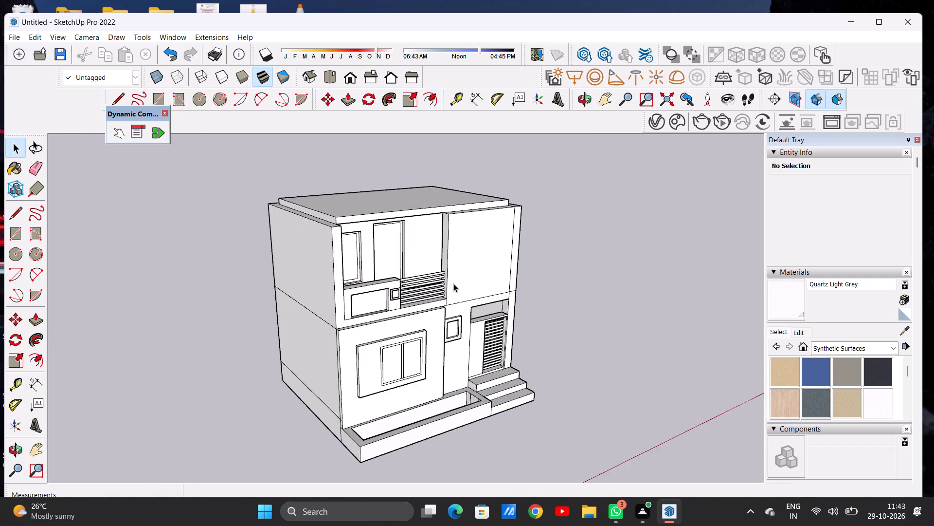
scroll(453, 283, "up", 2)
key("p")
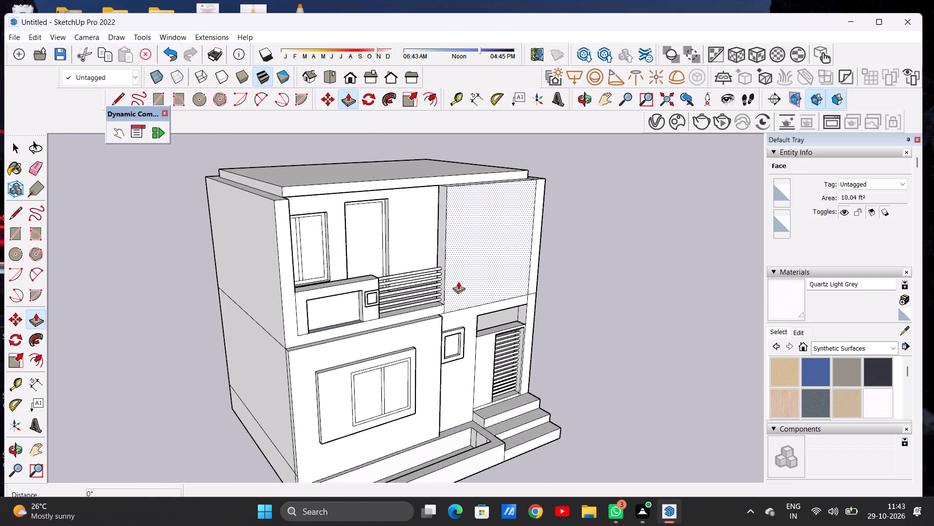
left_click(458, 282)
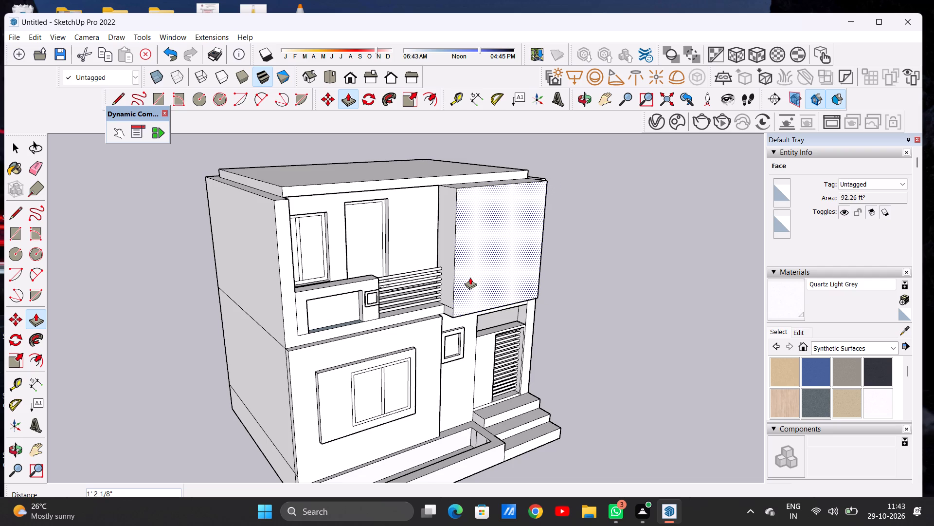
middle_click_drag(470, 277, 477, 317)
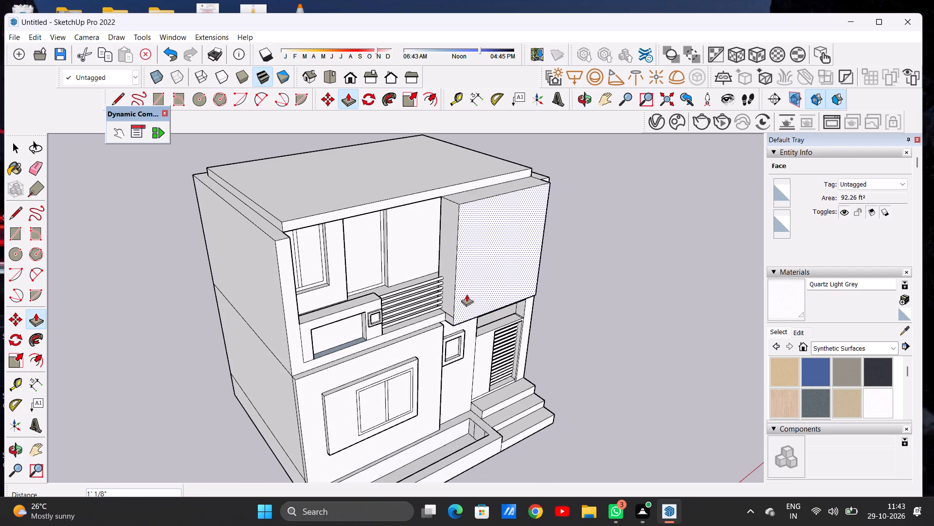
scroll(463, 291, "up", 7)
left_click(470, 302)
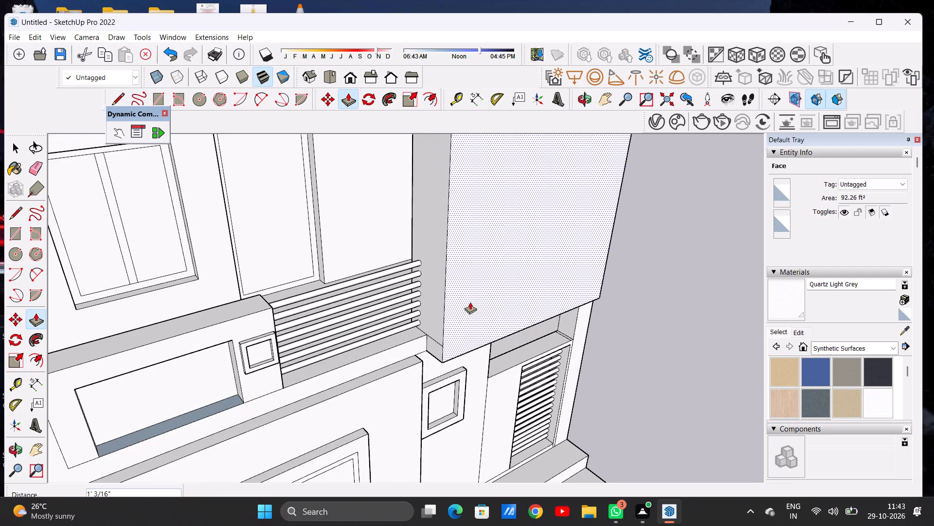
key("space")
Push/Pull the narrow front face of the upper side wall outward, flush with the front of the projecting block.
scroll(428, 283, "down", 4)
scroll(428, 283, "up", 1)
scroll(428, 283, "down", 5)
middle_click_drag(484, 284, 334, 210)
scroll(464, 269, "down", 7)
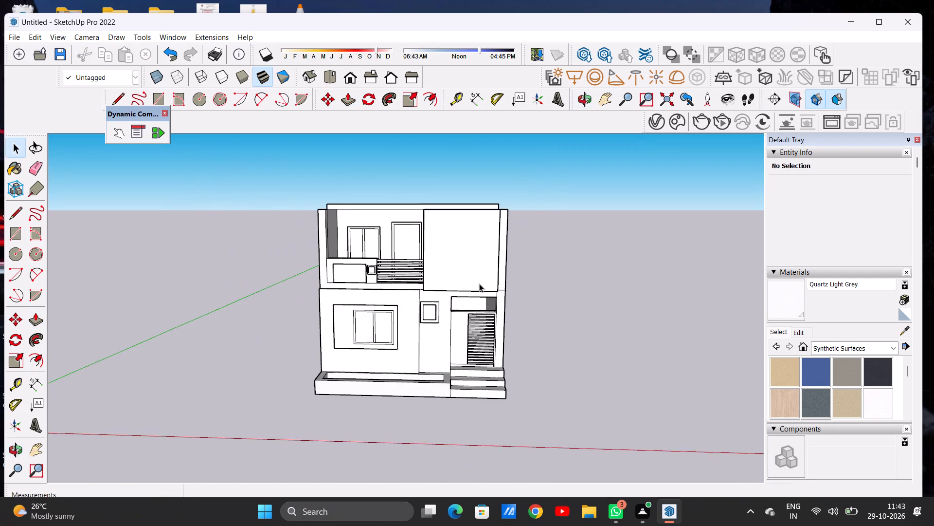
middle_click_drag(480, 298, 466, 298)
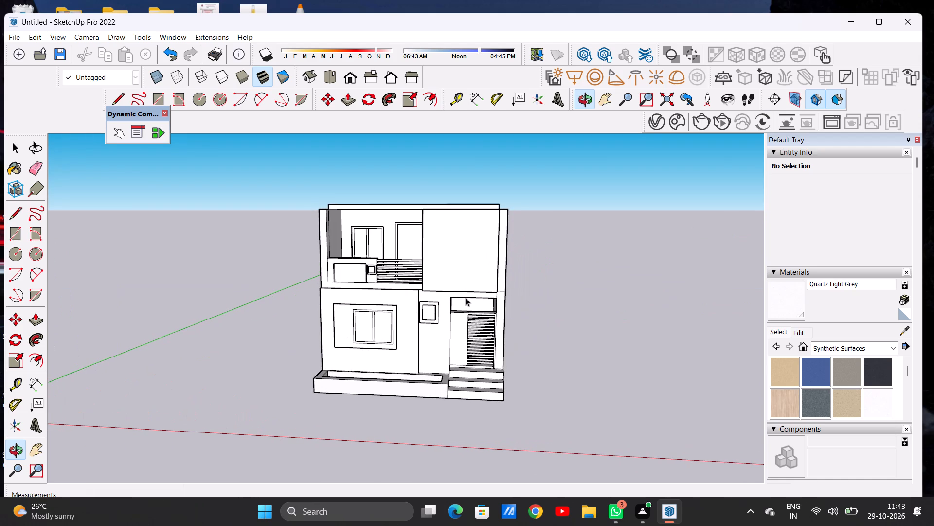
scroll(487, 282, "down", 7)
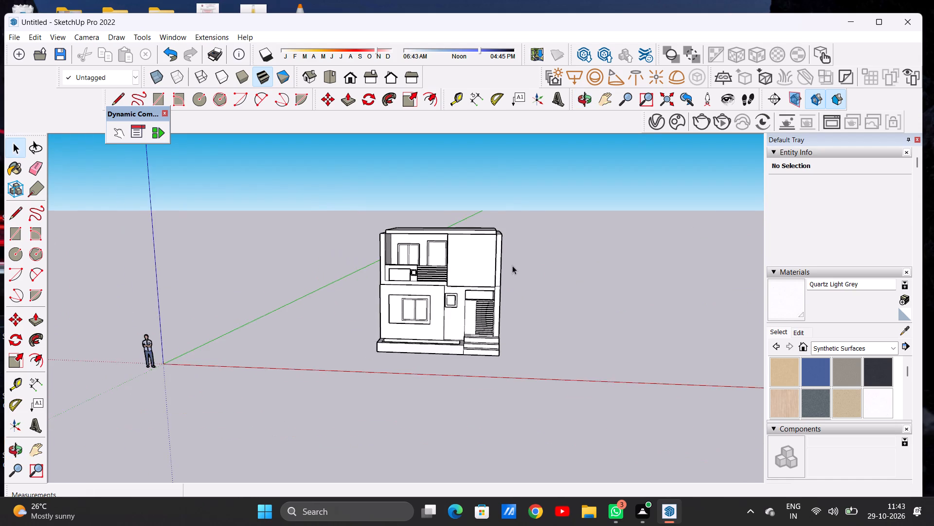
middle_click_drag(496, 262, 346, 309)
scroll(450, 267, "up", 5)
scroll(483, 260, "down", 1)
scroll(483, 260, "up", 5)
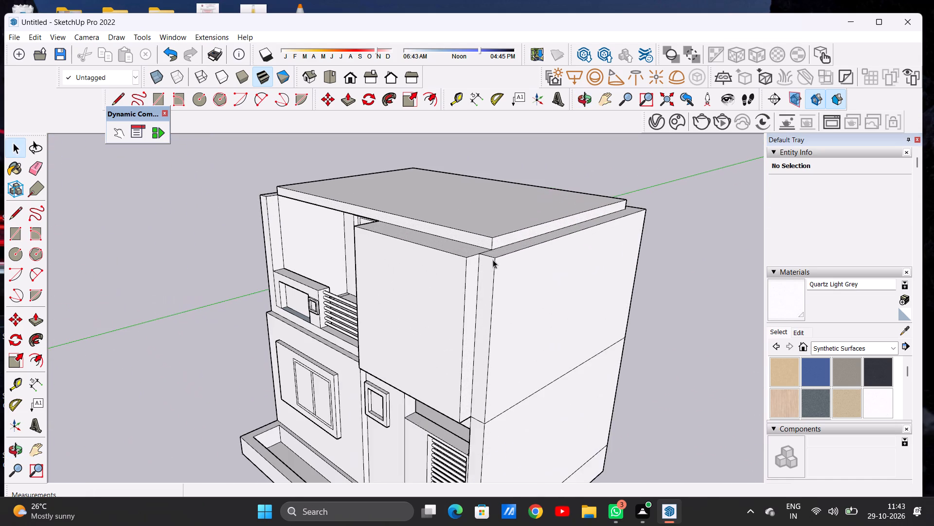
scroll(493, 260, "up", 3)
key("p")
scroll(485, 260, "up", 7)
left_click(484, 264)
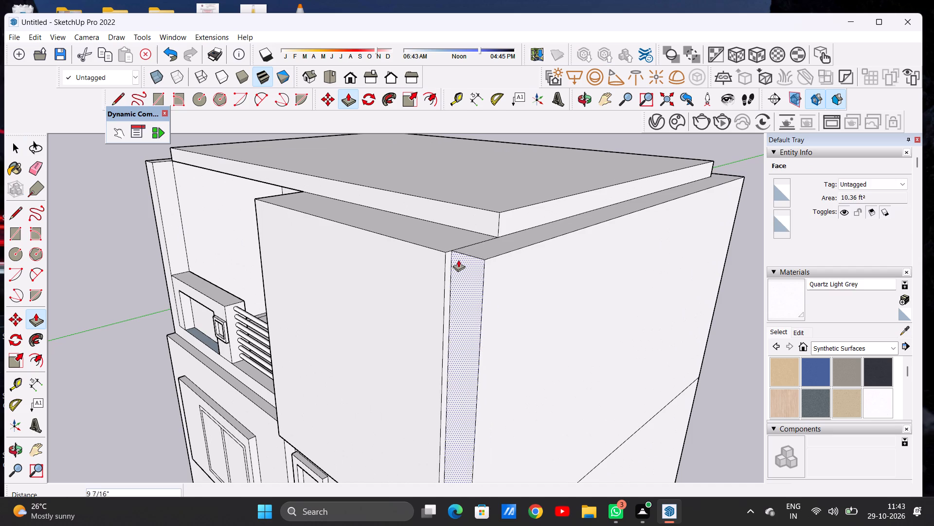
left_click(446, 252)
key("space")
Examine the projecting upper block, balcony and entrance side of the front facade.
scroll(502, 264, "down", 9)
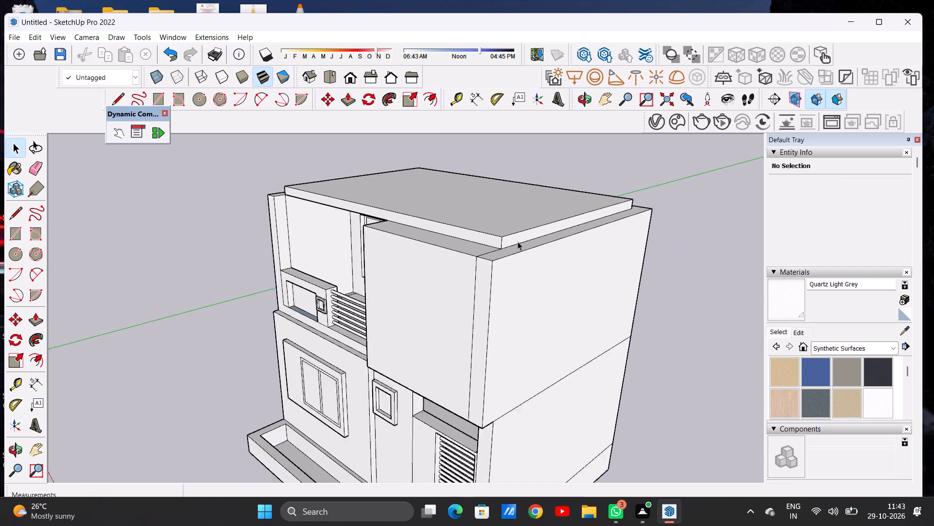
scroll(518, 242, "down", 8)
middle_click_drag(471, 260, 647, 208)
scroll(532, 223, "up", 9)
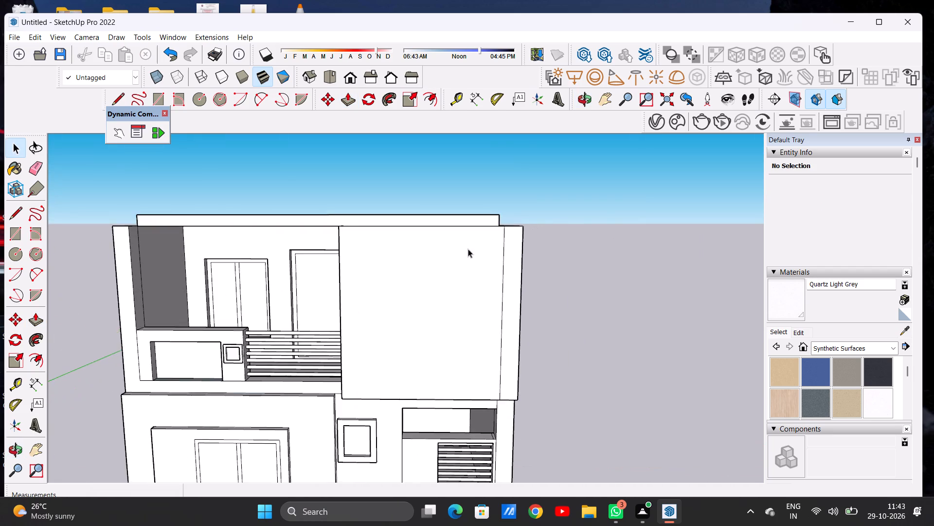
scroll(545, 259, "down", 9)
scroll(602, 251, "up", 1)
scroll(602, 251, "down", 3)
middle_click_drag(463, 267, 546, 279)
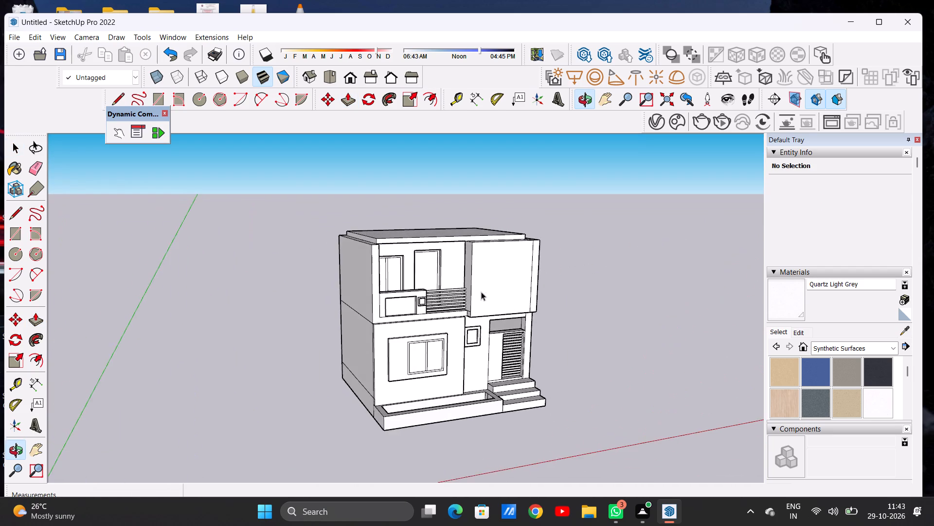
scroll(447, 298, "up", 3)
scroll(450, 300, "down", 1)
scroll(450, 300, "up", 3)
scroll(485, 312, "down", 1)
scroll(485, 312, "up", 13)
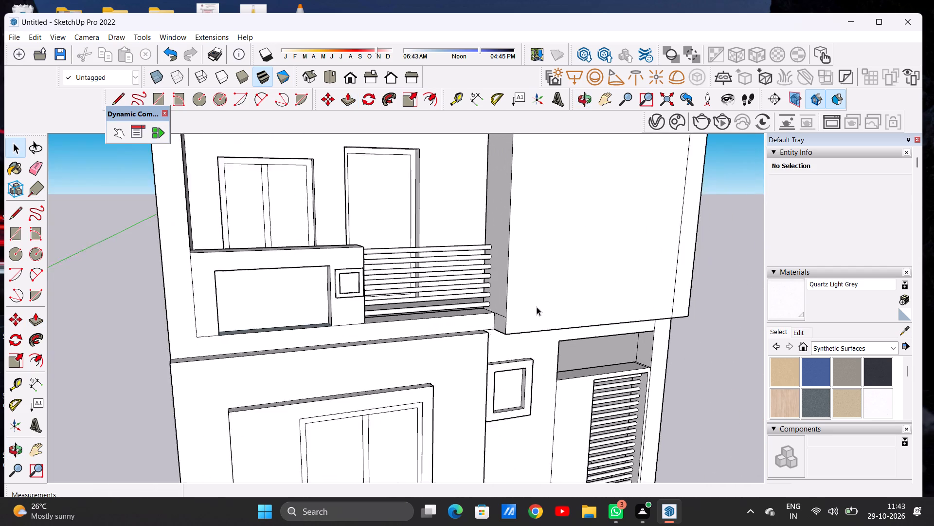
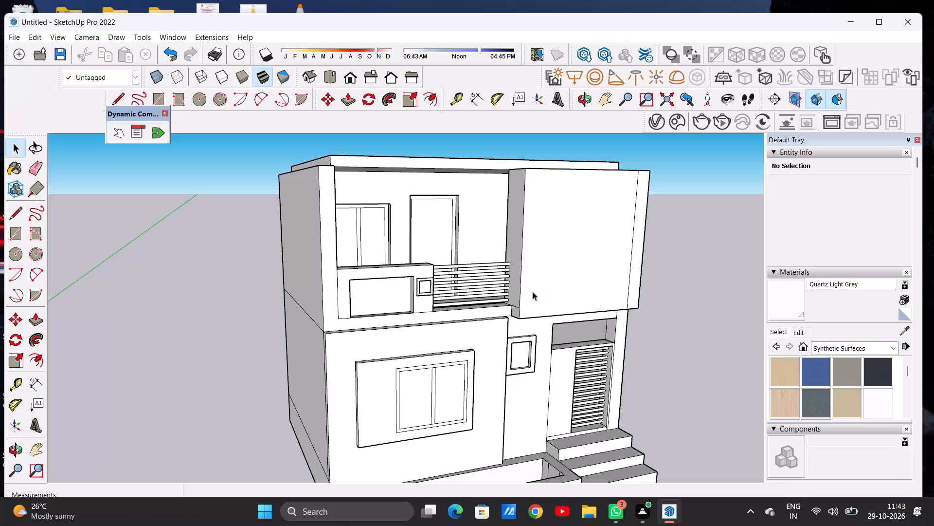
Push/Pull the front face of the balcony's surrounding frame outward until flush with the projecting upper block's front.
scroll(529, 291, "down", 9)
middle_click_drag(465, 289, 477, 327)
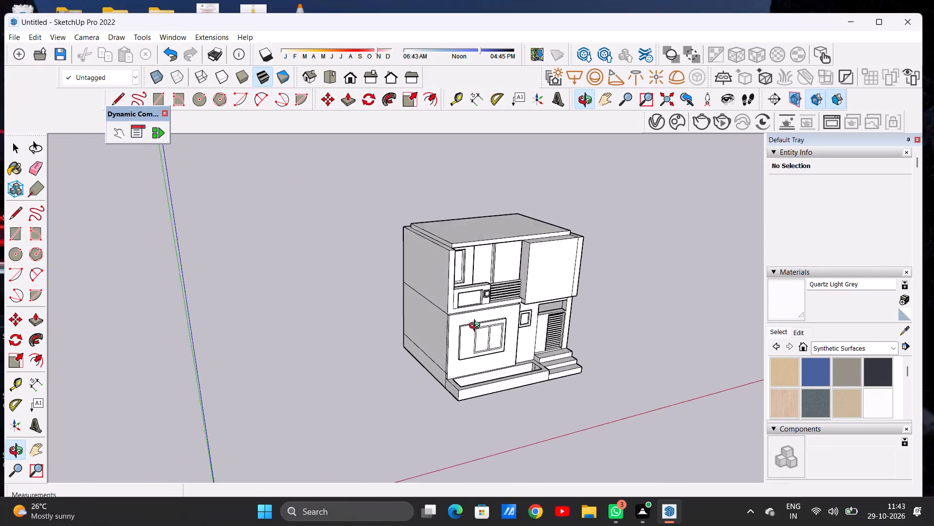
middle_click_drag(477, 327, 502, 336)
scroll(453, 308, "up", 5)
scroll(453, 308, "down", 1)
scroll(453, 308, "up", 6)
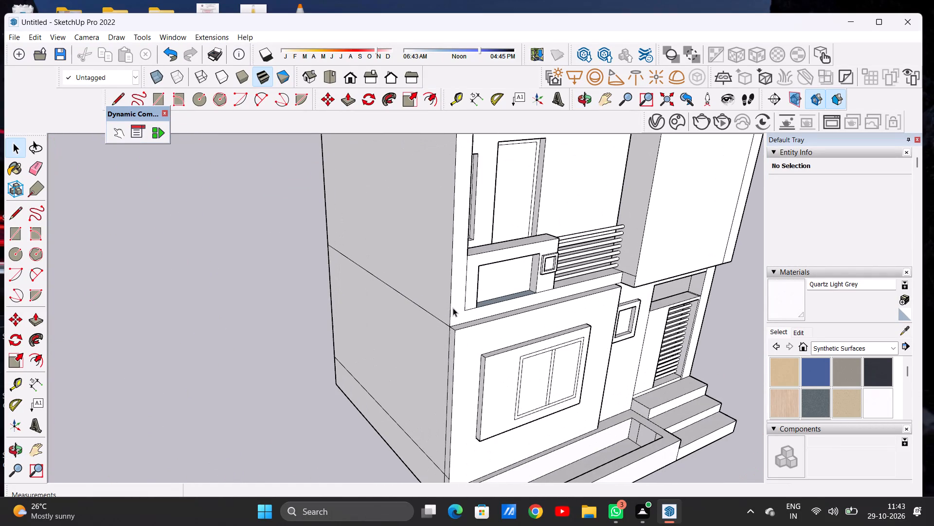
key("p")
left_click(455, 308)
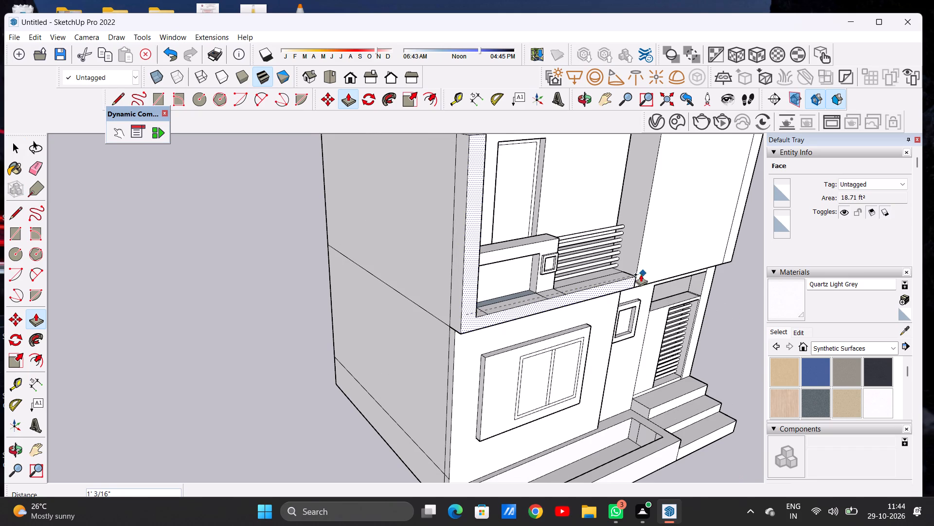
left_click(634, 280)
key("space")
Push/Pull the underside of the projecting upper block downward by 11 1/2" above the entrance.
scroll(422, 309, "down", 5)
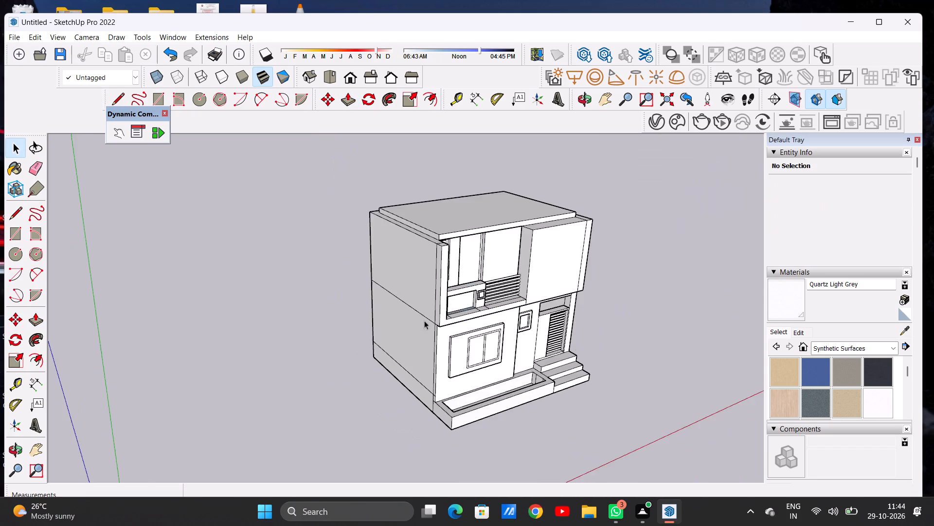
scroll(424, 320, "down", 5)
scroll(463, 309, "up", 1)
scroll(467, 309, "down", 1)
middle_click_drag(488, 311, 339, 253)
scroll(412, 280, "up", 11)
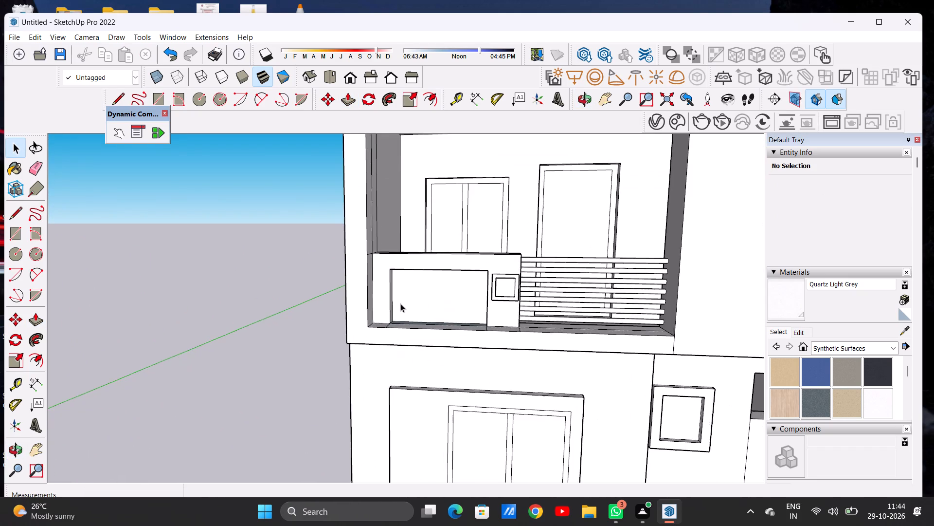
middle_click_drag(389, 291, 380, 396)
scroll(429, 339, "down", 9)
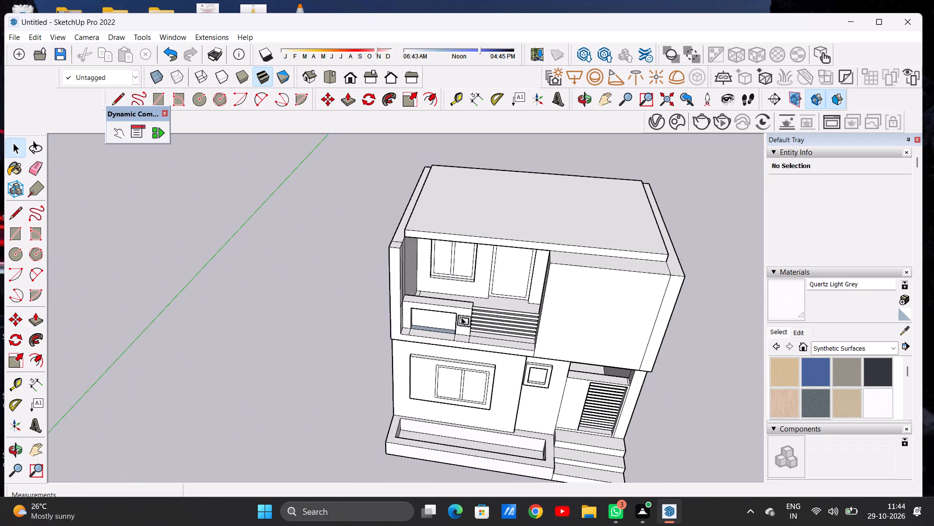
middle_click_drag(537, 351, 469, 265)
scroll(531, 331, "up", 13)
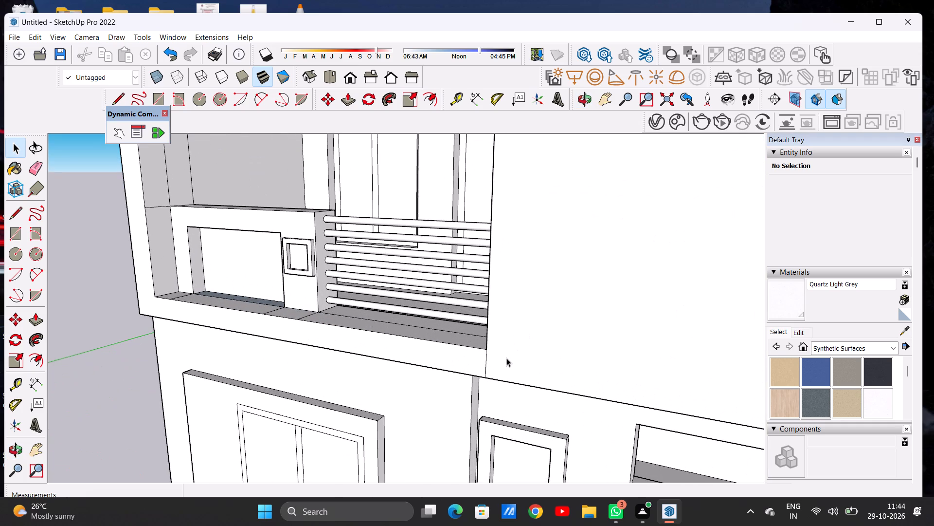
scroll(500, 317, "down", 14)
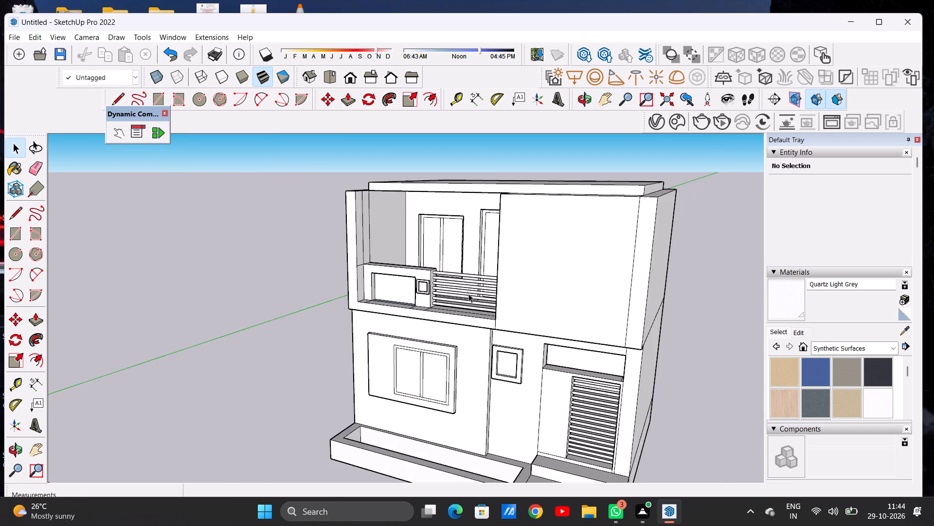
middle_click_drag(423, 295, 490, 317)
scroll(501, 319, "up", 6)
middle_click_drag(516, 314, 507, 264)
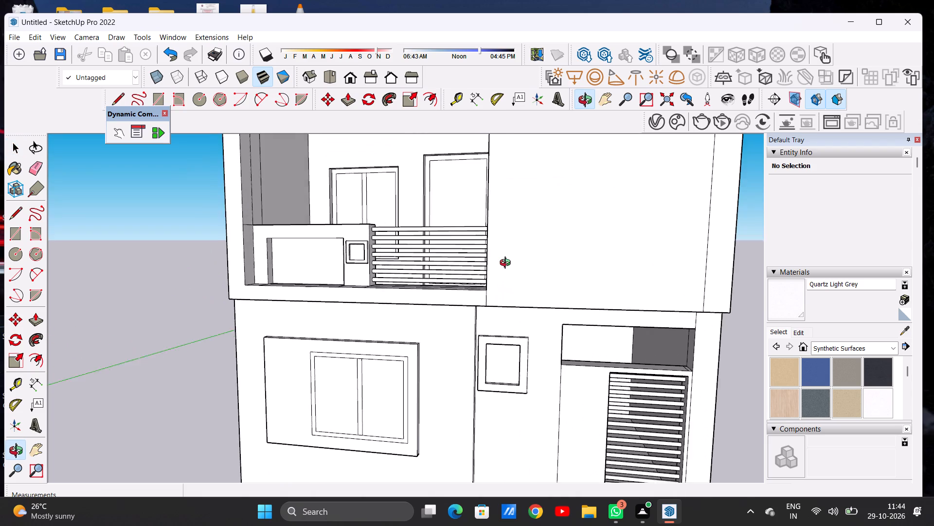
middle_click_drag(507, 264, 514, 270)
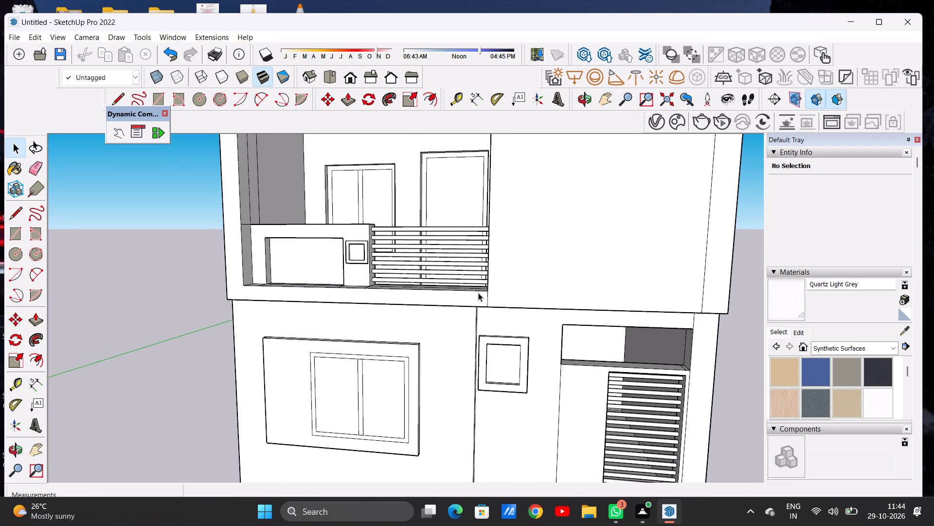
scroll(479, 281, "down", 3)
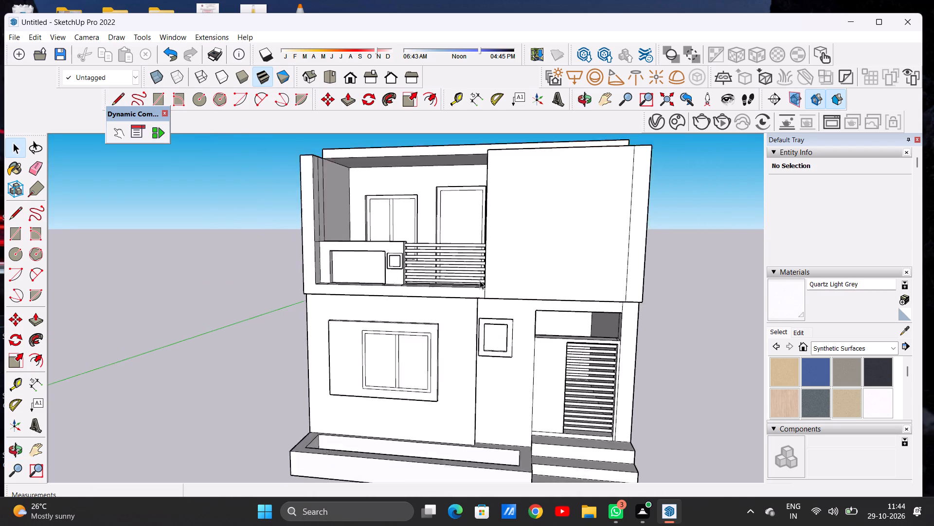
scroll(480, 281, "down", 3)
middle_click_drag(501, 322, 503, 252)
scroll(495, 300, "up", 13)
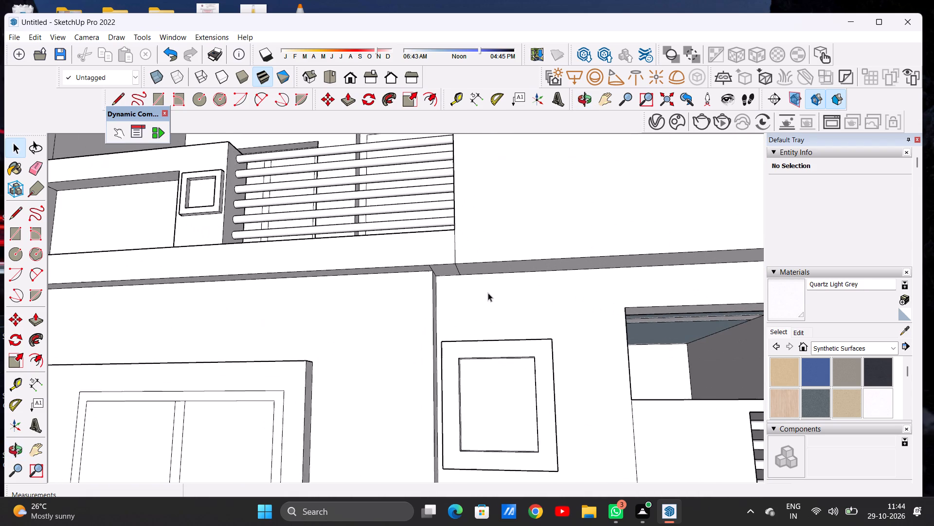
key("p")
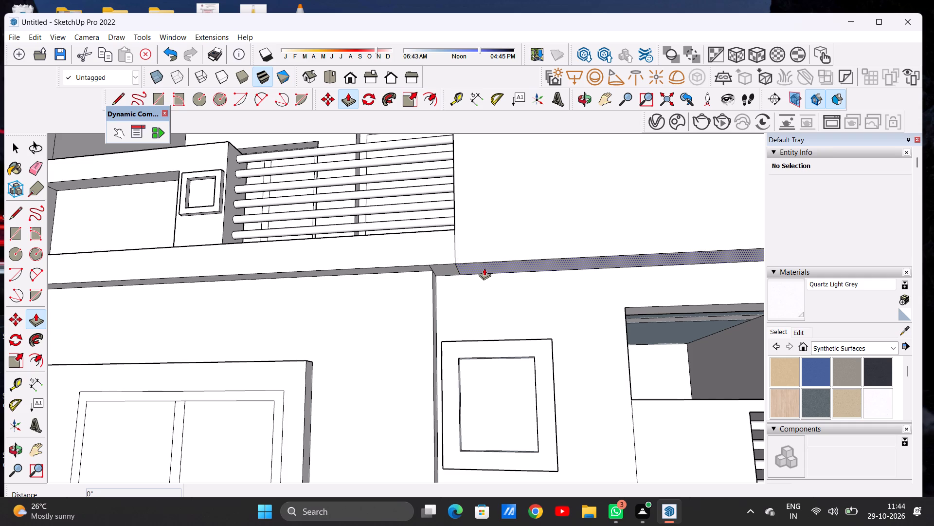
left_click(484, 268)
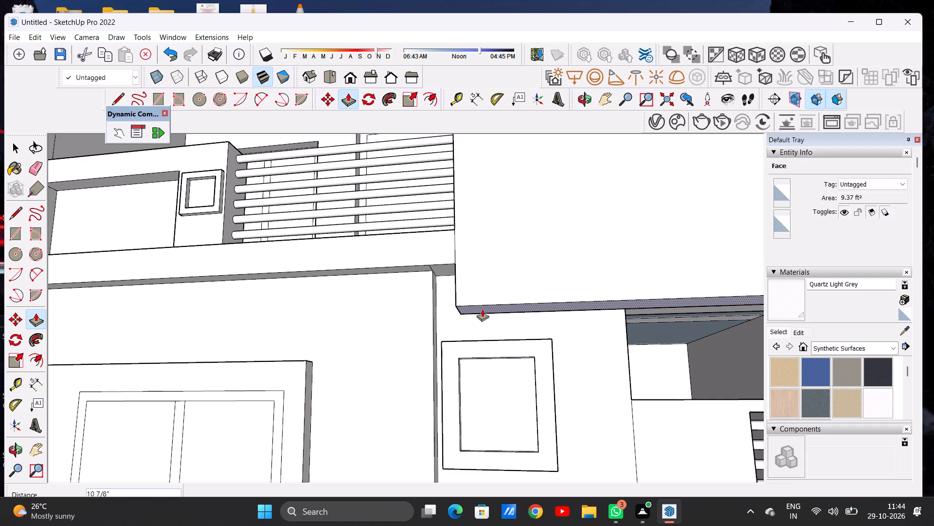
left_click(482, 312)
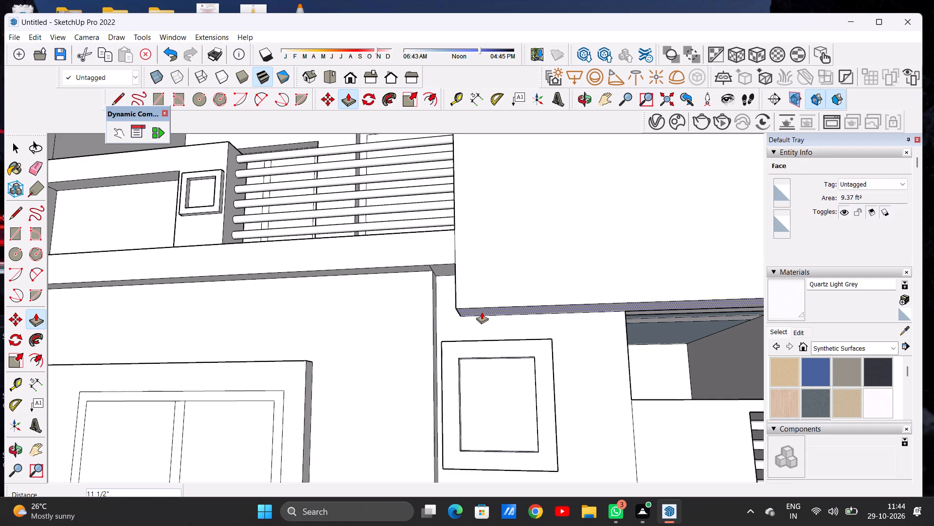
key("space")
Push/Pull the small side face of the block's lowered strip sideways to the outer corner of the upper wall.
scroll(449, 279, "down", 11)
scroll(507, 286, "up", 1)
scroll(510, 286, "down", 2)
middle_click_drag(535, 267, 545, 314)
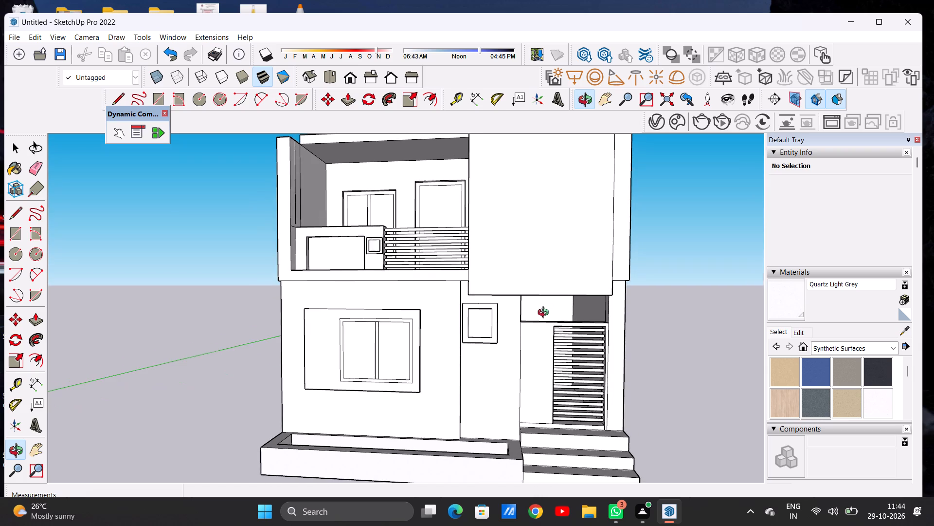
middle_click_drag(545, 314, 545, 313)
scroll(402, 319, "down", 4)
scroll(503, 307, "up", 15)
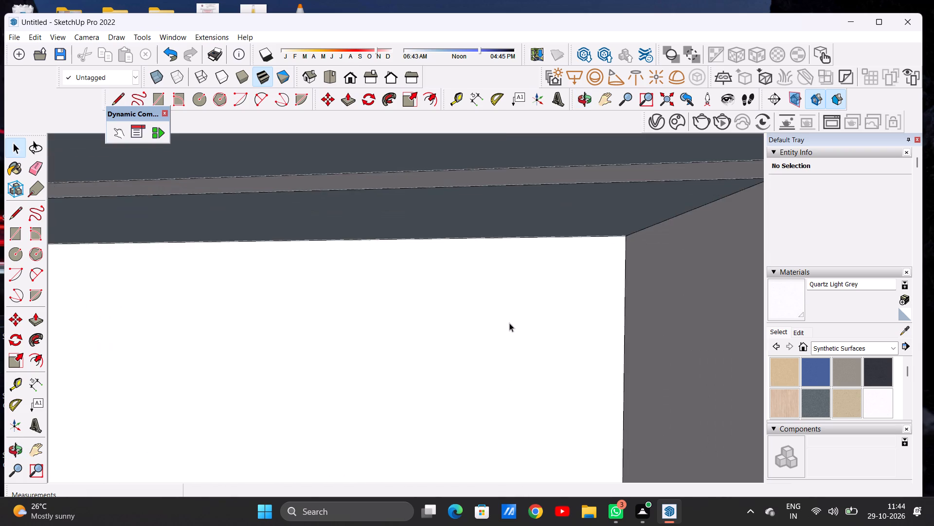
middle_click_drag(508, 322, 510, 310)
scroll(516, 326, "down", 14)
scroll(521, 333, "up", 1)
scroll(514, 336, "down", 4)
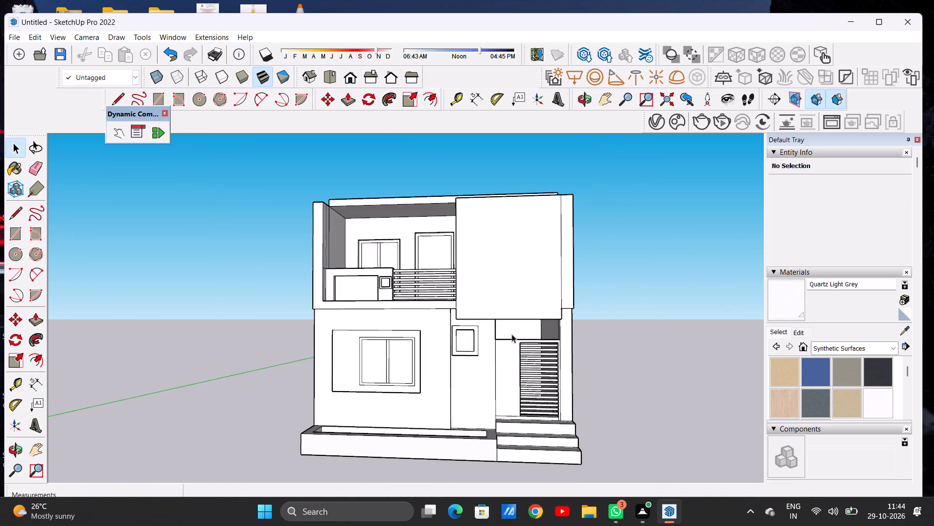
scroll(512, 334, "down", 5)
middle_click_drag(546, 318, 462, 341)
scroll(556, 340, "up", 5)
scroll(512, 314, "up", 2)
scroll(512, 314, "down", 1)
scroll(512, 314, "up", 1)
scroll(512, 314, "down", 1)
scroll(513, 314, "up", 2)
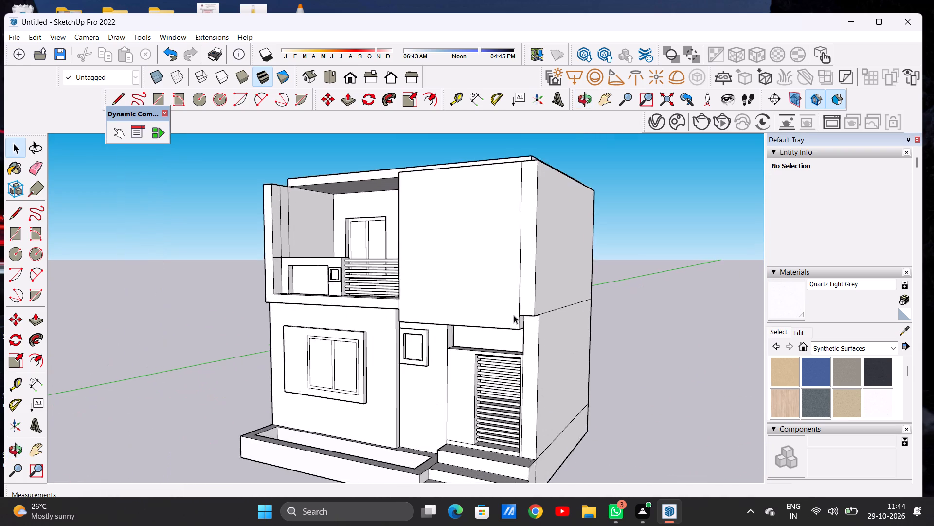
scroll(514, 315, "up", 13)
key("p")
left_click(510, 318)
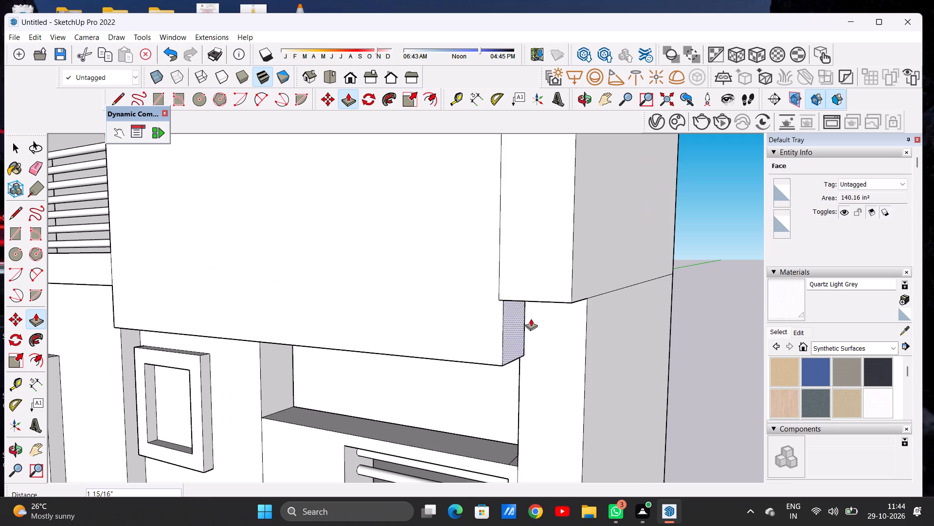
left_click(576, 302)
key("space")
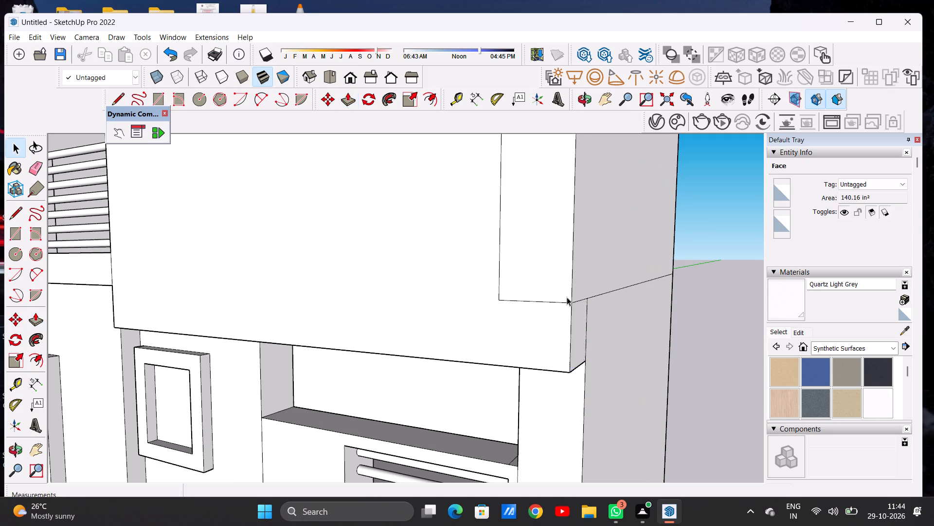
Draw an 11 1/2" vertical line extending the block's front seam down to its bottom edge.
scroll(557, 291, "down", 9)
middle_click_drag(531, 304, 613, 289)
key("l")
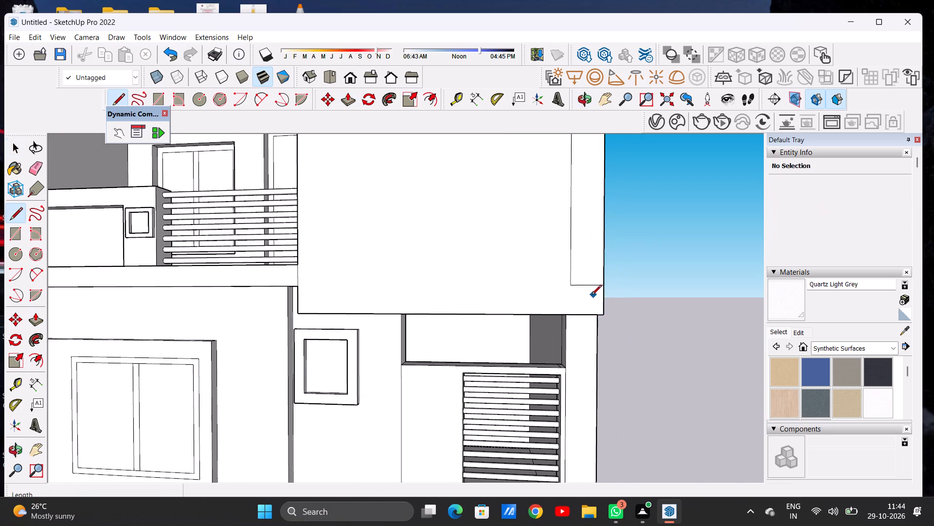
scroll(589, 296, "up", 5)
left_click(557, 278)
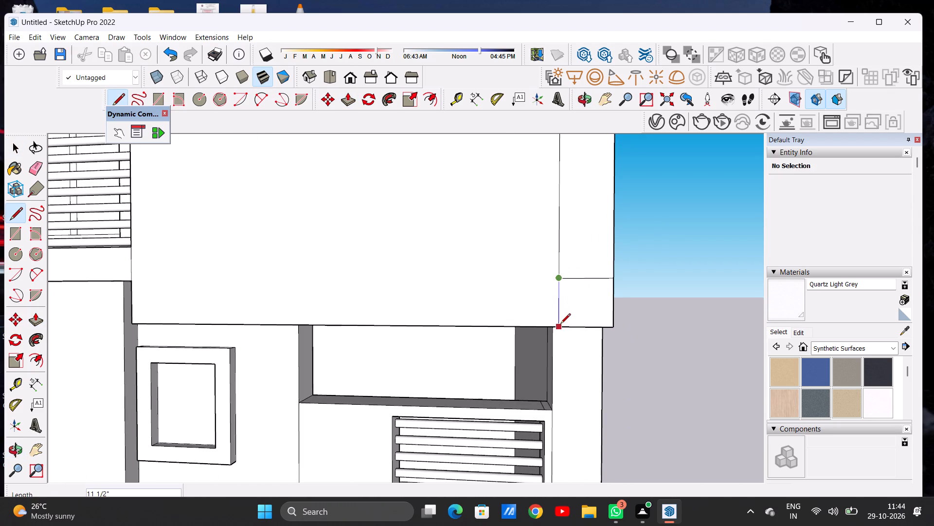
left_click(560, 325)
key("space")
Erase the short horizontal edge between the front seam and the outer corner of the upper block.
key("e")
left_click_drag(586, 268, 586, 285)
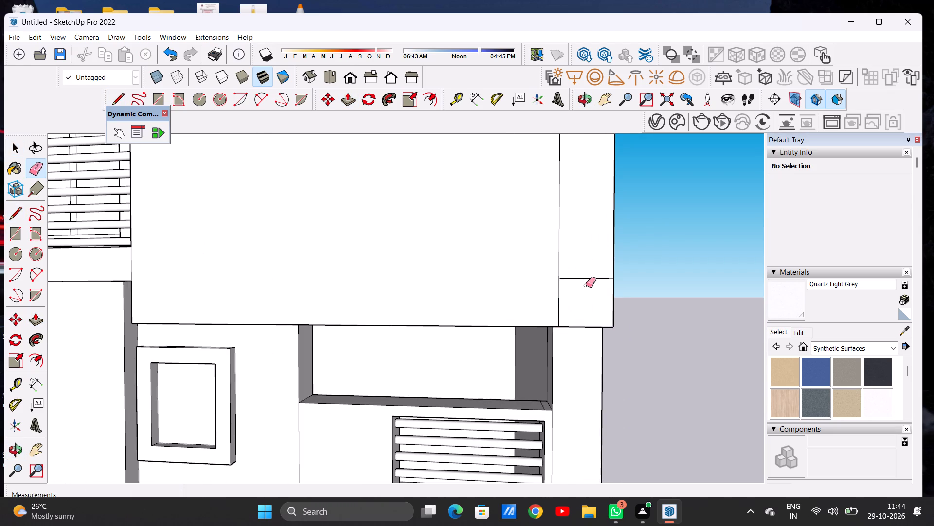
left_click_drag(586, 285, 586, 286)
key("space")
Draw an 8" line across the roof slab's front face, from the projecting block's inner corner to the slab's top edge.
scroll(542, 333, "down", 20)
scroll(542, 333, "down", 1)
scroll(525, 302, "up", 2)
scroll(525, 302, "down", 5)
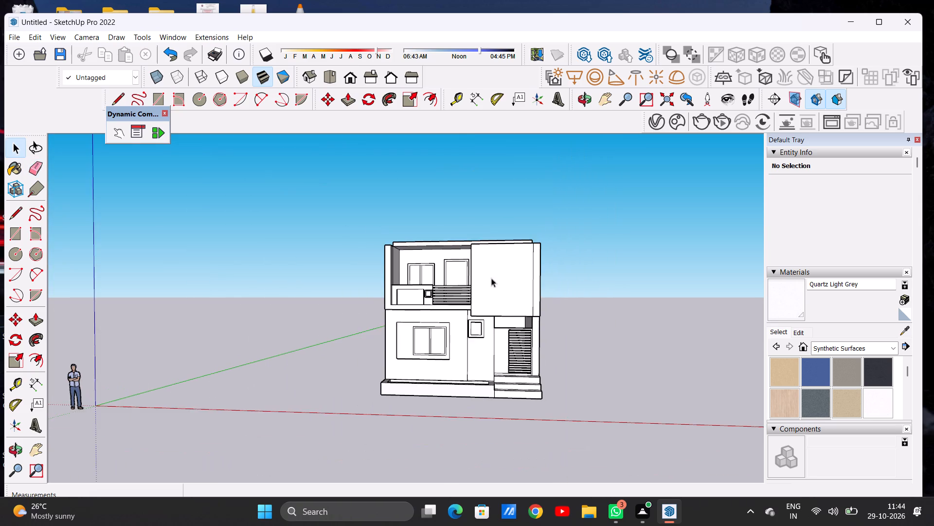
middle_click_drag(497, 285, 499, 297)
scroll(471, 314, "down", 4)
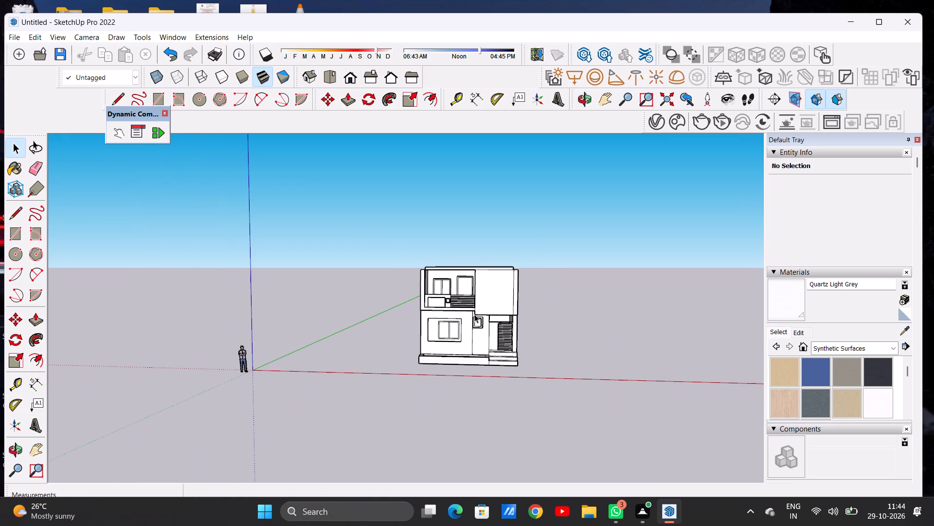
scroll(457, 274, "up", 14)
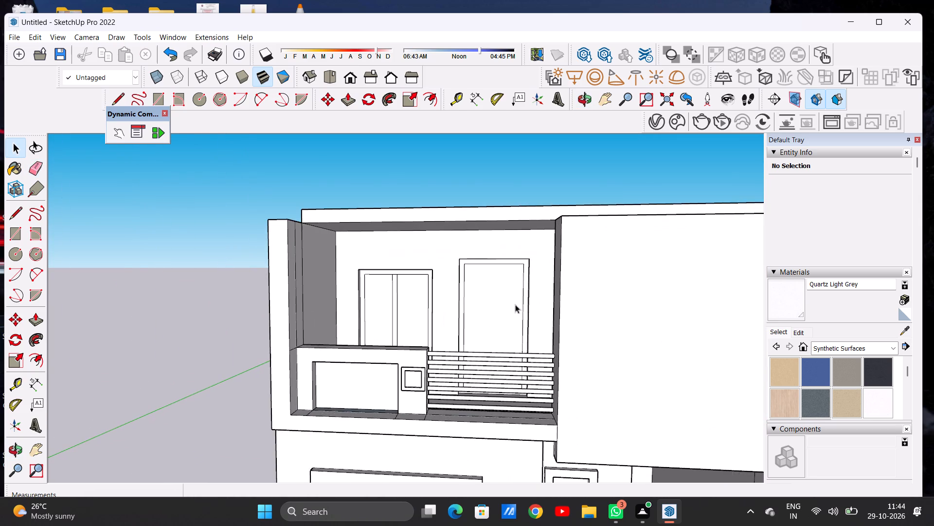
scroll(605, 300, "down", 2)
scroll(522, 287, "down", 9)
scroll(381, 309, "down", 1)
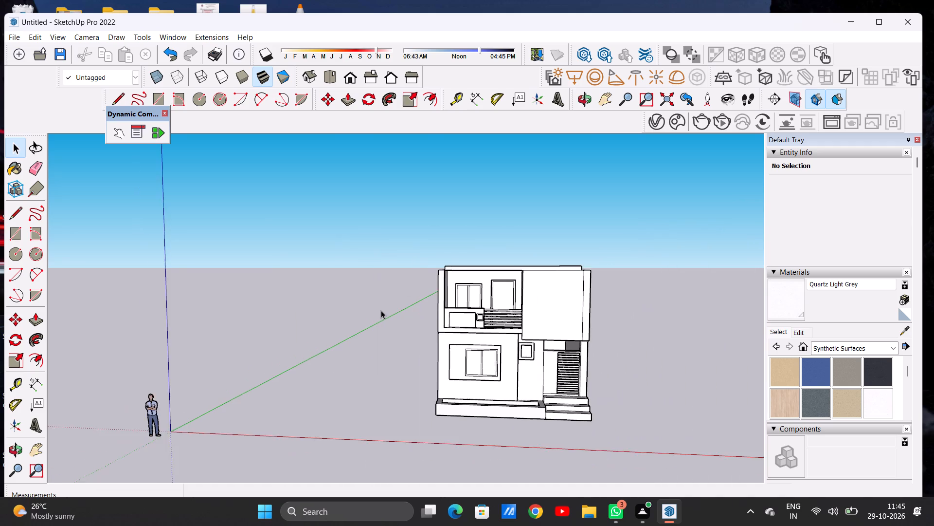
scroll(381, 310, "down", 2)
scroll(388, 315, "up", 6)
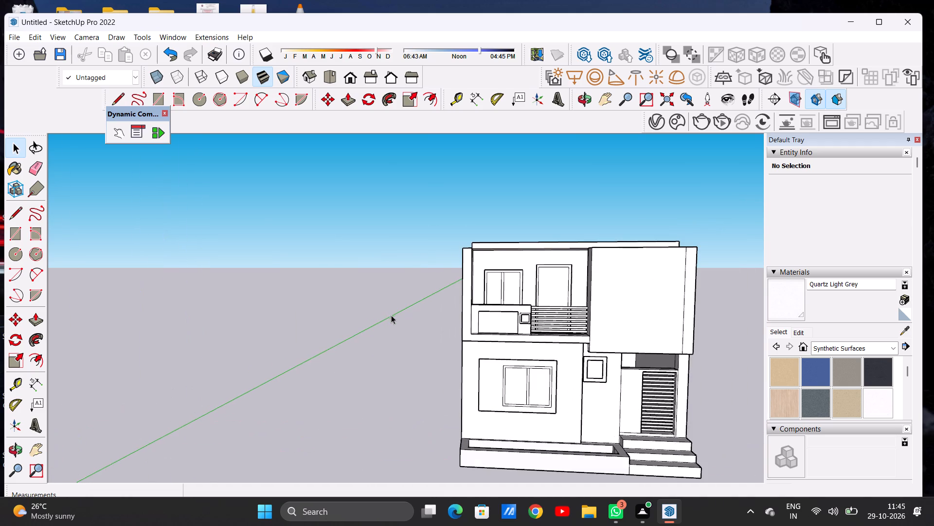
scroll(565, 314, "up", 7)
scroll(427, 307, "down", 9)
middle_click_drag(457, 269, 462, 273)
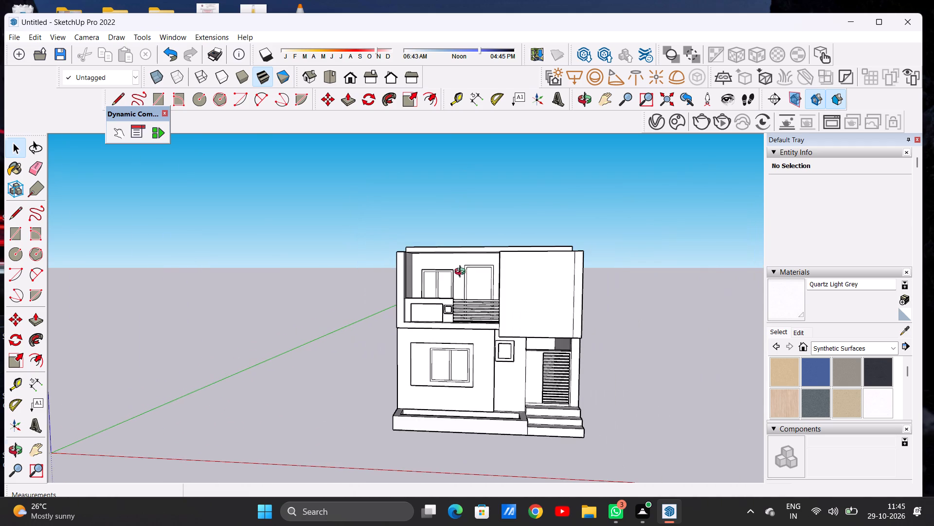
middle_click_drag(462, 273, 488, 355)
scroll(449, 248, "up", 8)
middle_click_drag(415, 251, 414, 251)
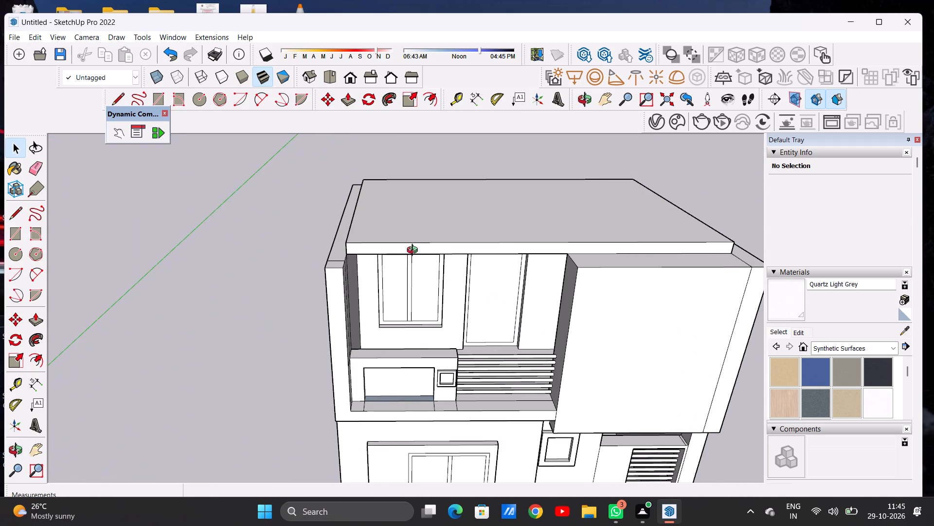
middle_click_drag(414, 251, 368, 252)
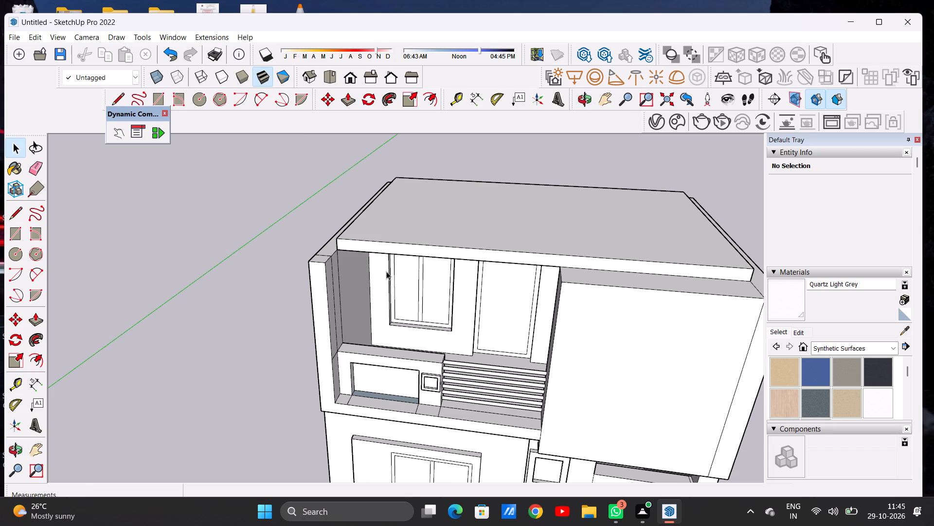
scroll(550, 272, "up", 5)
scroll(561, 270, "down", 1)
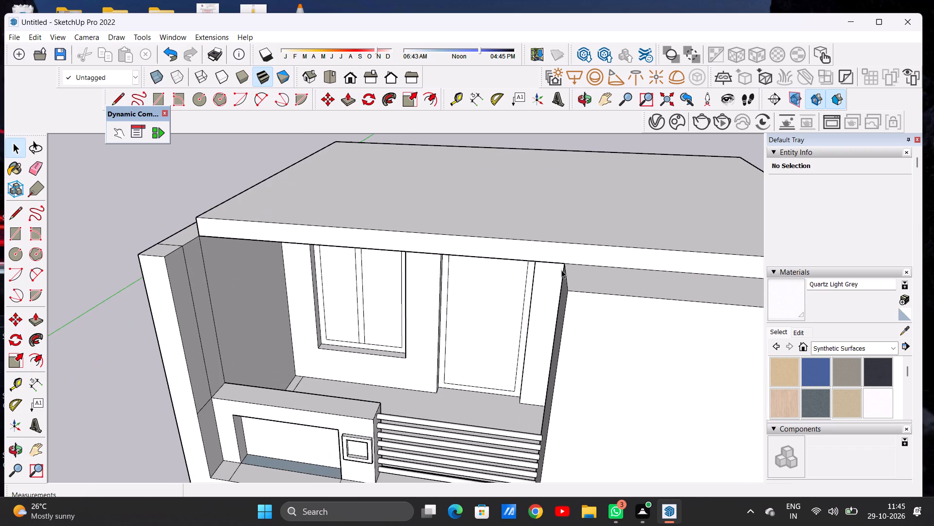
key("l")
left_click(564, 266)
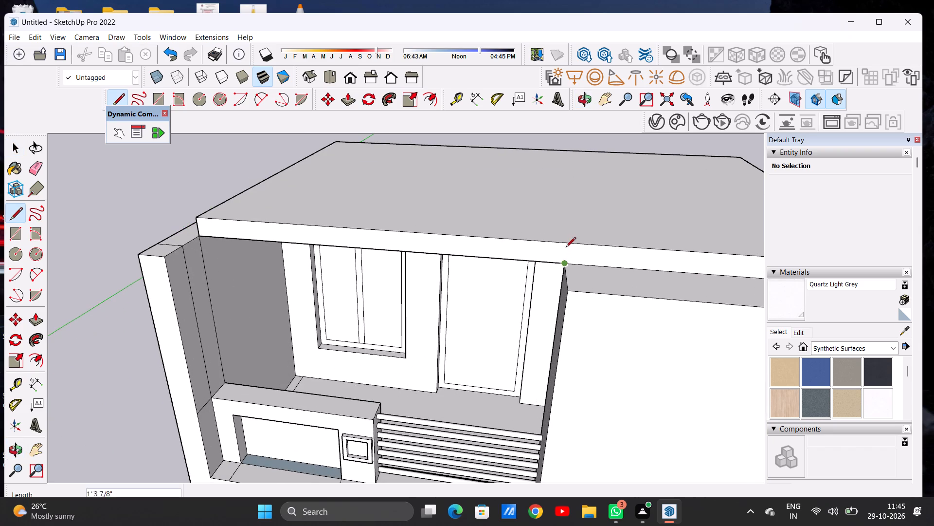
scroll(565, 246, "up", 3)
left_click(566, 244)
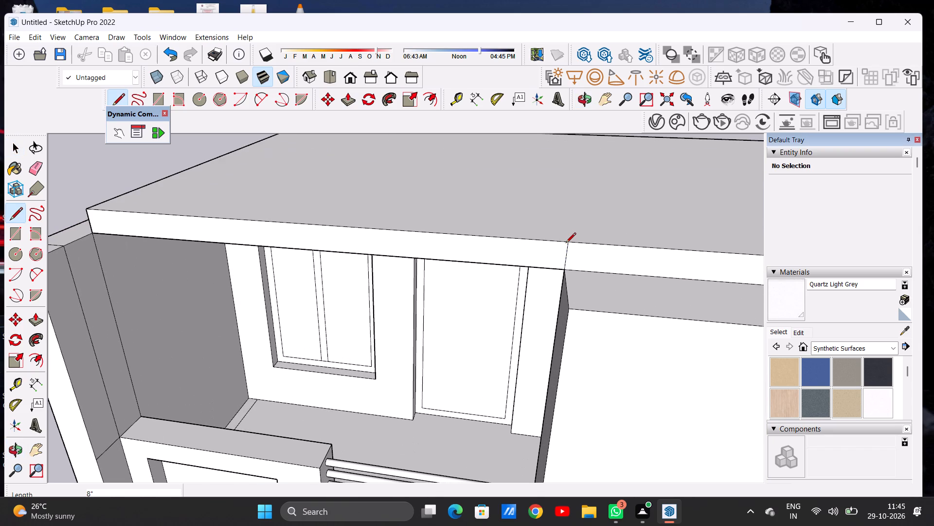
Push/Pull the roof slab's front face above the balcony forward about 2' 5/8", to the projecting block's front corner.
key("space")
scroll(528, 271, "down", 13)
middle_click_drag(521, 273, 398, 256)
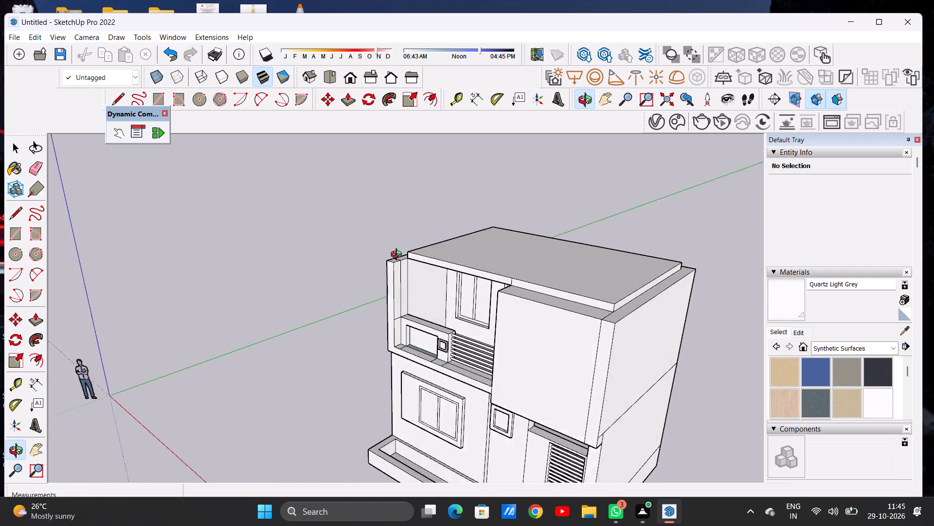
middle_click_drag(398, 256, 392, 266)
scroll(492, 293, "up", 3)
scroll(492, 293, "down", 1)
scroll(492, 293, "up", 3)
key("p")
scroll(508, 285, "down", 1)
scroll(508, 285, "up", 2)
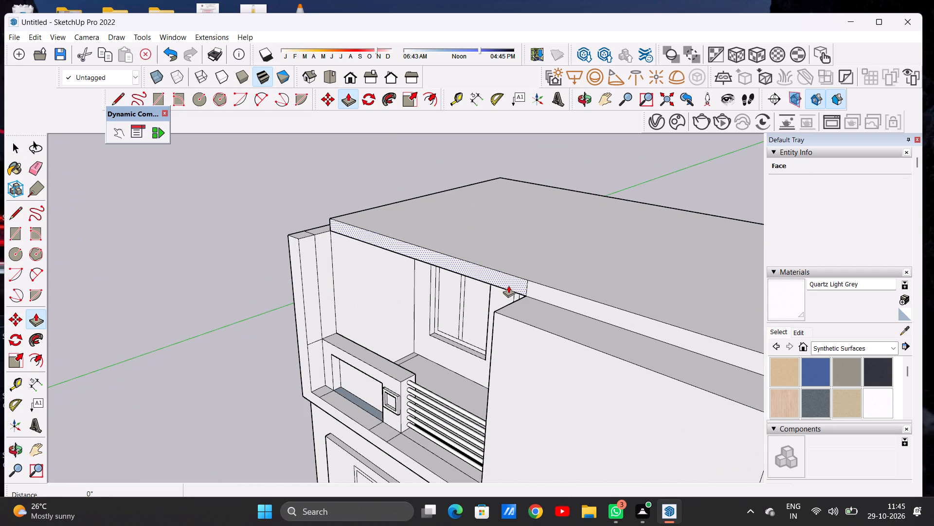
left_click(508, 285)
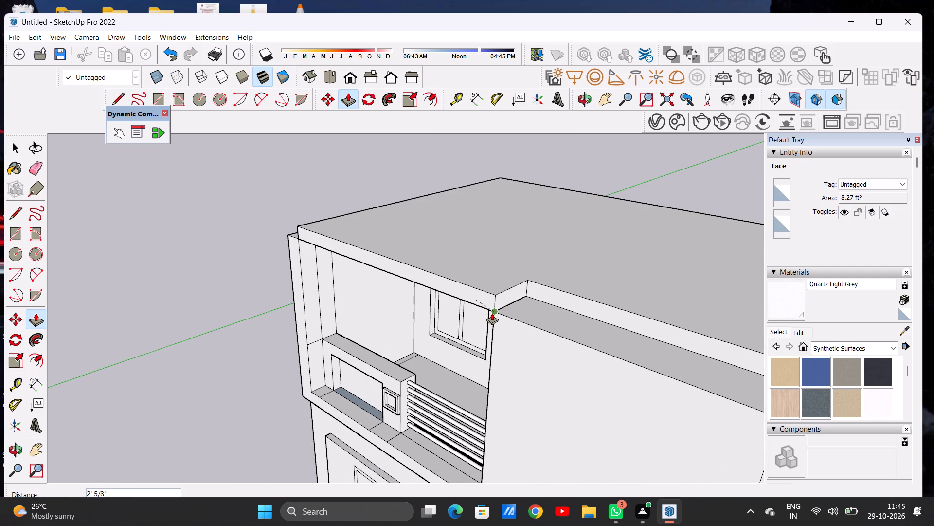
left_click(492, 315)
key("space")
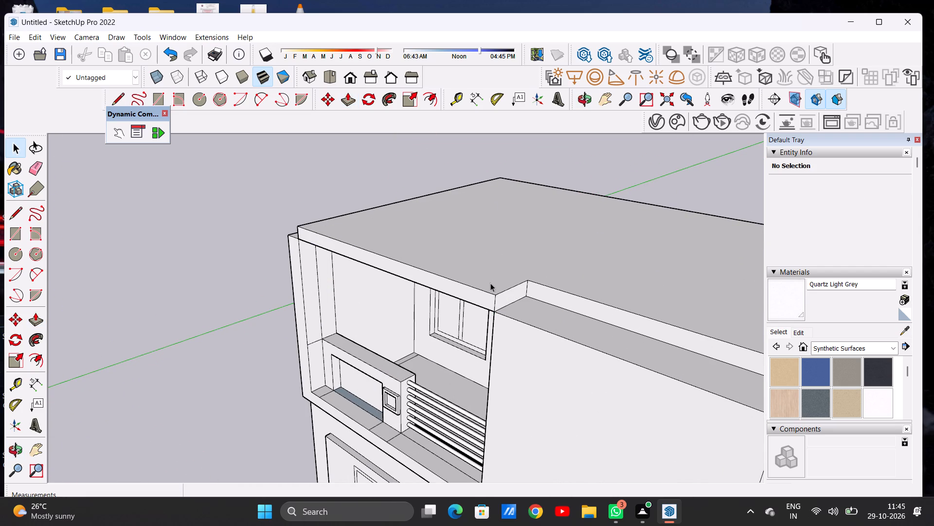
Examine the extended roof slab, the balcony frame and the wall tops from the front and from above.
scroll(491, 281, "down", 14)
middle_click_drag(428, 291, 568, 264)
scroll(420, 271, "up", 14)
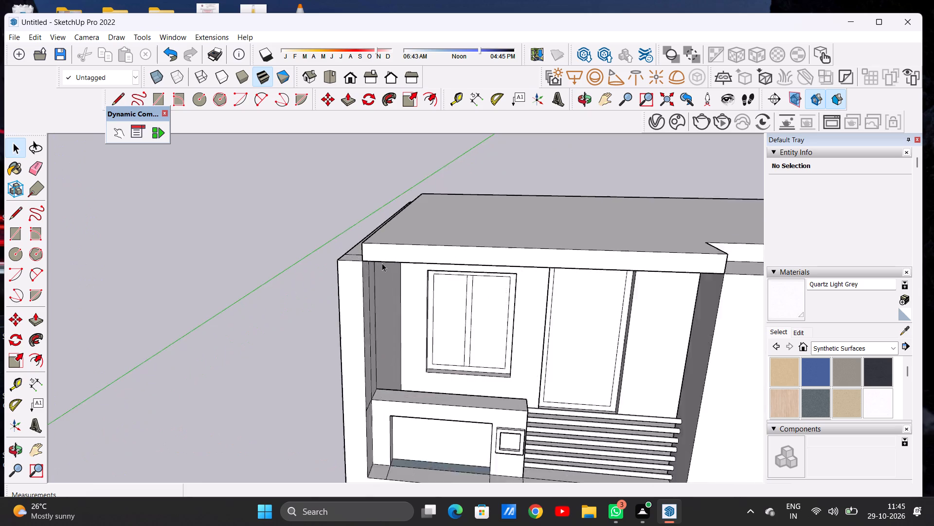
scroll(382, 263, "up", 3)
scroll(469, 294, "down", 8)
middle_click_drag(440, 283, 525, 288)
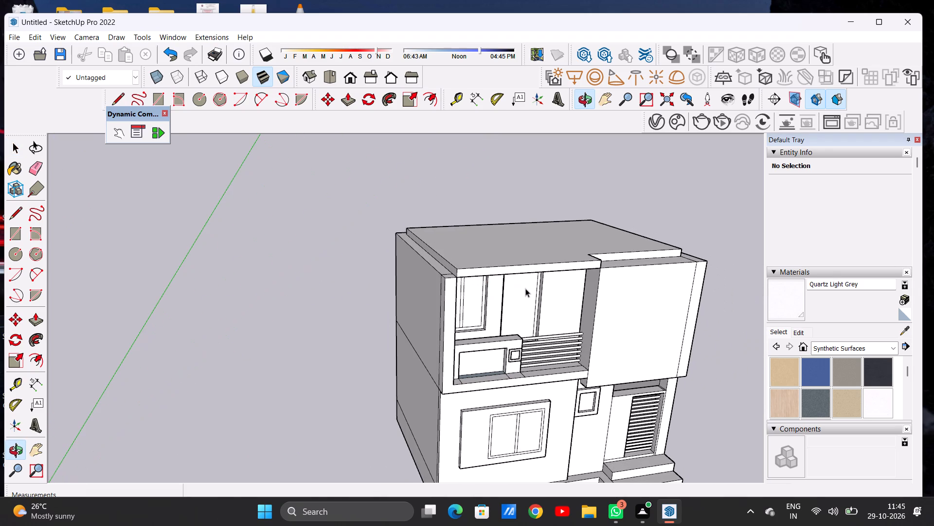
scroll(413, 319, "down", 5)
scroll(449, 299, "up", 7)
middle_click_drag(439, 310, 403, 289)
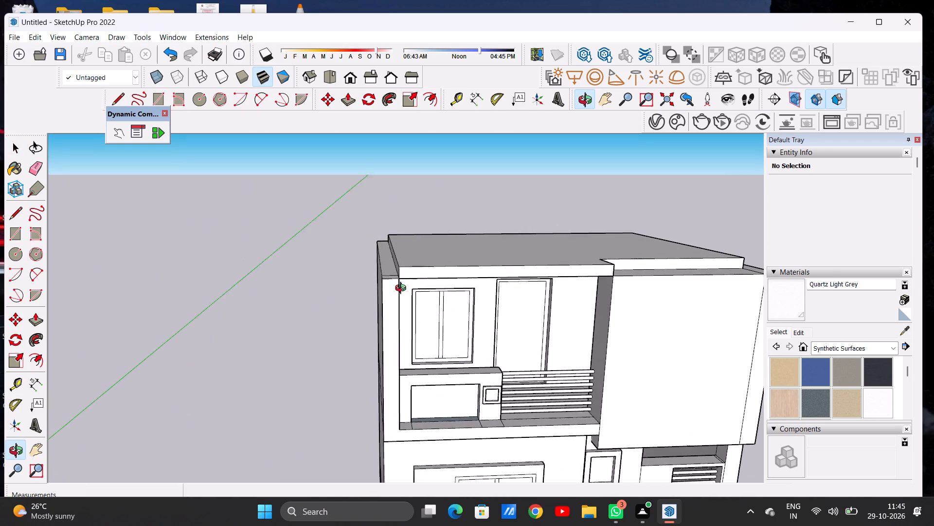
middle_click_drag(403, 289, 401, 288)
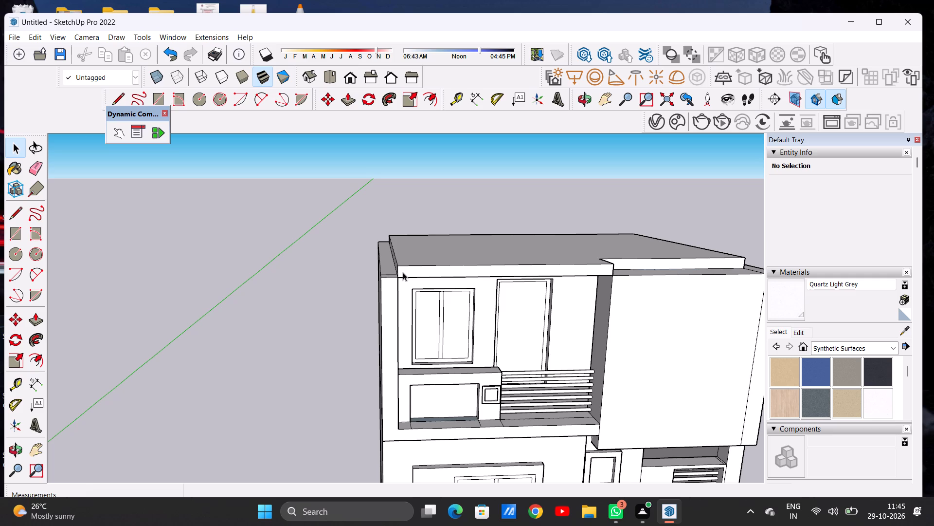
scroll(420, 283, "down", 4)
scroll(428, 282, "up", 1)
scroll(432, 280, "down", 2)
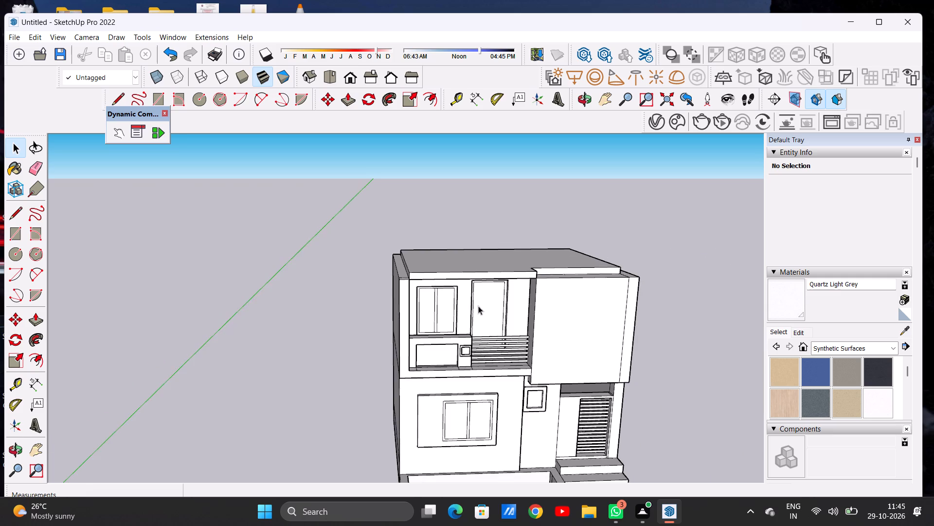
middle_click_drag(477, 307, 467, 268)
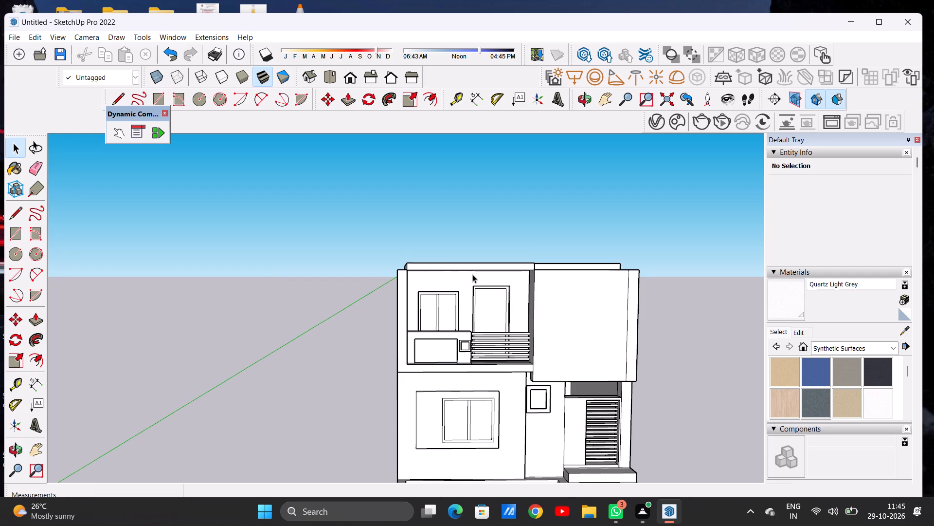
scroll(470, 278, "down", 6)
middle_click_drag(492, 298, 359, 360)
scroll(417, 290, "up", 4)
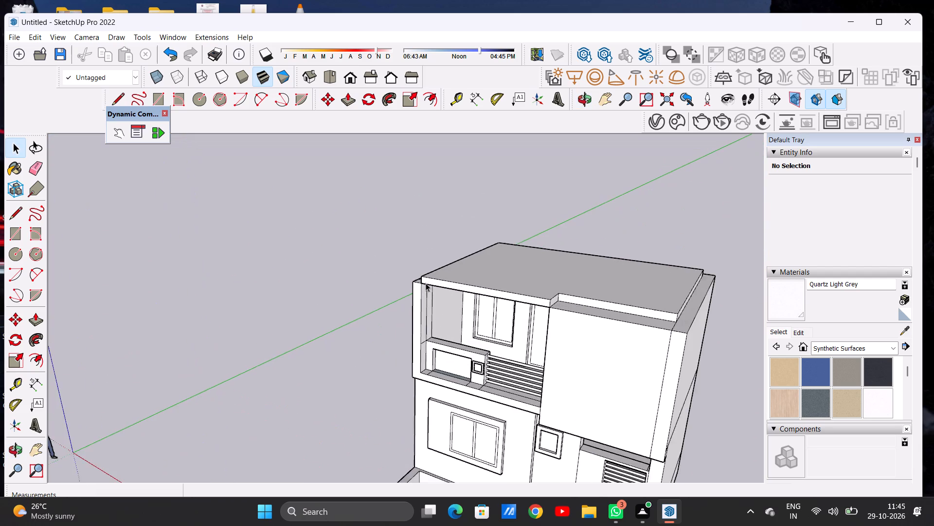
scroll(426, 283, "up", 5)
scroll(426, 283, "down", 1)
scroll(426, 283, "up", 4)
scroll(421, 311, "down", 7)
middle_click_drag(407, 319, 486, 288)
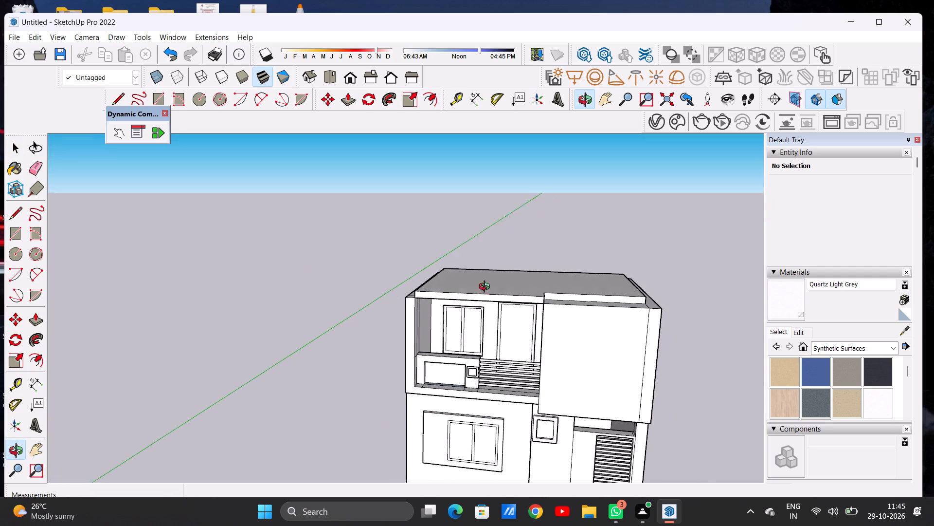
middle_click_drag(486, 288, 493, 282)
scroll(381, 302, "down", 6)
scroll(526, 313, "up", 6)
middle_click_drag(524, 300, 508, 364)
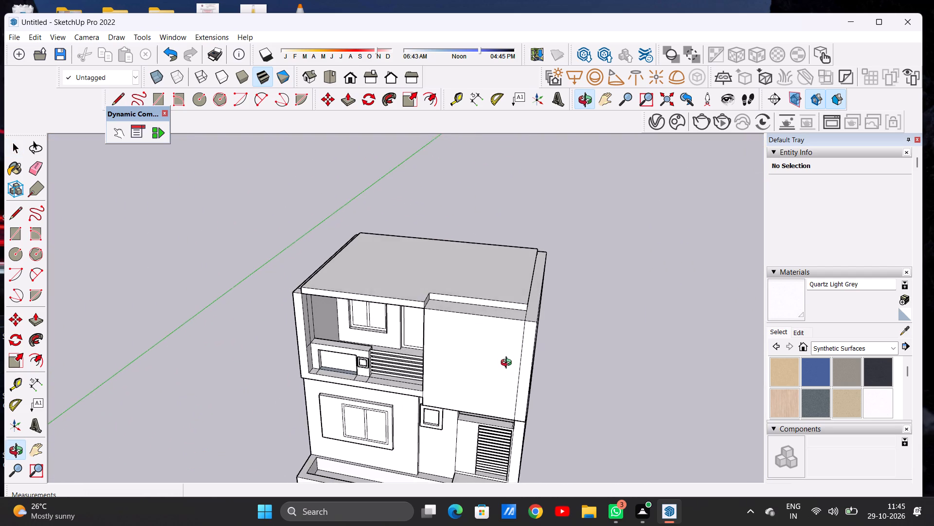
middle_click_drag(508, 364, 555, 312)
scroll(550, 286, "down", 3)
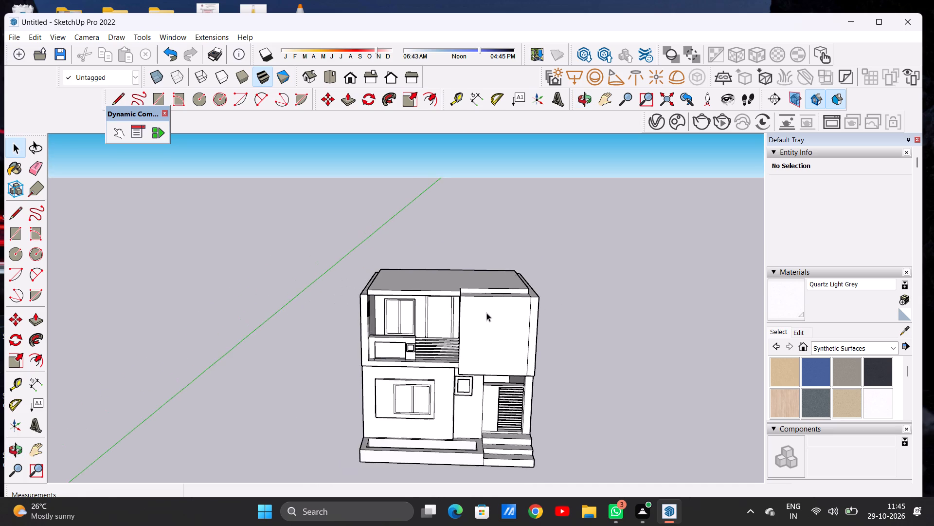
scroll(486, 313, "down", 1)
middle_click_drag(484, 320, 490, 283)
scroll(383, 295, "up", 8)
middle_click_drag(372, 281, 372, 307)
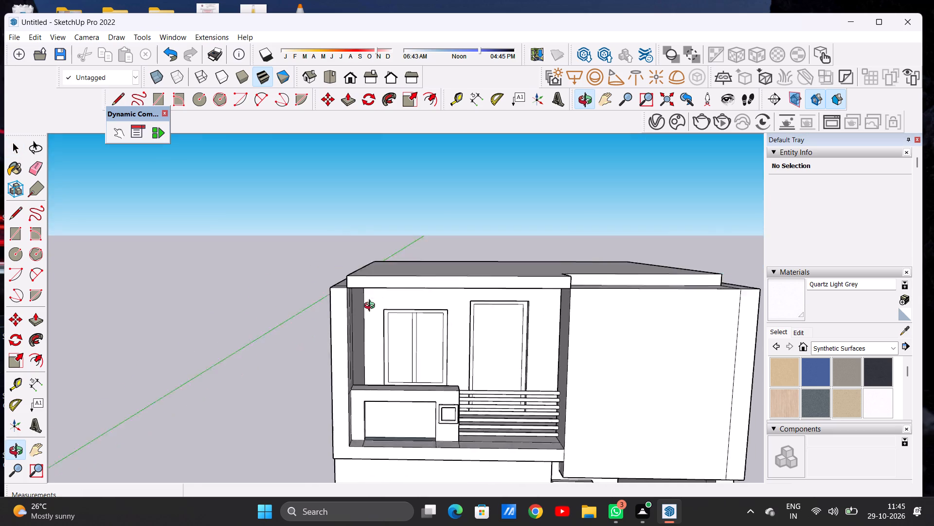
middle_click_drag(372, 307, 378, 340)
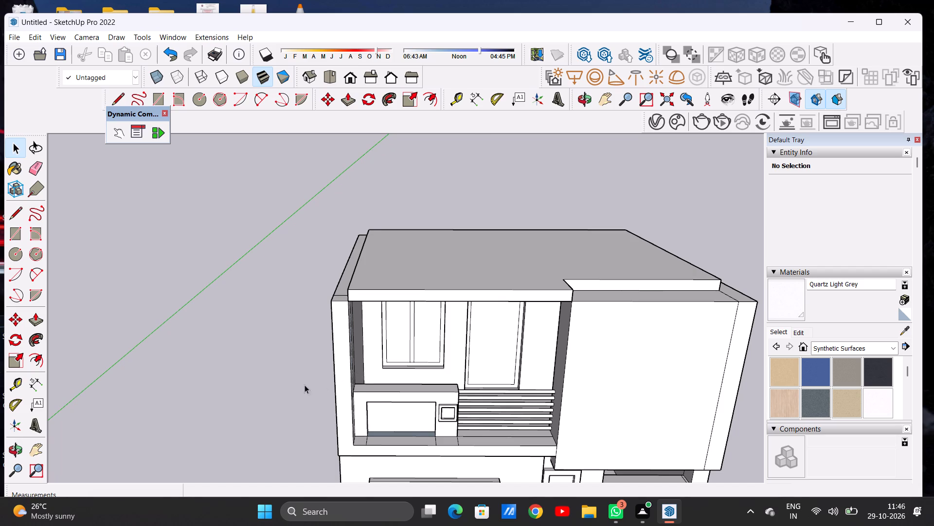
Push/Pull the top face of the side and rear walls around the roof slab up 10'.
scroll(326, 388, "down", 2)
scroll(371, 296, "down", 6)
middle_click_drag(518, 287, 516, 316)
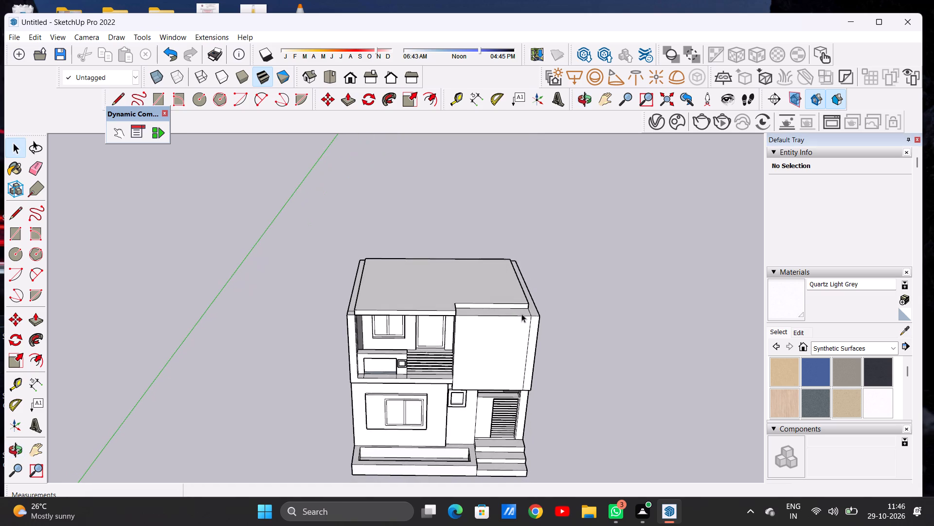
scroll(530, 307, "up", 6)
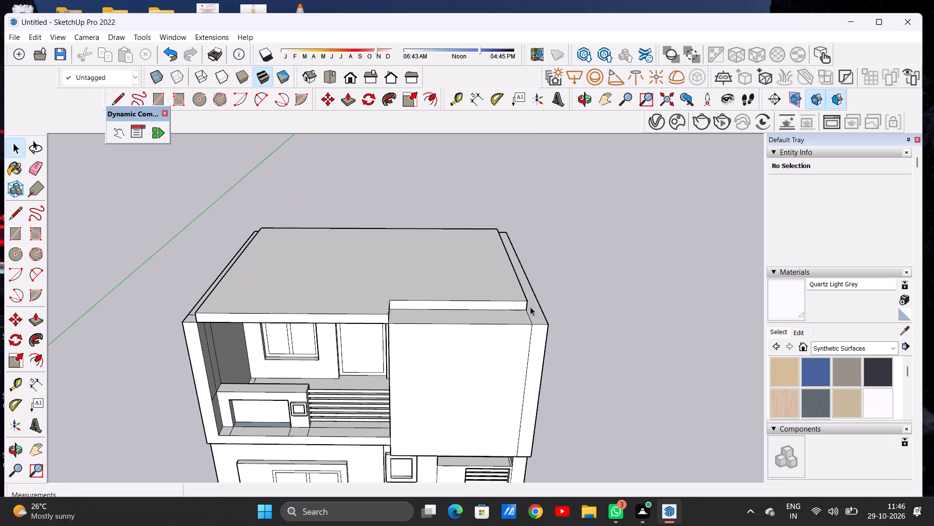
key("p")
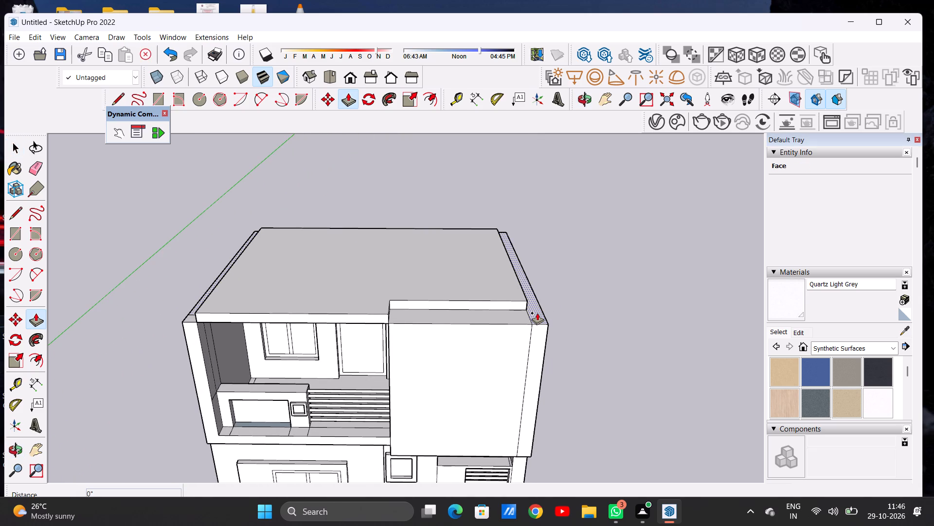
left_click(537, 313)
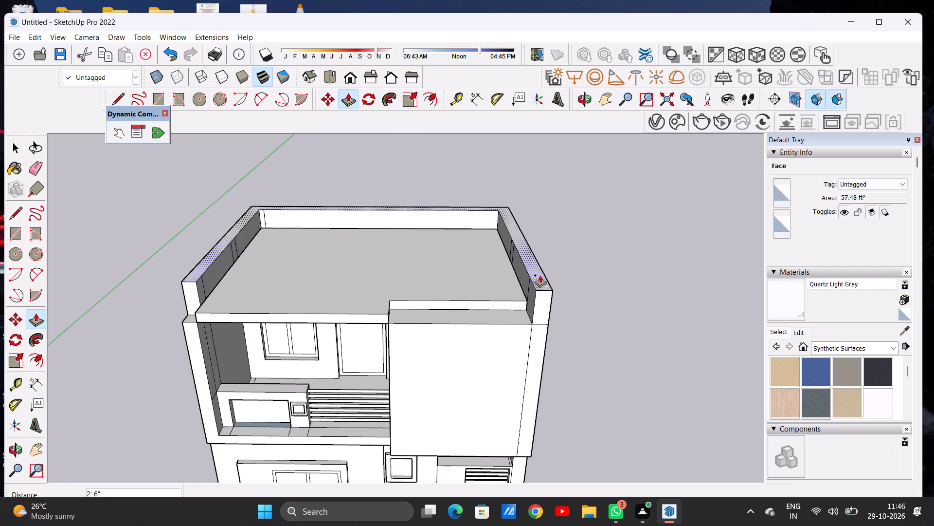
scroll(546, 296, "down", 4)
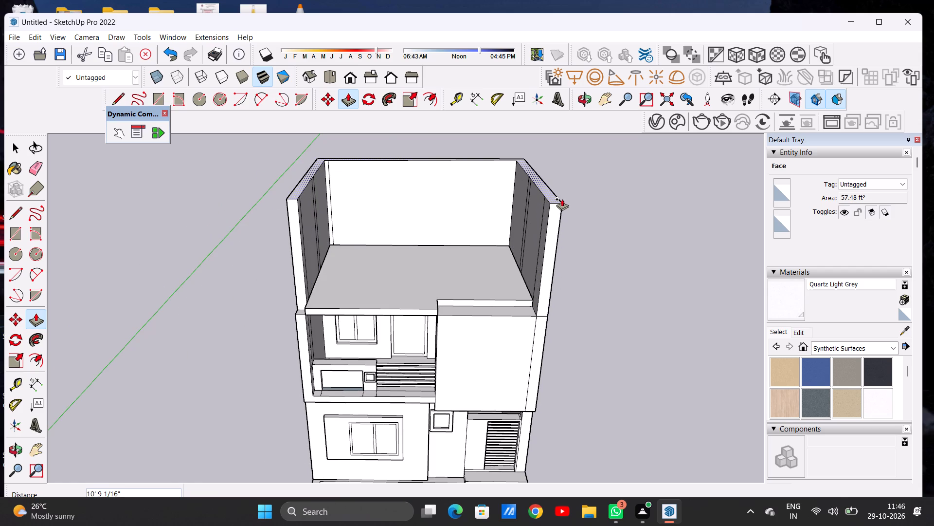
key("1")
type("0'")
key("Return")
key("space")
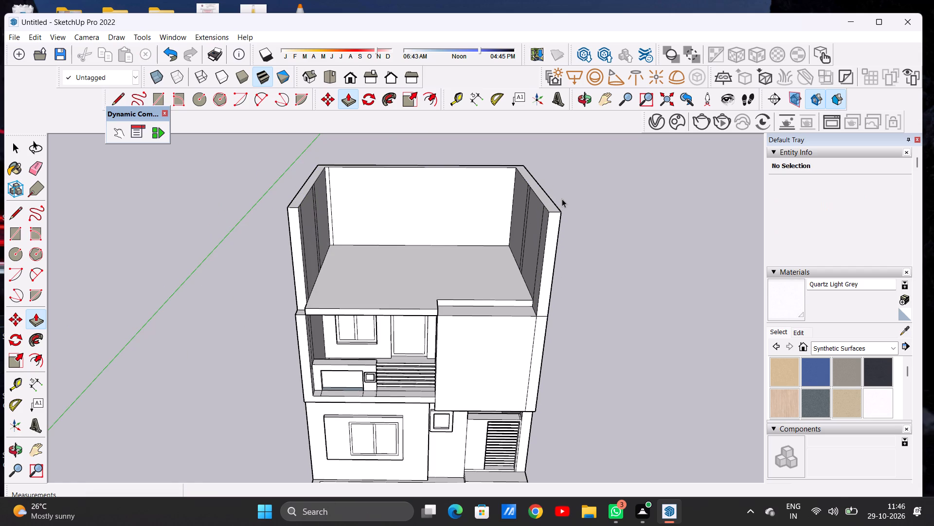
Draw two parallel lines about 21' 7 1/2" long across the roof slab, joining the matching vertical seams of the side walls.
scroll(395, 259, "down", 4)
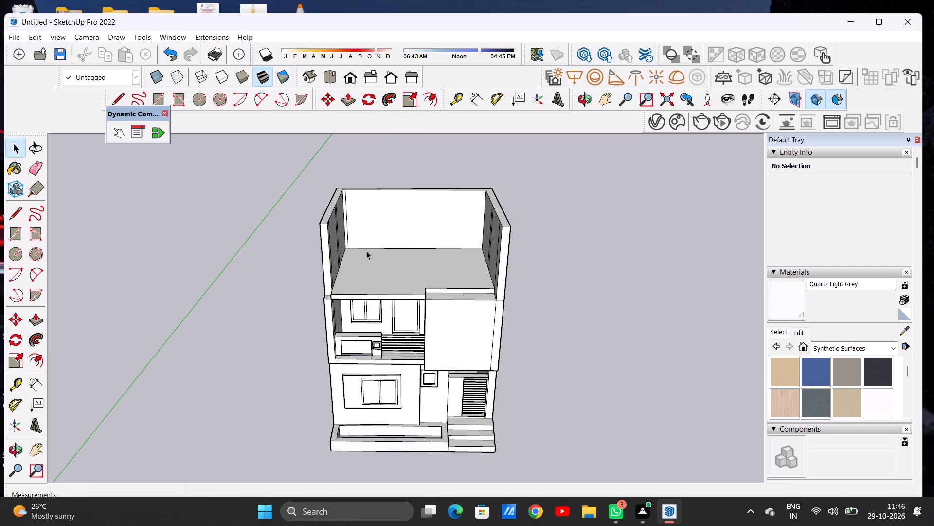
scroll(347, 287, "down", 5)
middle_click_drag(377, 324, 376, 254)
scroll(369, 299, "up", 9)
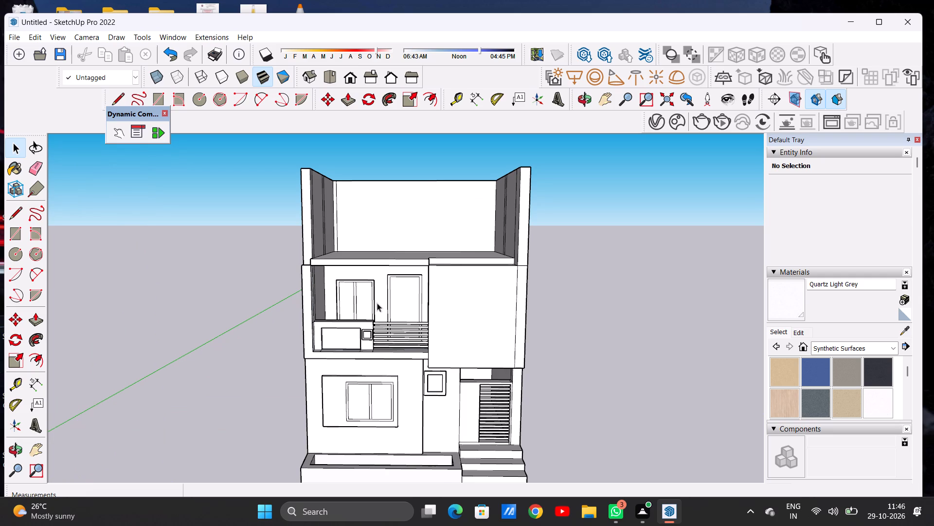
scroll(409, 274, "down", 9)
middle_click_drag(411, 248, 392, 347)
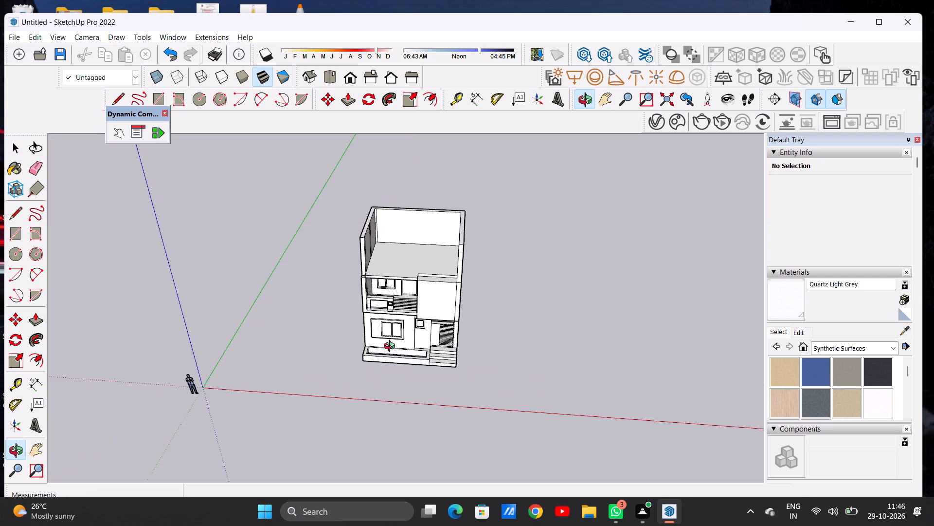
middle_click_drag(392, 347, 391, 332)
scroll(395, 243, "up", 10)
middle_click_drag(375, 252, 382, 292)
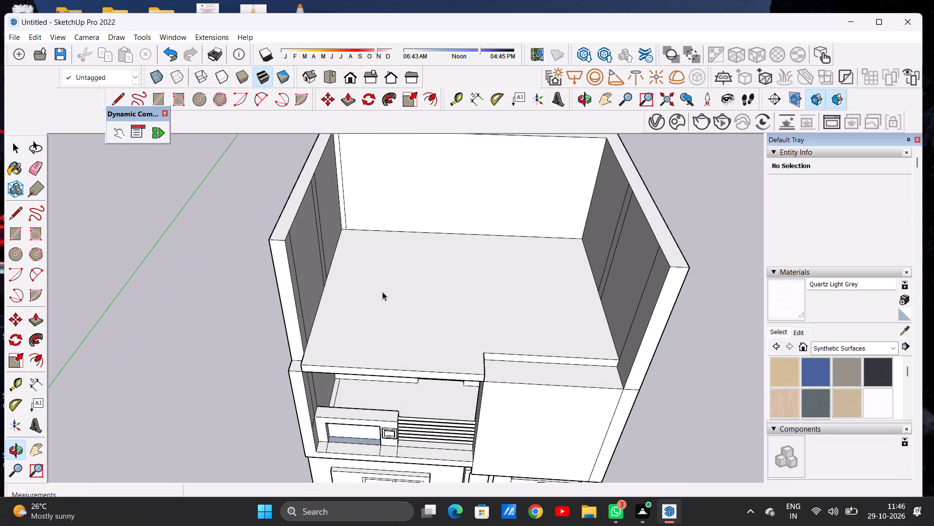
key("l")
scroll(337, 281, "up", 3)
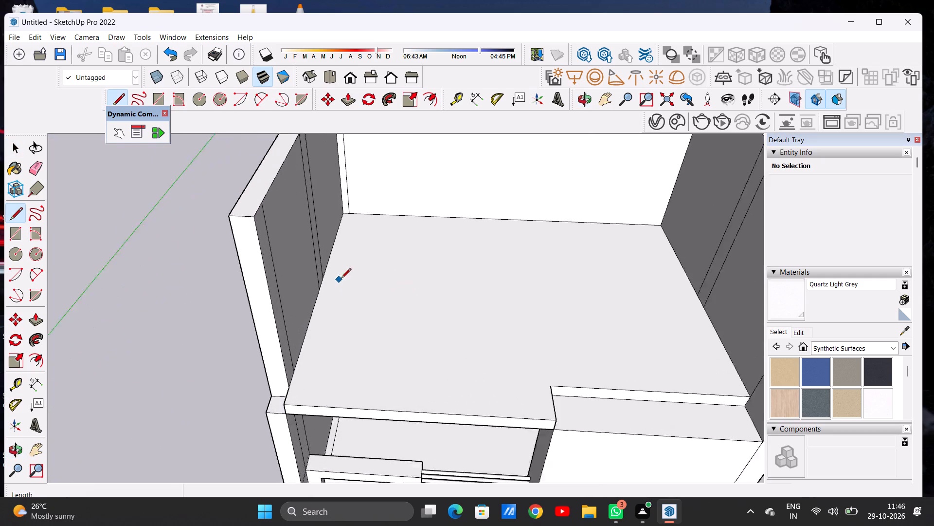
scroll(341, 279, "up", 2)
left_click(318, 277)
scroll(399, 281, "down", 3)
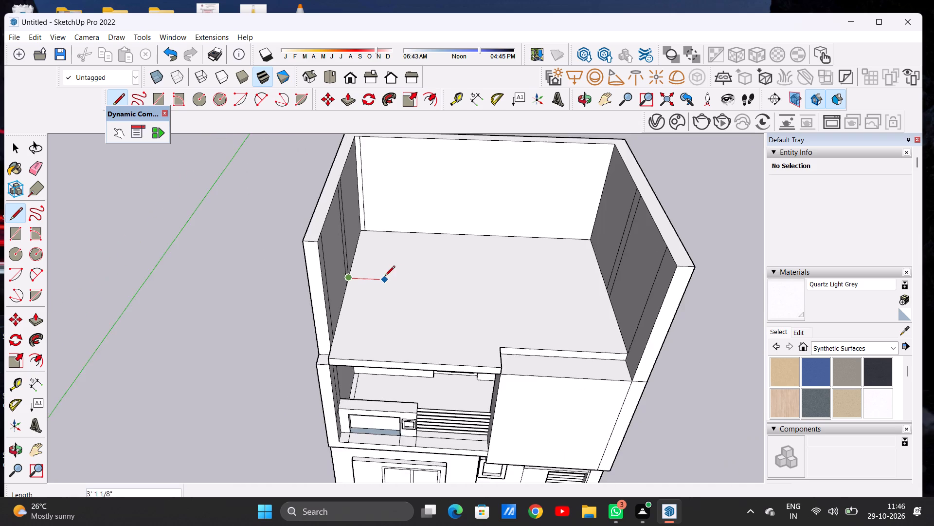
scroll(385, 277, "down", 4)
scroll(566, 277, "down", 1)
scroll(566, 277, "up", 6)
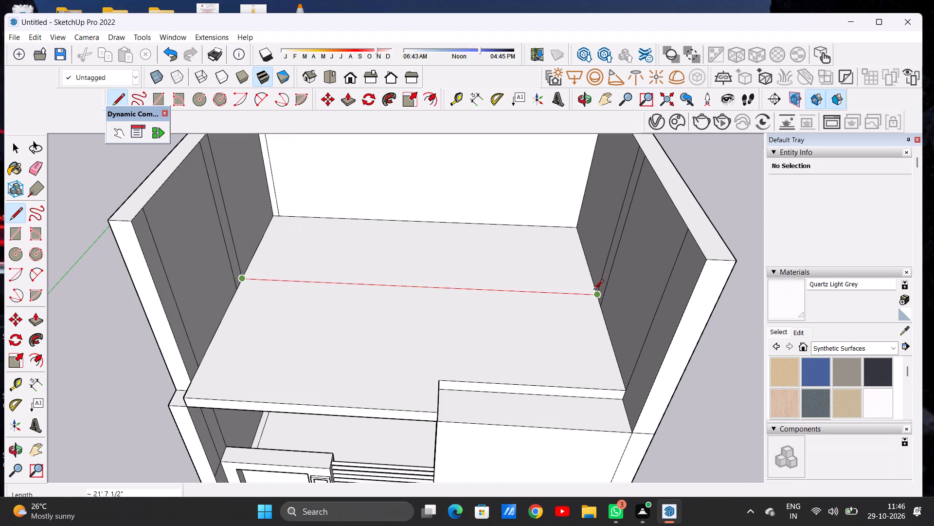
left_click(594, 293)
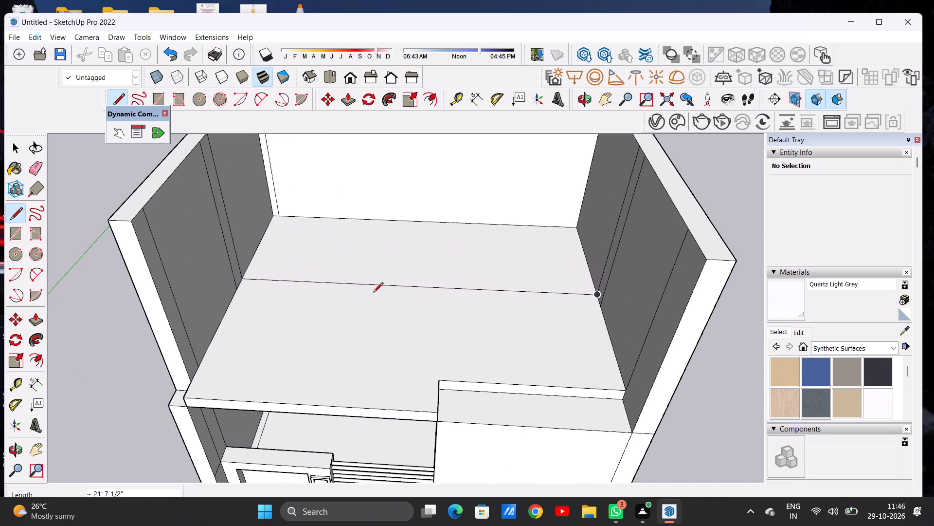
left_click(236, 289)
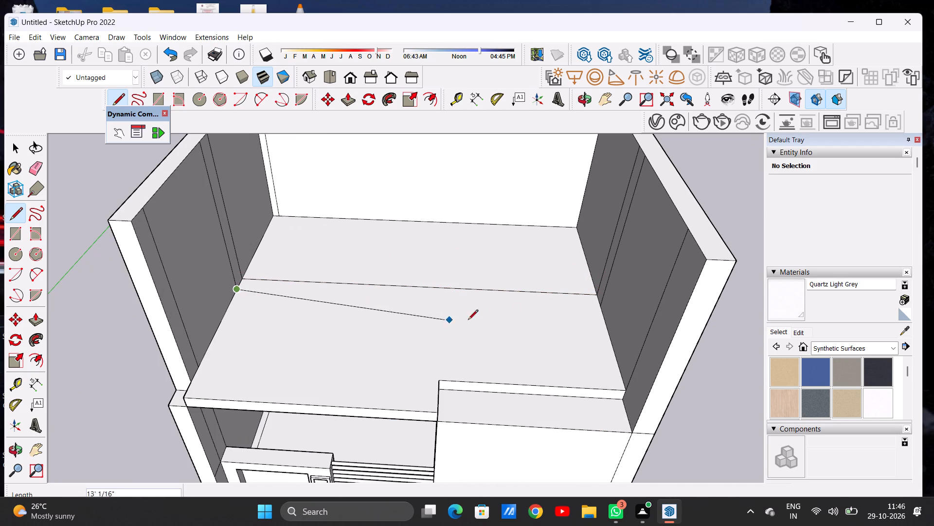
left_click(603, 303)
key("space")
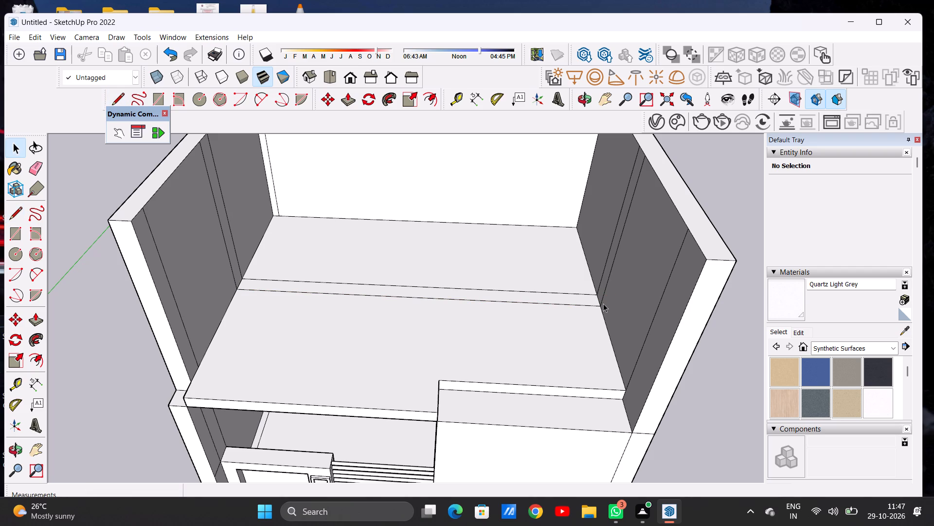
Push/Pull the narrow strip between the two parallel lines on the roof slab up to the side walls' top.
key("p")
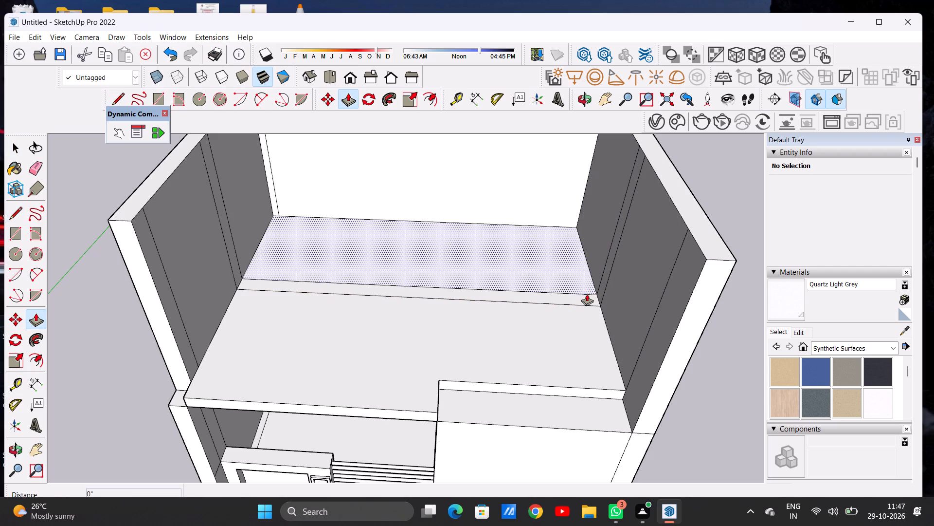
scroll(589, 294, "up", 6)
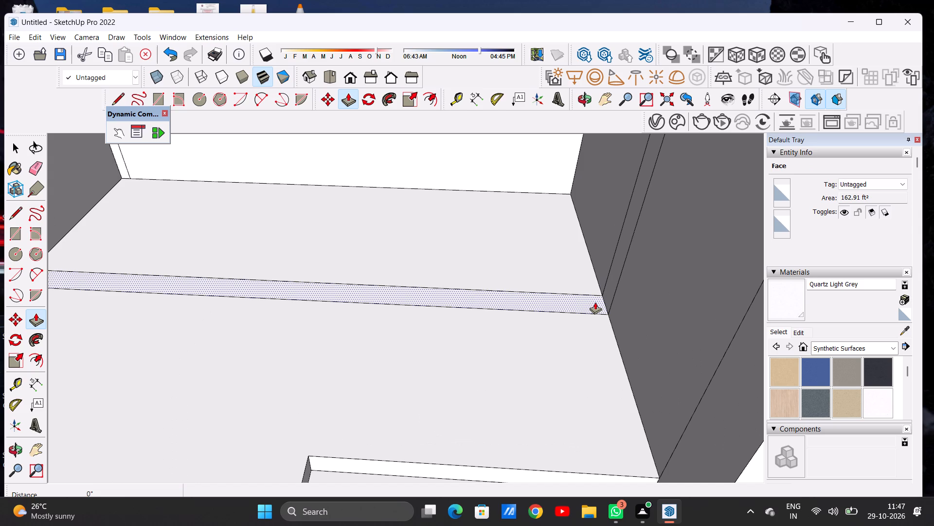
left_click(595, 302)
scroll(573, 287, "down", 10)
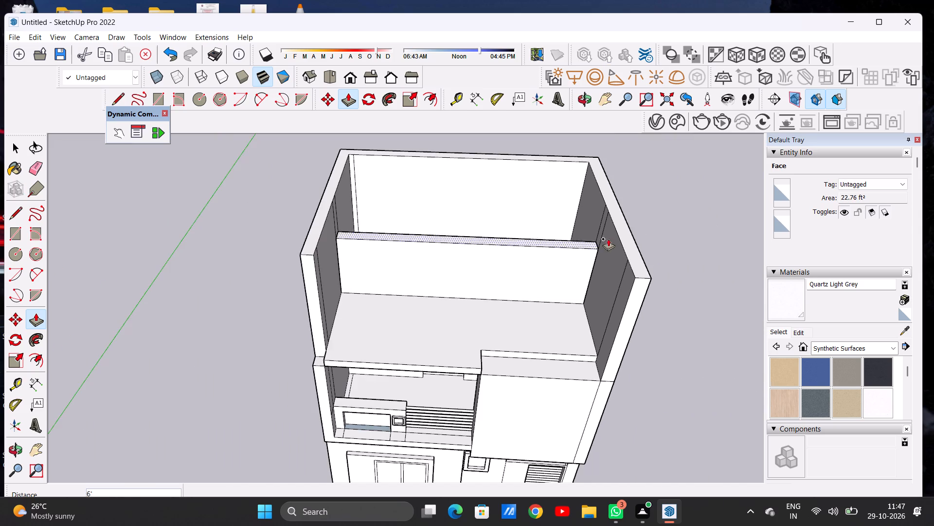
scroll(615, 214, "up", 7)
left_click(604, 212)
key("space")
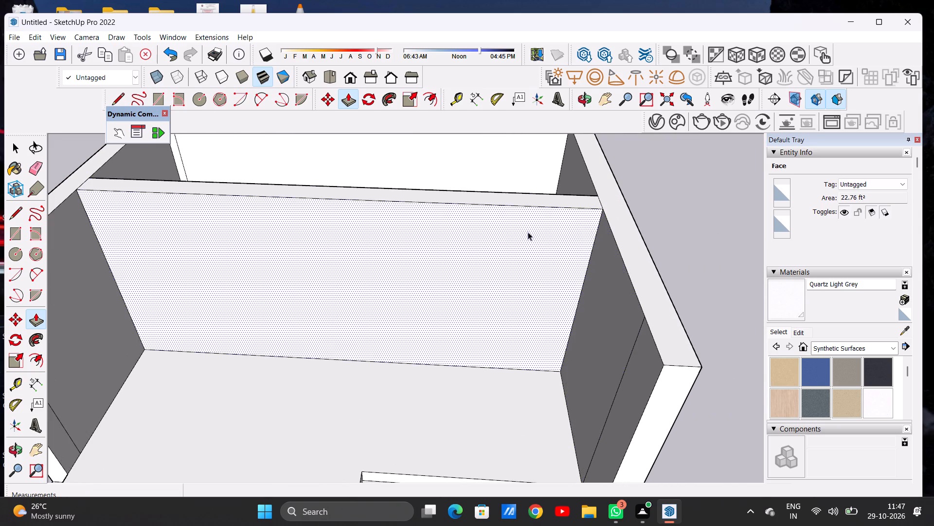
Draw a window rectangle about 4' 2 11/16" wide and 5' 11 15/16" high near the left end of the new cross wall.
scroll(413, 300, "down", 11)
middle_click_drag(433, 306, 434, 224)
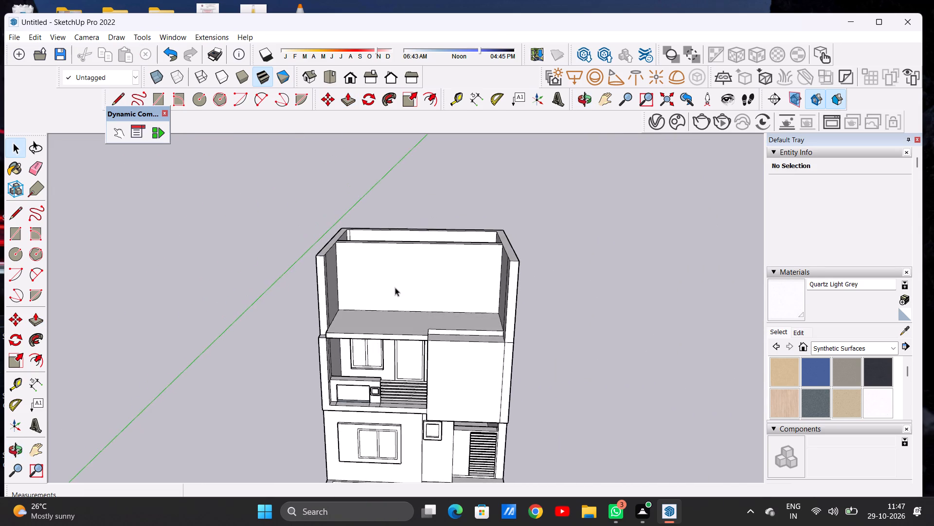
scroll(384, 297, "up", 6)
scroll(342, 300, "down", 5)
middle_click_drag(351, 305, 368, 277)
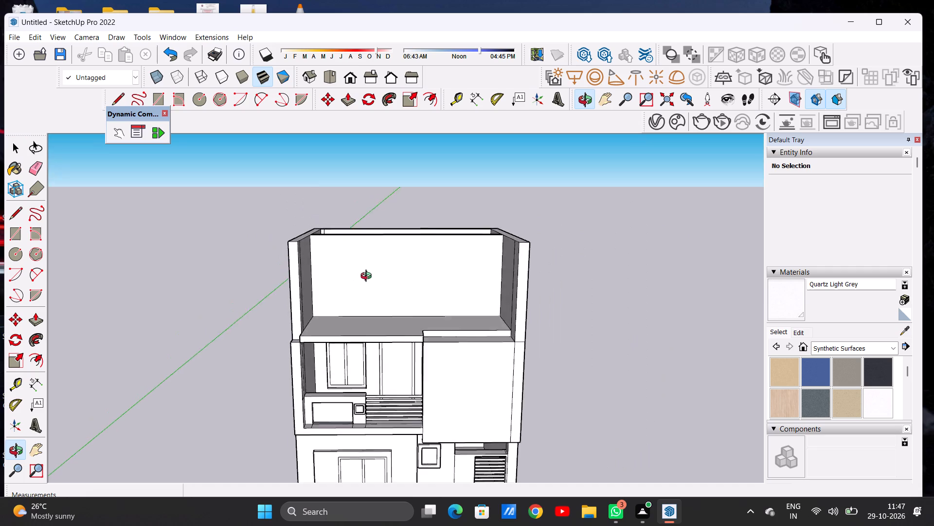
middle_click_drag(368, 277, 355, 250)
scroll(377, 258, "up", 4)
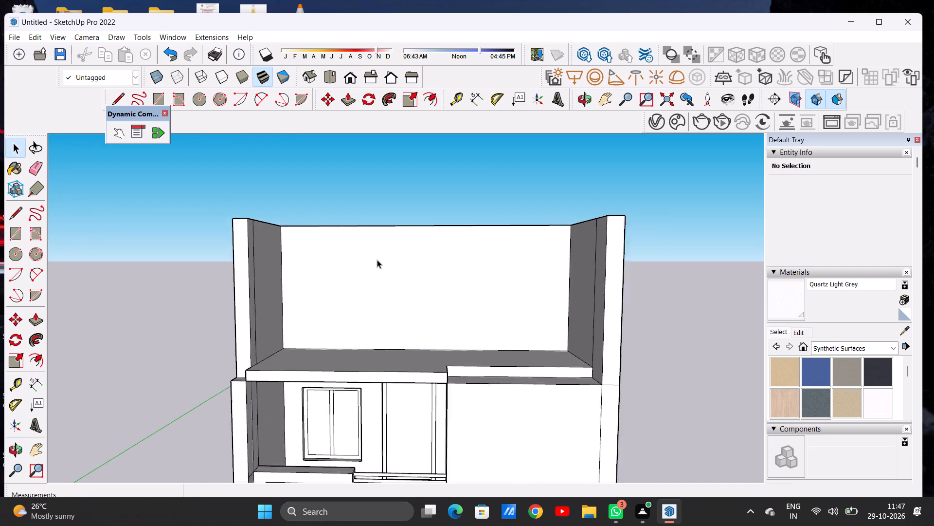
scroll(377, 260, "up", 1)
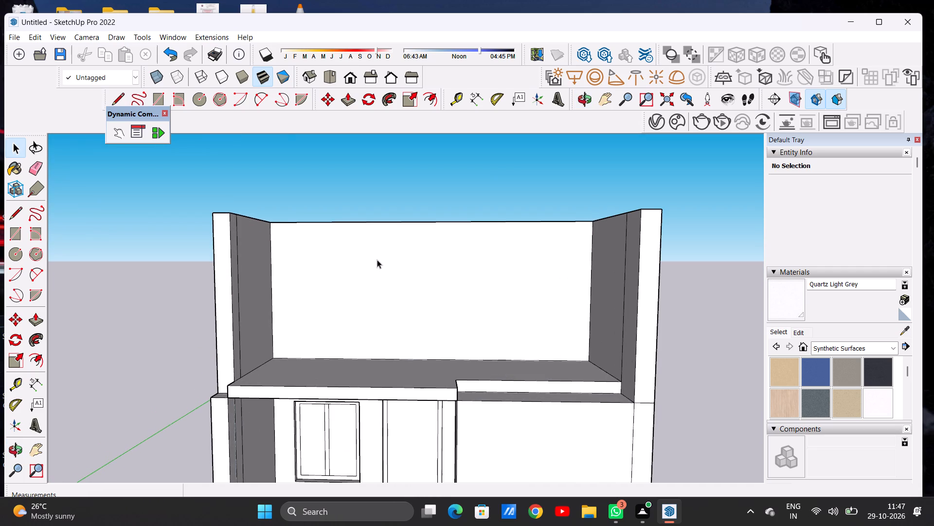
key("r")
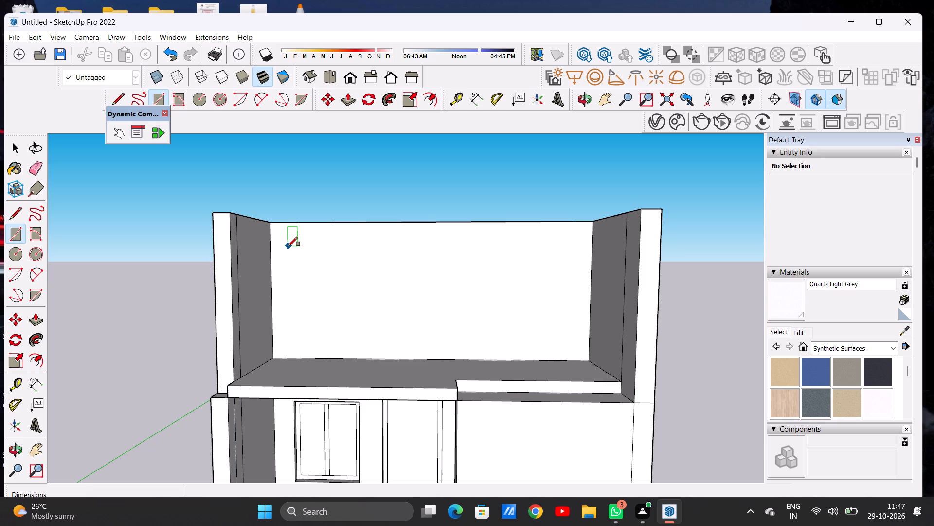
left_click(286, 247)
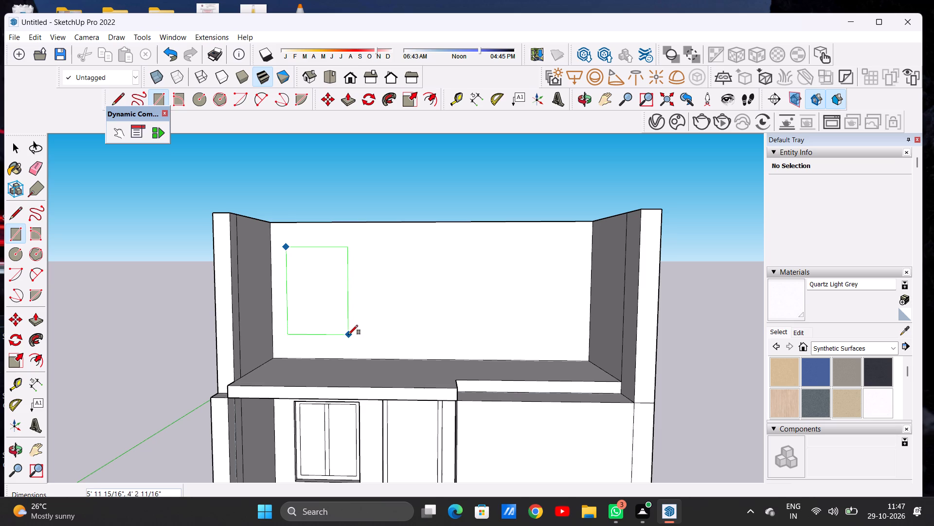
left_click(348, 335)
key("space")
Push/Pull the top face of the projecting front block up 10', level with the side wall's top.
scroll(379, 352, "down", 3)
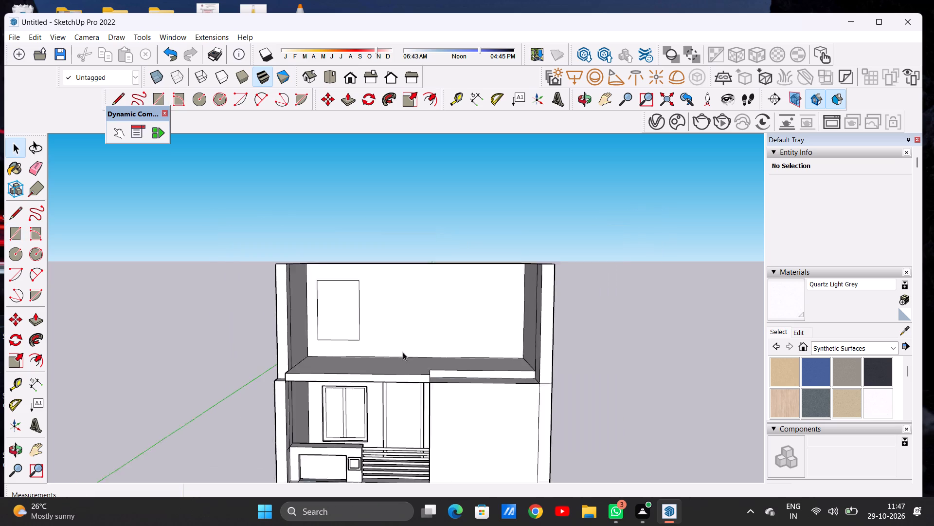
scroll(403, 352, "down", 2)
middle_click_drag(451, 362, 445, 402)
scroll(445, 402, "down", 1)
key("p")
scroll(494, 387, "up", 2)
scroll(494, 387, "down", 1)
scroll(494, 387, "up", 2)
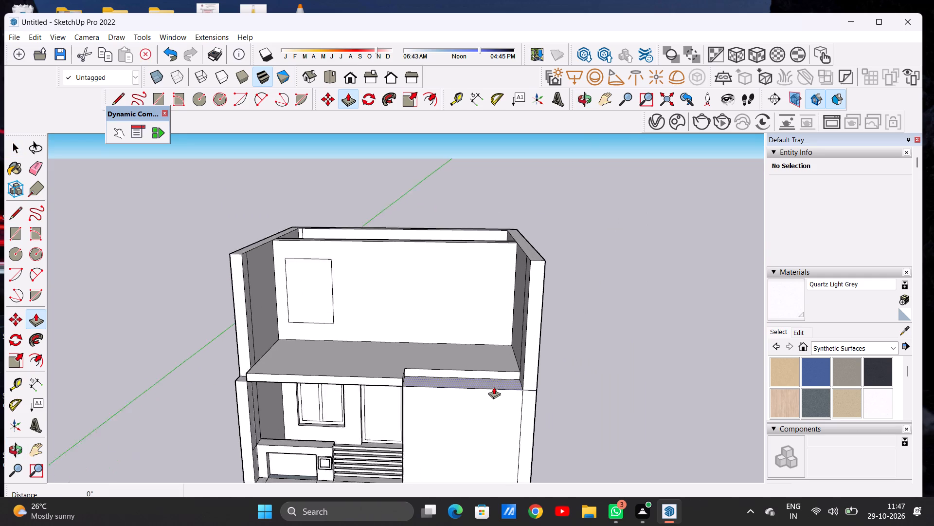
scroll(494, 387, "up", 11)
left_click(525, 383)
scroll(530, 363, "down", 4)
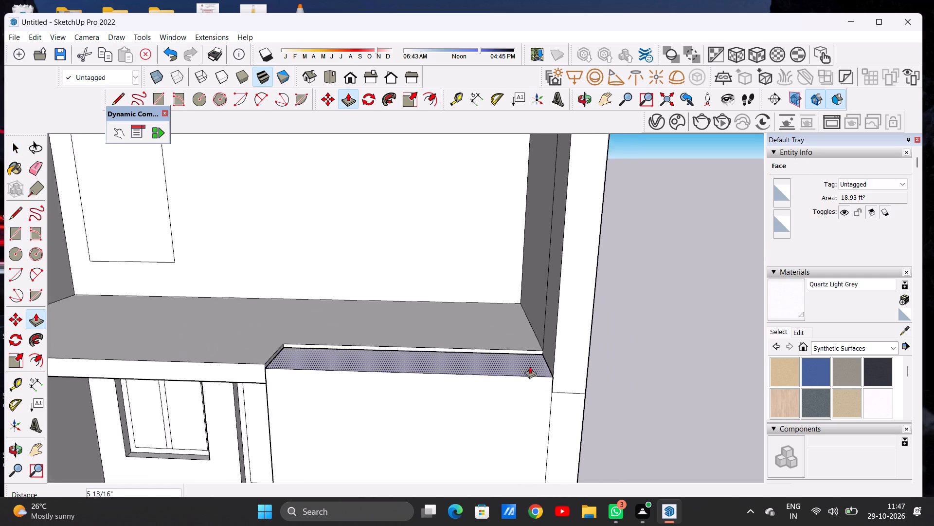
scroll(530, 366, "down", 11)
scroll(544, 266, "up", 6)
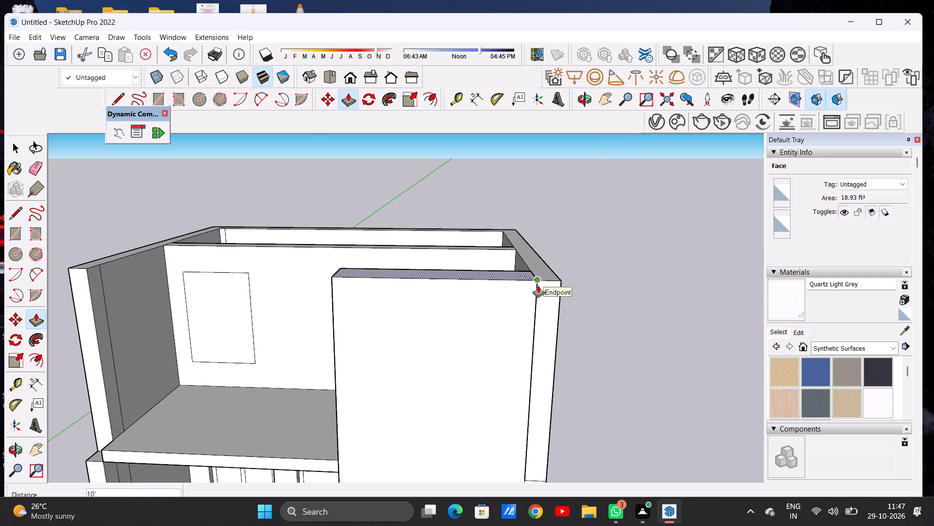
left_click(536, 278)
key("space")
Draw a door rectangle about 4' 9/16" wide and 7' 10 3/8" high on the cross wall, standing on the slab beside the window outline.
scroll(569, 324, "down", 17)
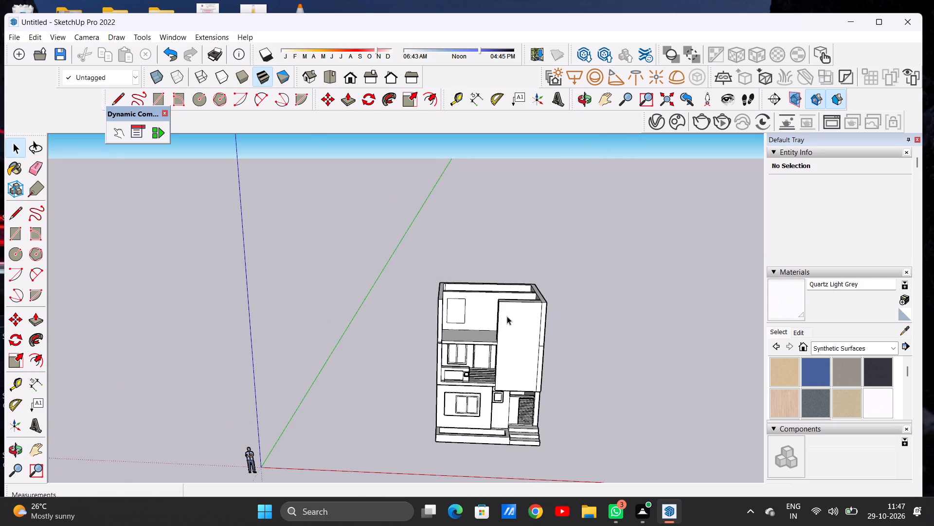
middle_click_drag(505, 326, 500, 287)
scroll(487, 309, "up", 3)
scroll(487, 310, "down", 1)
scroll(487, 310, "up", 8)
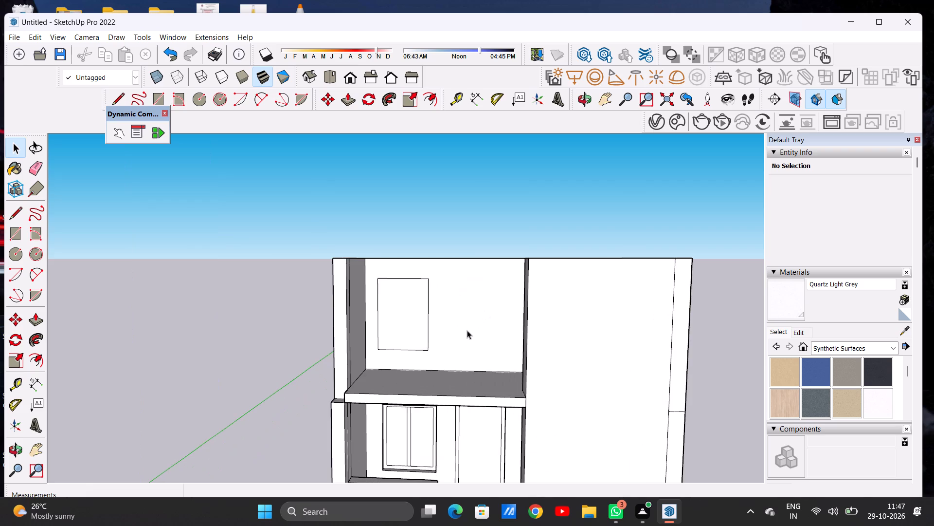
middle_click_drag(468, 325, 471, 313)
scroll(471, 313, "up", 1)
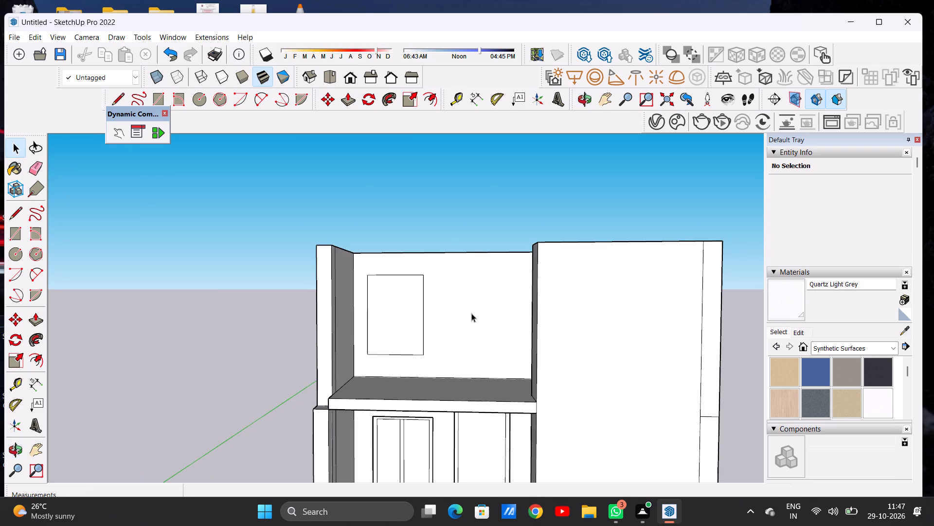
key("r")
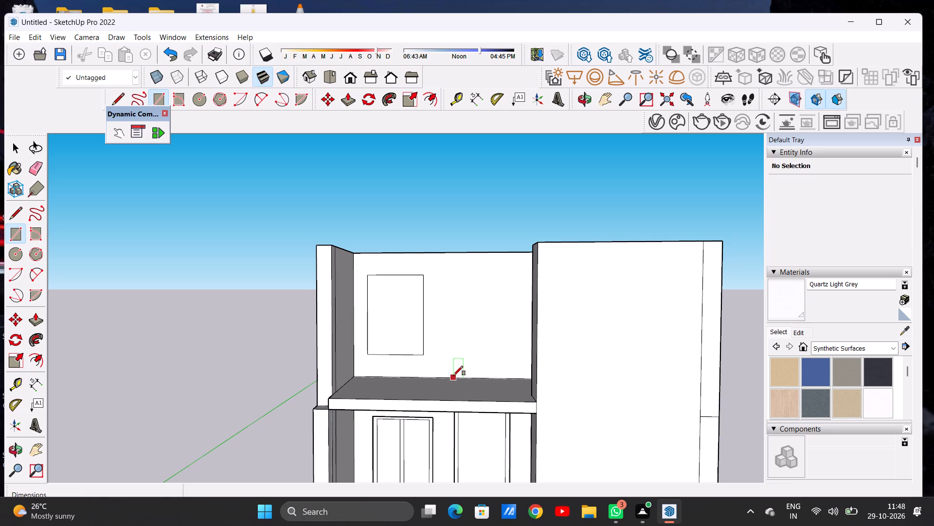
left_click(453, 376)
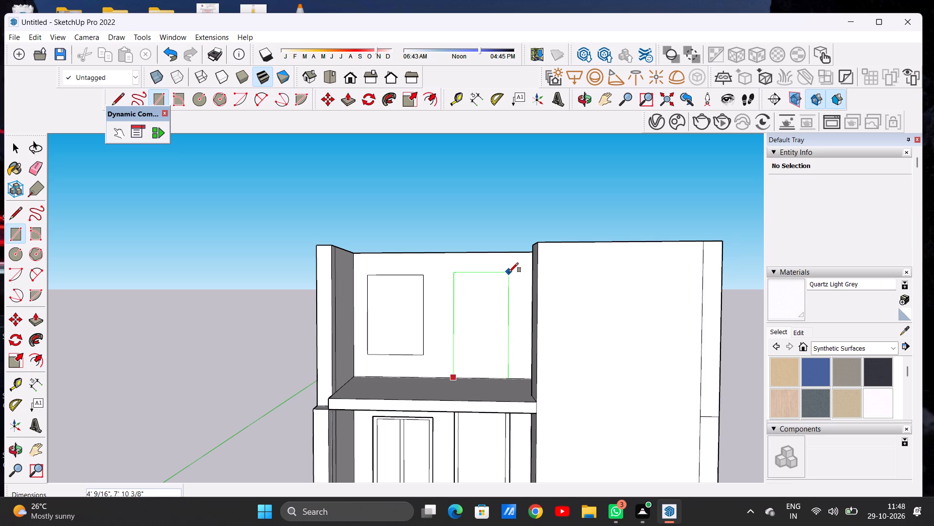
left_click(509, 272)
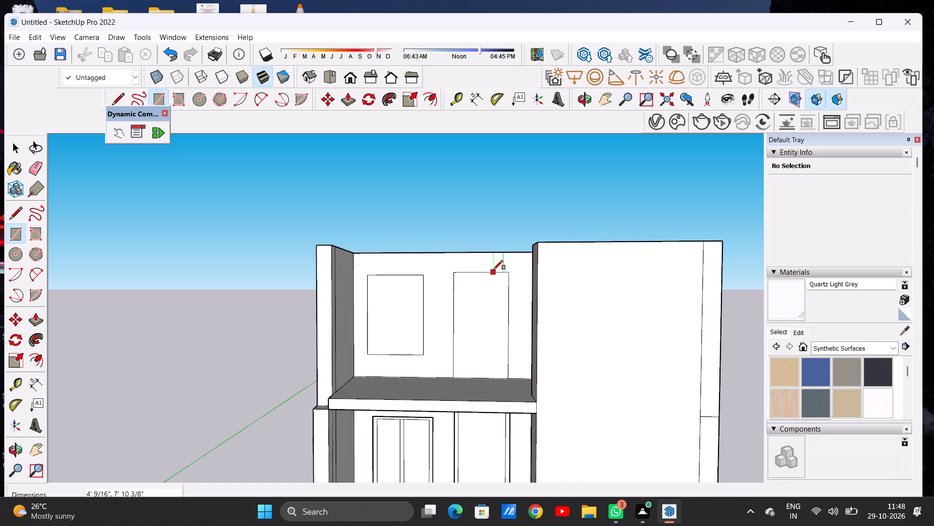
key("space")
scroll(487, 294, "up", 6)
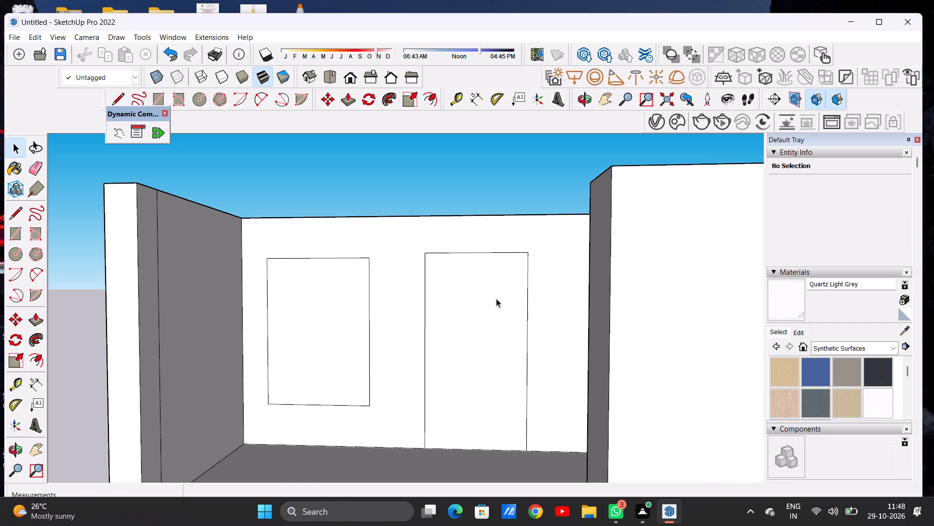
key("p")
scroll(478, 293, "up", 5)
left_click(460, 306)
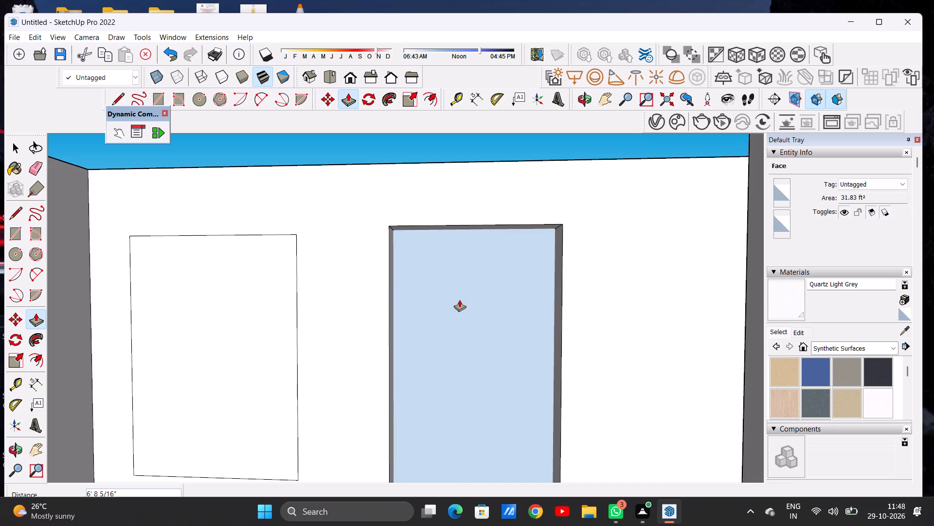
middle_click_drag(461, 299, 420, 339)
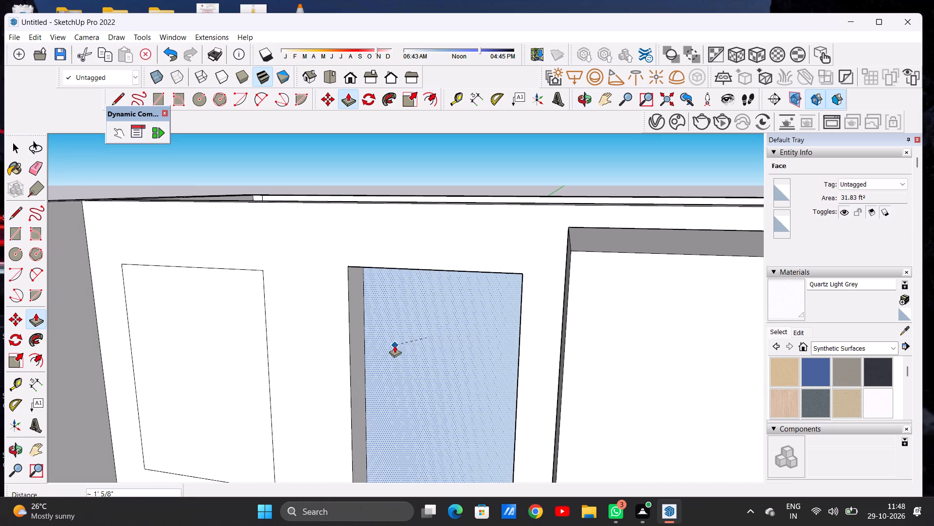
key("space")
Push/Pull the door rectangle on the cross wall inward about 5 7/16" as a recess.
key("p")
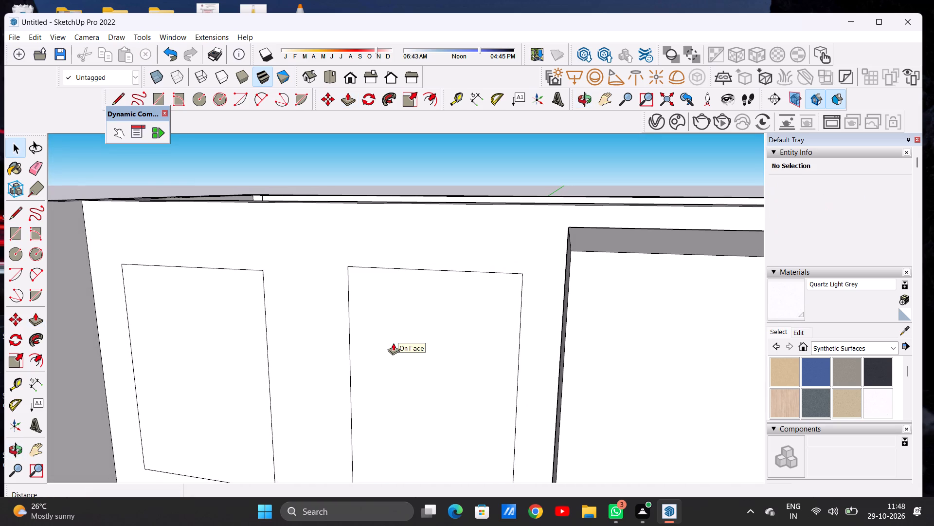
left_click(366, 324)
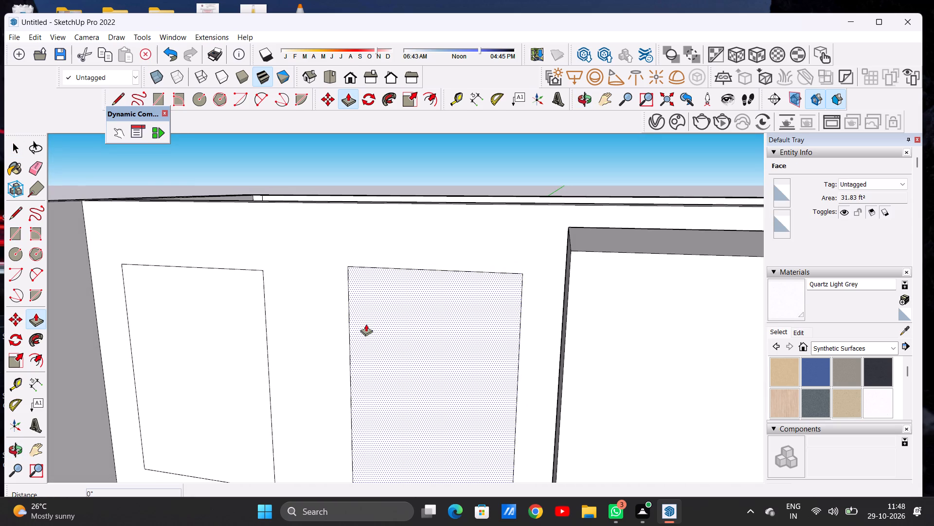
left_click(371, 318)
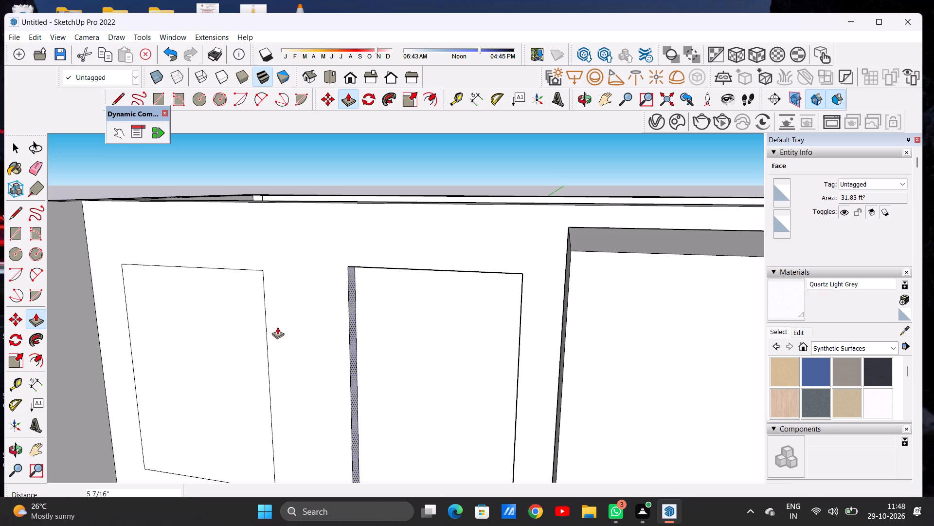
Push/Pull the window rectangle on the cross wall inward about 4 1/8" as a recess.
left_click(238, 343)
left_click(243, 336)
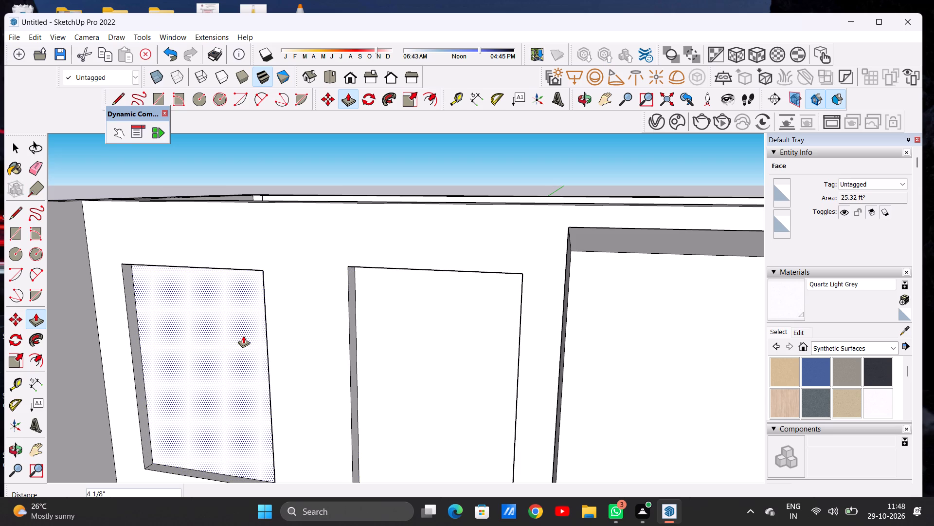
key("space")
scroll(261, 337, "down", 7)
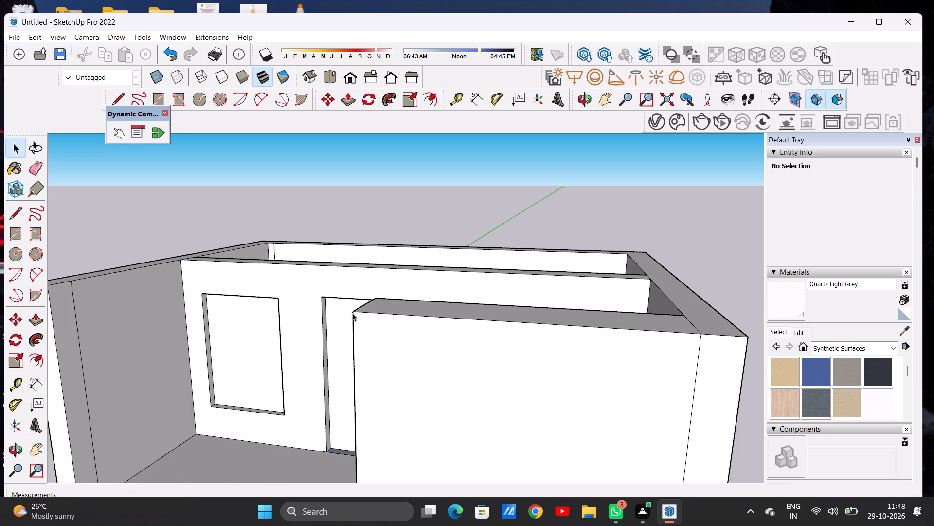
scroll(352, 313, "down", 6)
middle_click_drag(232, 357, 303, 309)
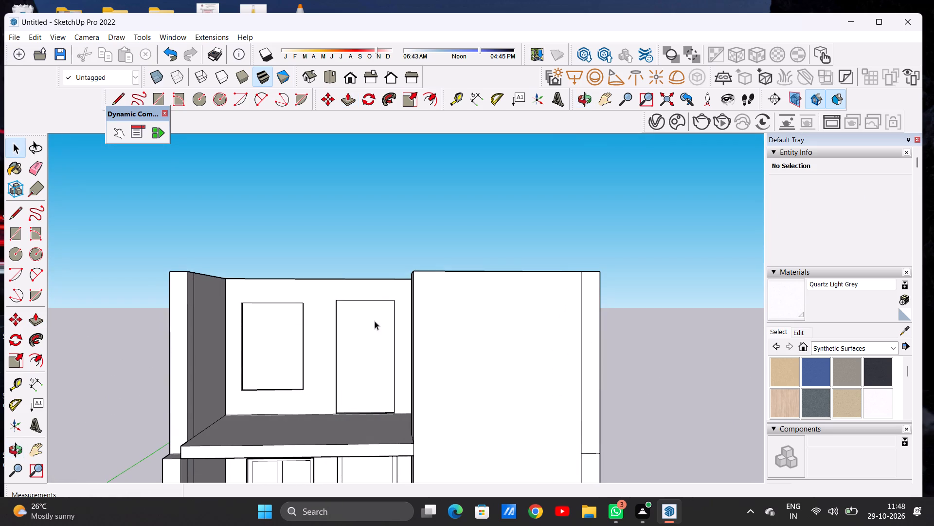
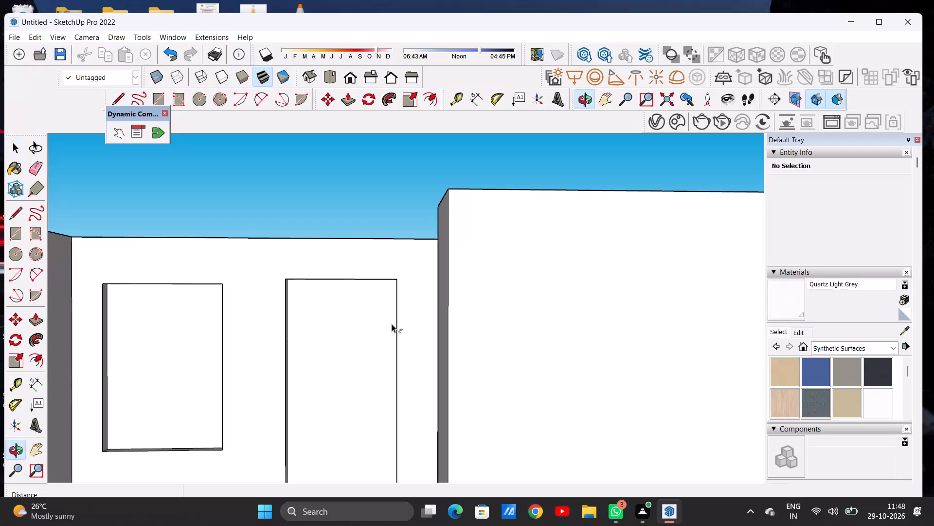
Offset the door recess outline on the upper cross wall inward about 3 5/16".
left_click(313, 288)
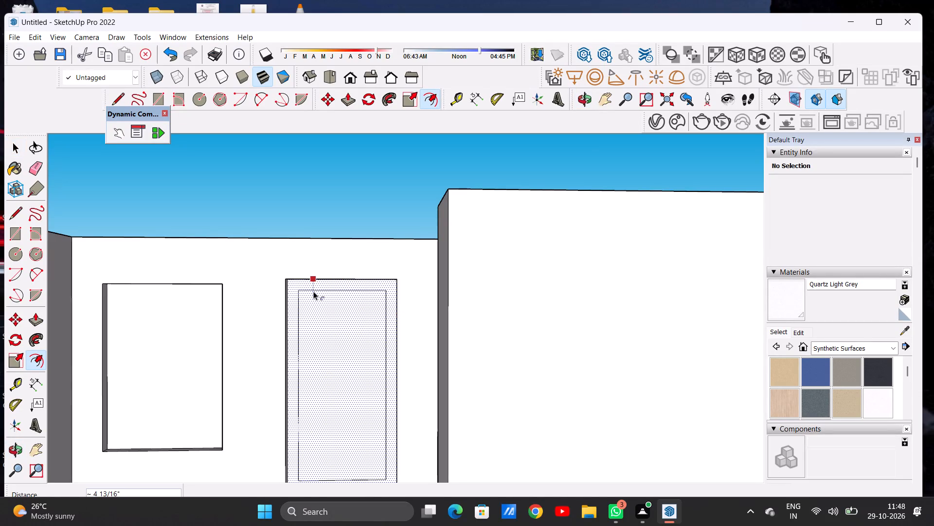
left_click(313, 287)
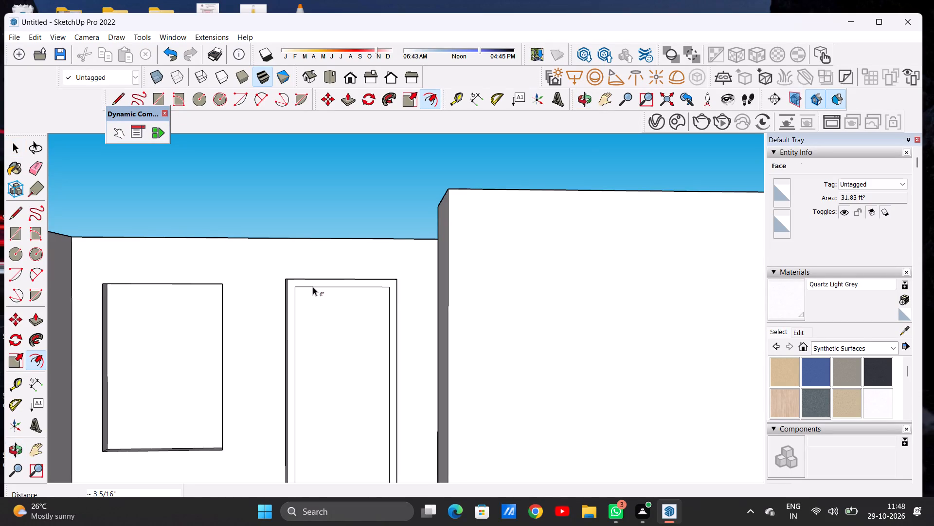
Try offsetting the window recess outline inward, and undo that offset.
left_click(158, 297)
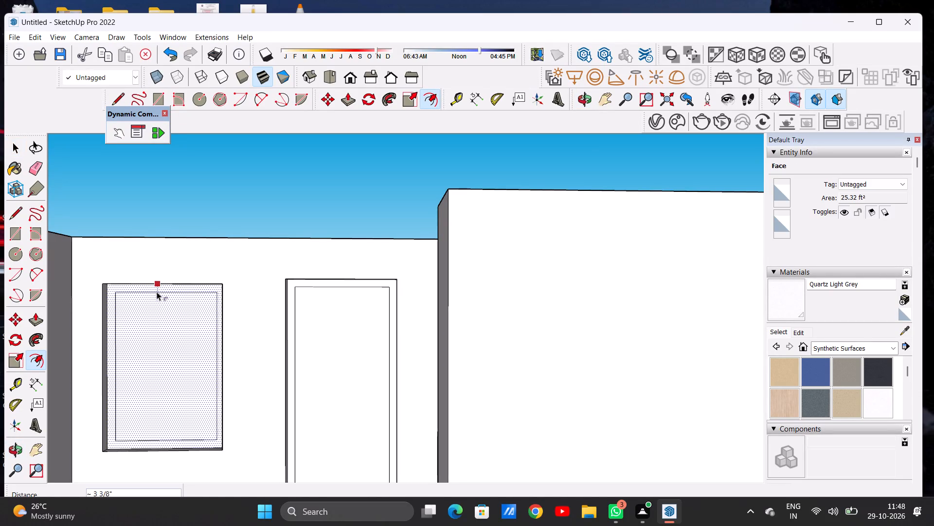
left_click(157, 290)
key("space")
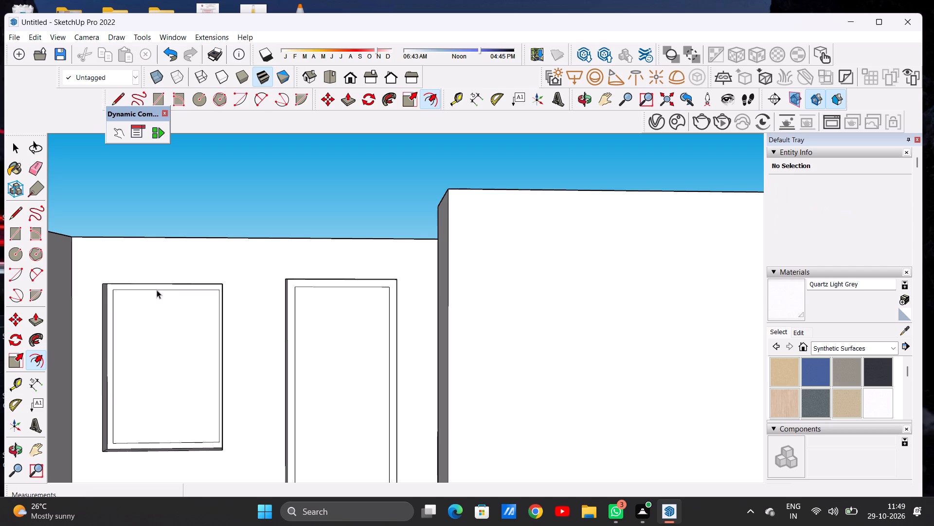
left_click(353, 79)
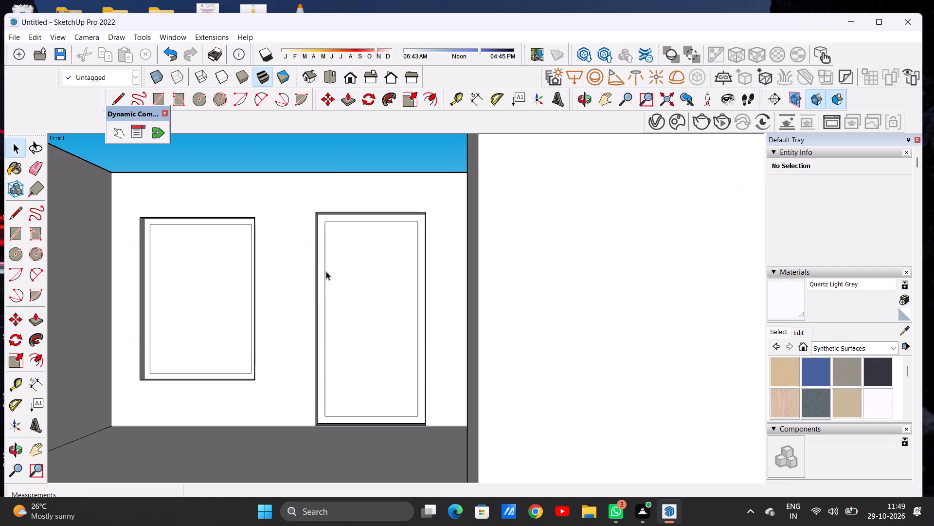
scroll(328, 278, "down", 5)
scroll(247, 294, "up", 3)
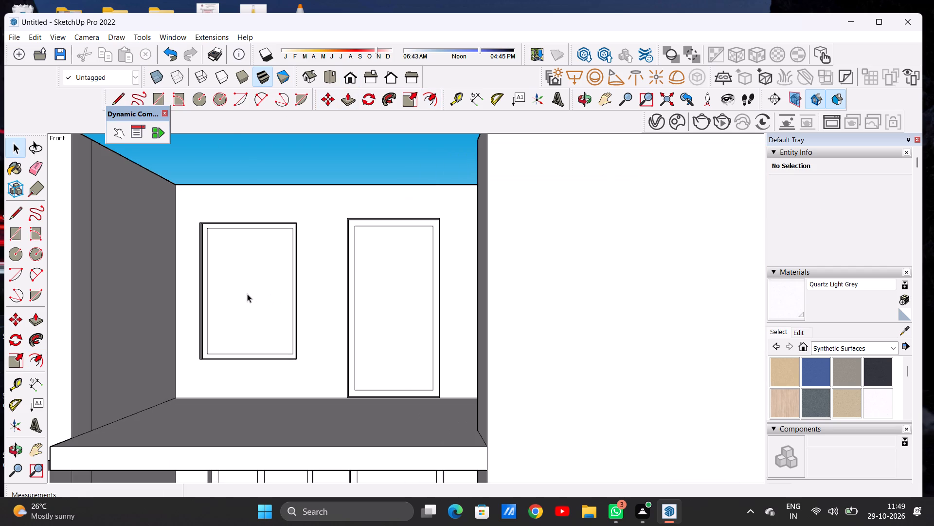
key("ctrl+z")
Offset the window recess outline on the upper cross wall inward about 3 5/16" as a frame.
left_click(429, 94)
left_click(234, 231)
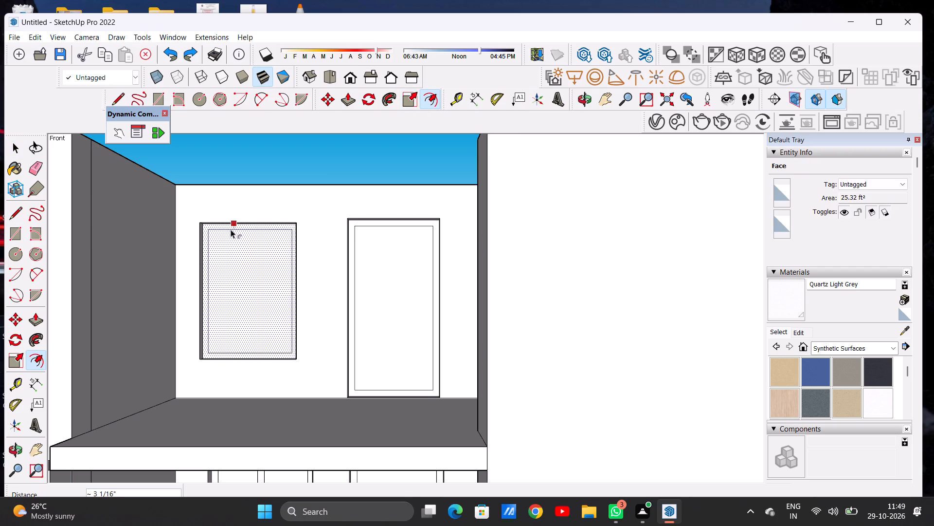
left_click(231, 230)
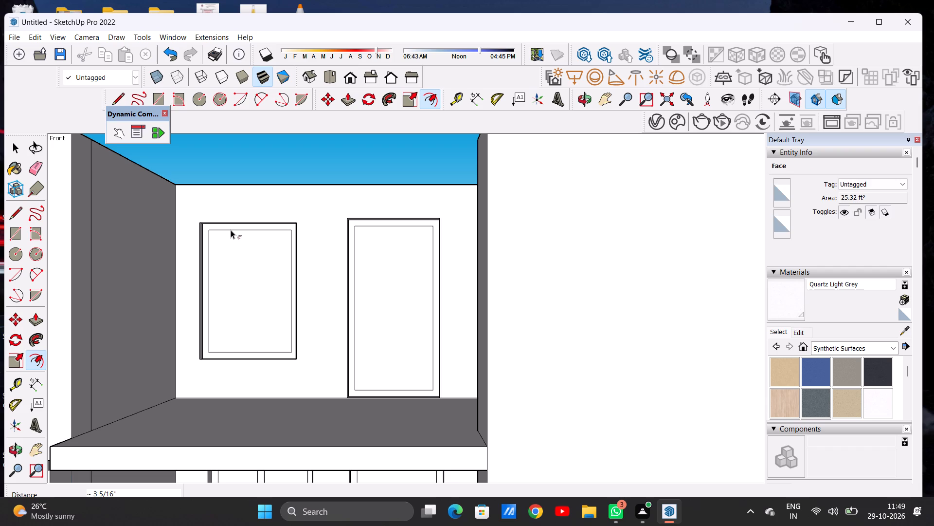
key("space")
Draw two close parallel vertical lines about 5' 5 5/16" long across the middle of the window's inner outline as a mullion.
type("L")
scroll(231, 230, "up", 4)
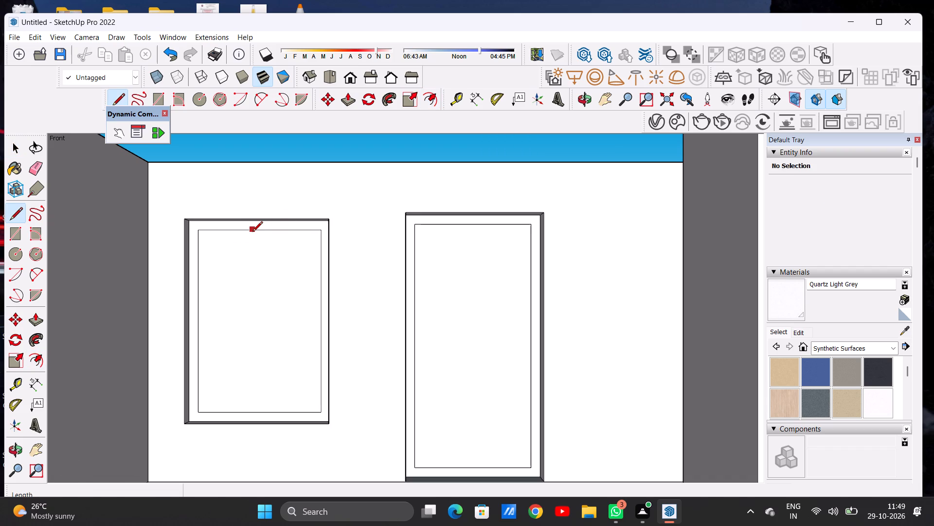
left_click(252, 232)
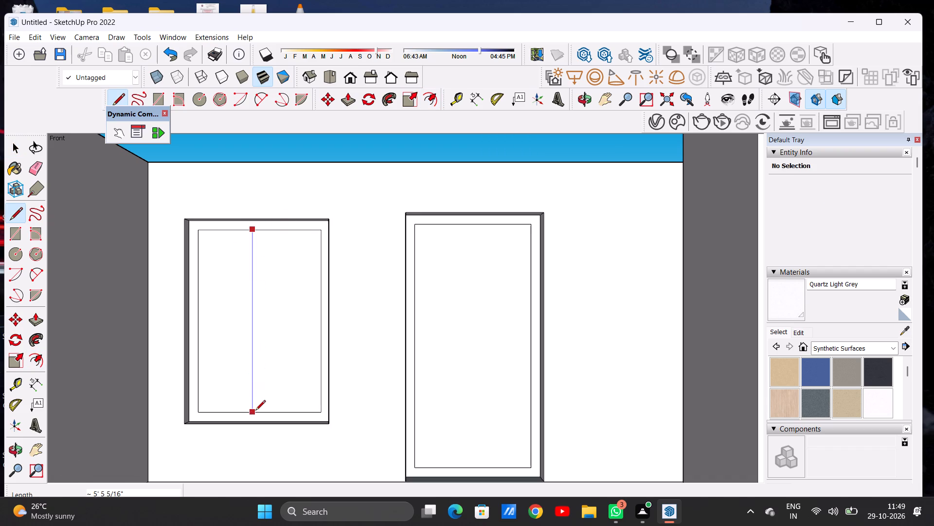
left_click(255, 410)
left_click(260, 228)
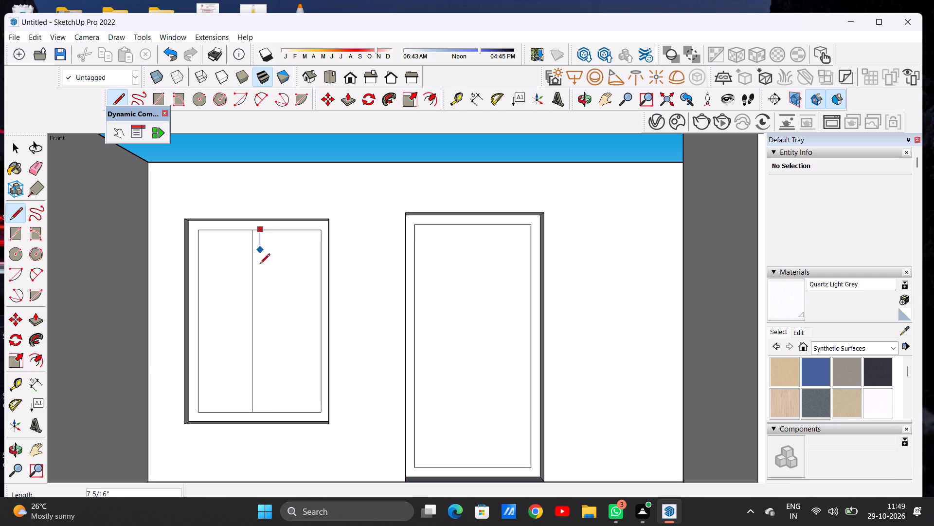
left_click(265, 407)
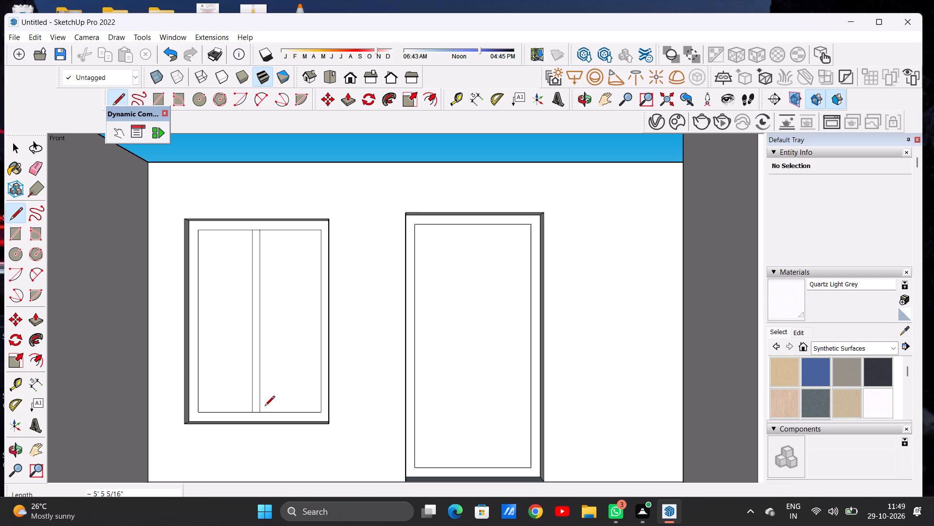
key("space")
Push/Pull the front end face of the raised side wall forward 1' 3/16" to the slab's front corner.
scroll(272, 381, "down", 6)
scroll(383, 345, "down", 2)
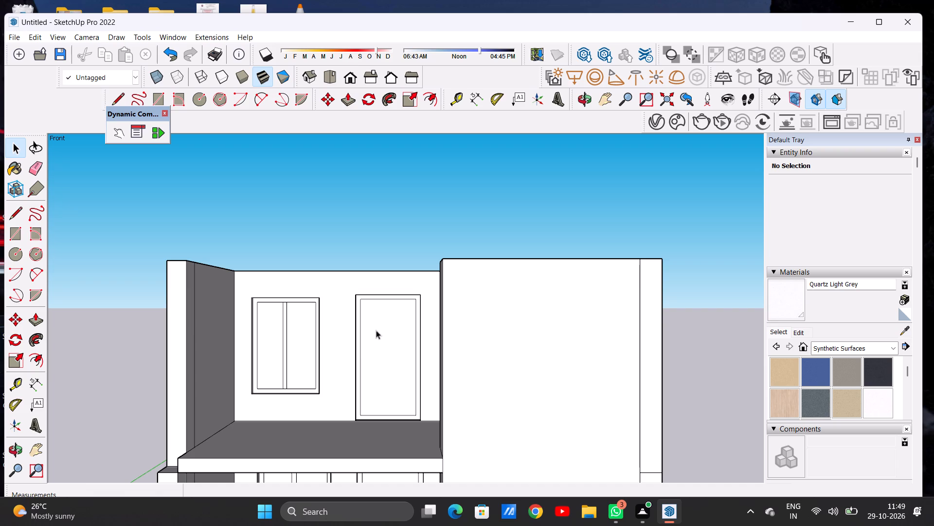
scroll(333, 363, "down", 11)
scroll(311, 348, "up", 8)
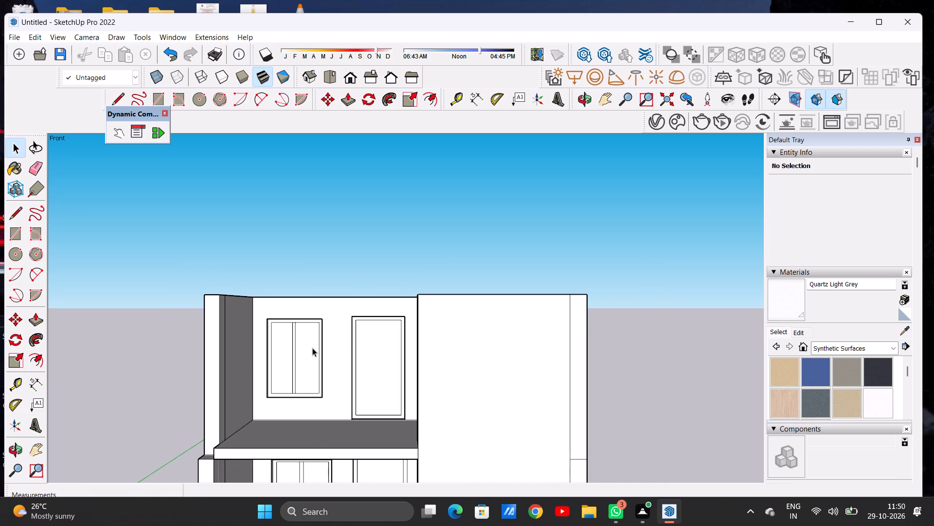
scroll(360, 334, "down", 8)
middle_click_drag(354, 337, 333, 408)
scroll(317, 366, "up", 6)
scroll(317, 366, "down", 1)
scroll(317, 366, "up", 2)
middle_click_drag(312, 362, 304, 416)
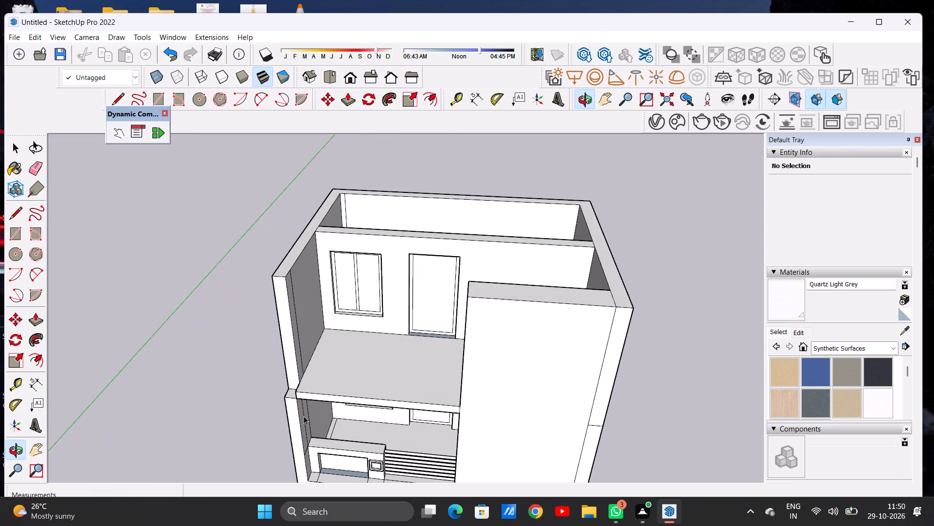
scroll(305, 401, "up", 14)
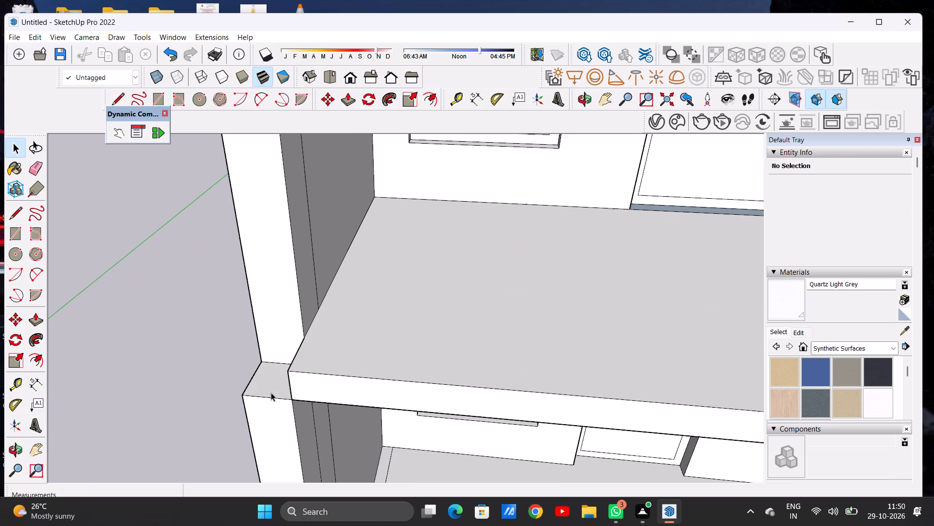
key("p")
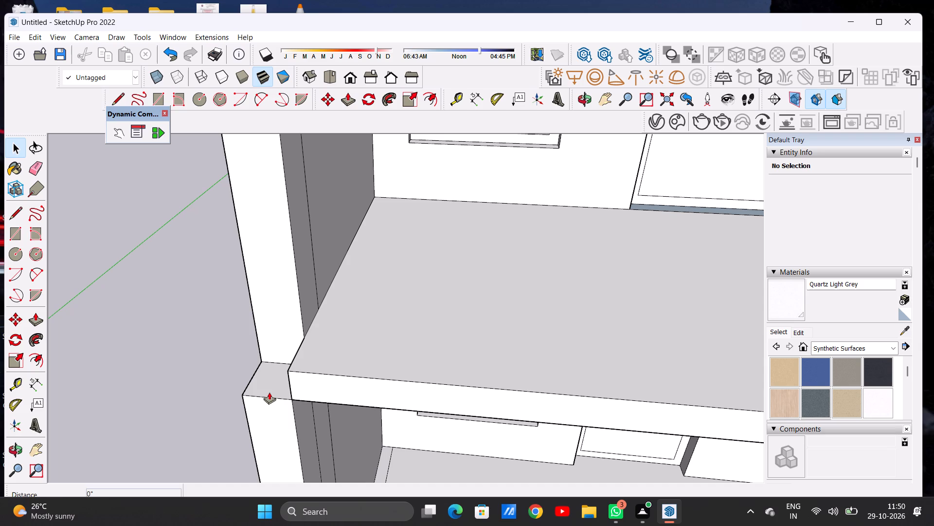
left_click(278, 342)
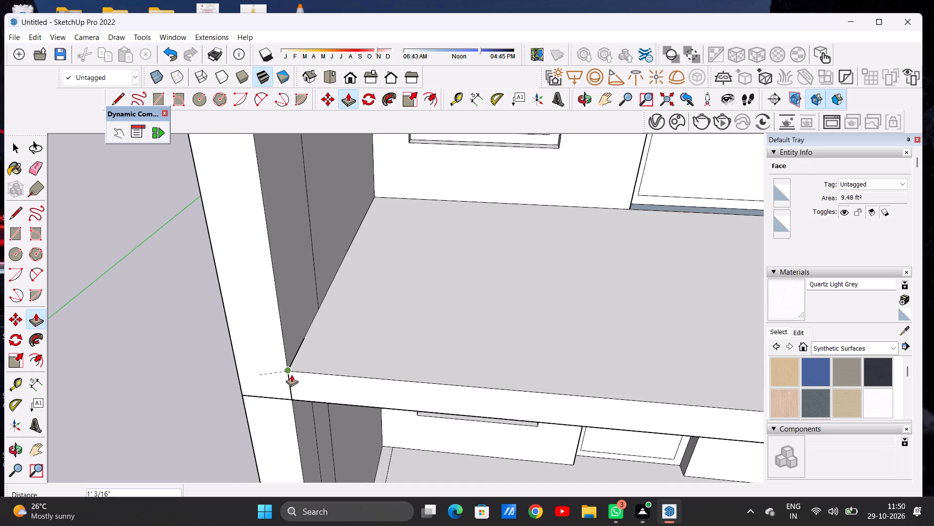
left_click(291, 373)
key("space")
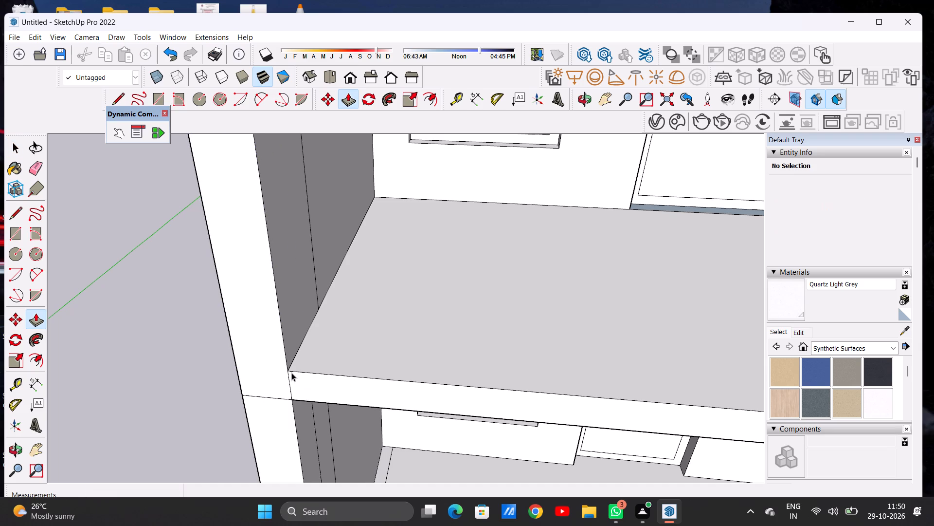
Examine the house from the front, the side and above, checking the raised storey against the floors below.
scroll(326, 349, "down", 12)
middle_click_drag(390, 345, 446, 336)
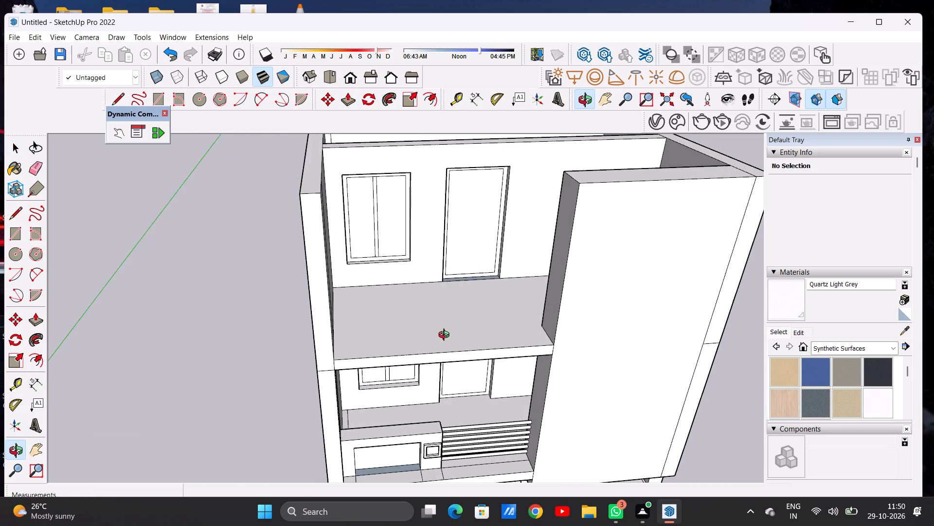
middle_click_drag(446, 336, 417, 344)
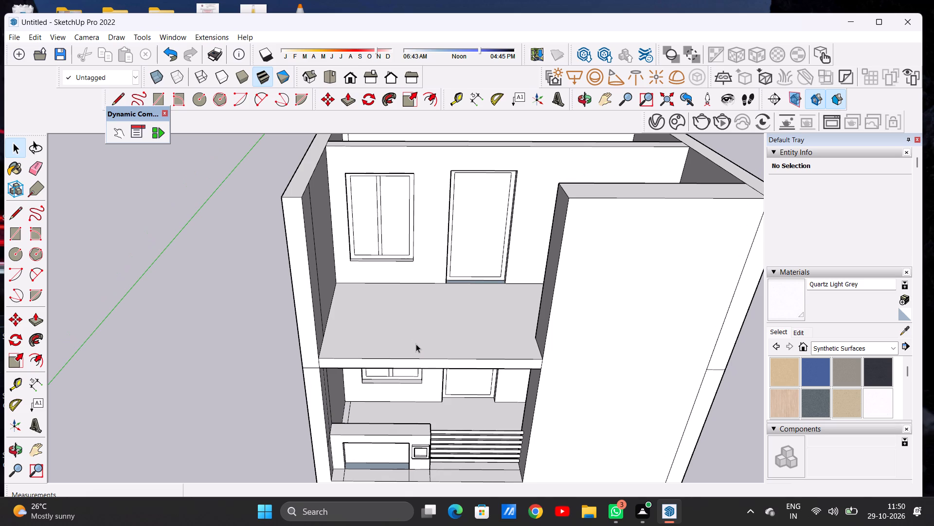
scroll(375, 331, "down", 6)
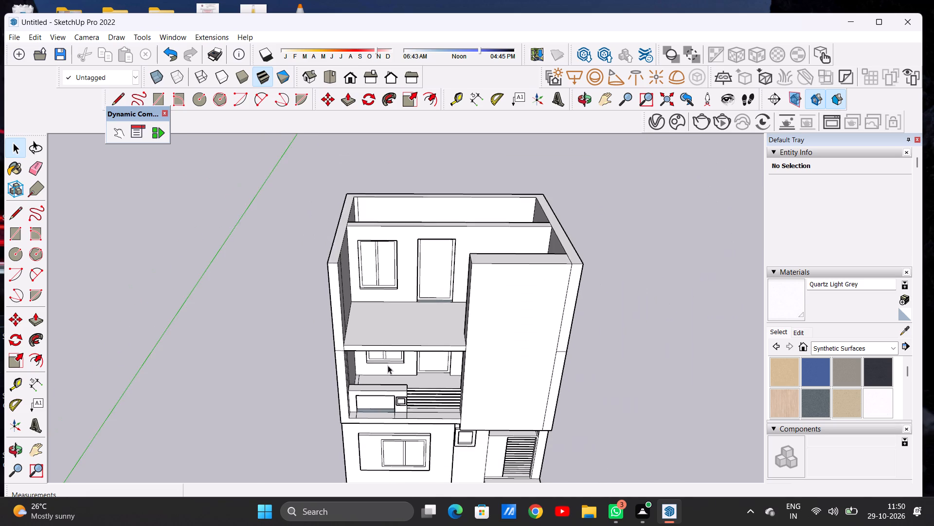
scroll(389, 375, "up", 7)
middle_click_drag(392, 389, 353, 279)
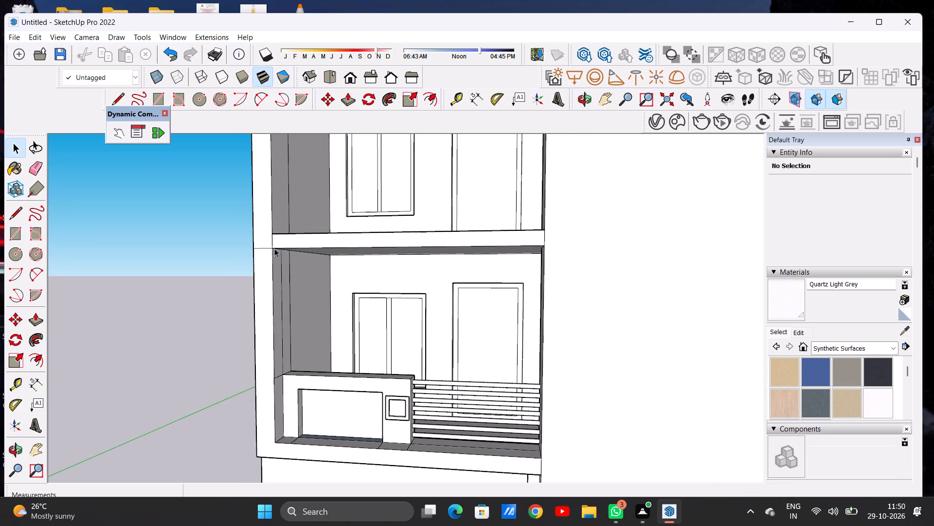
middle_click_drag(326, 257, 341, 353)
scroll(459, 342, "down", 8)
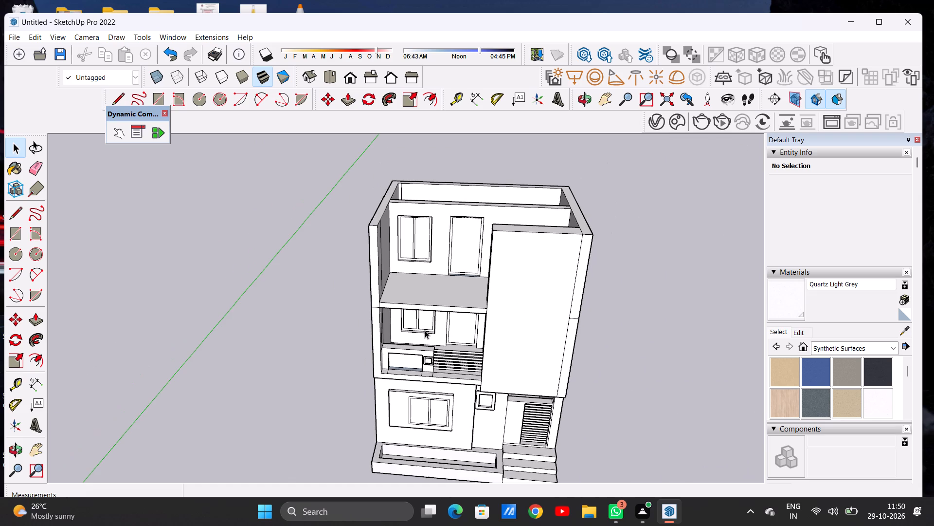
middle_click_drag(425, 354, 390, 229)
middle_click_drag(461, 385, 287, 313)
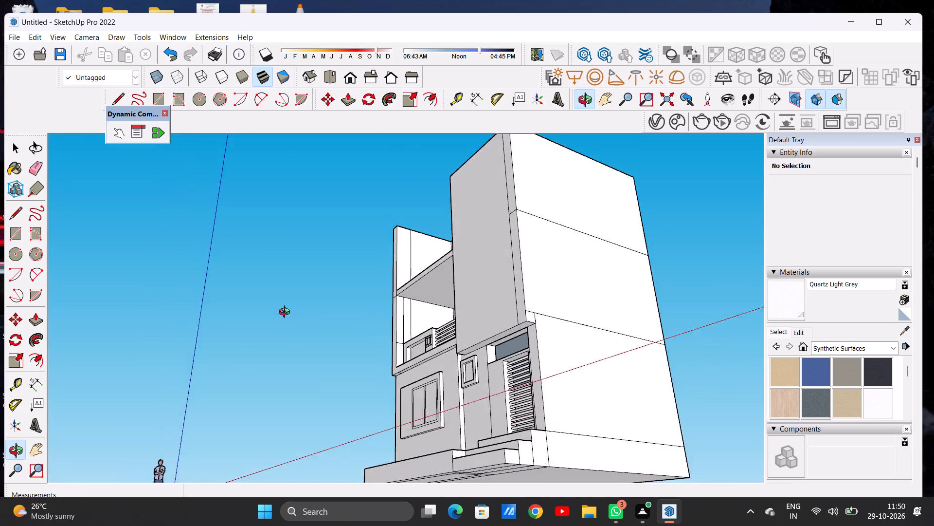
middle_click_drag(287, 313, 274, 365)
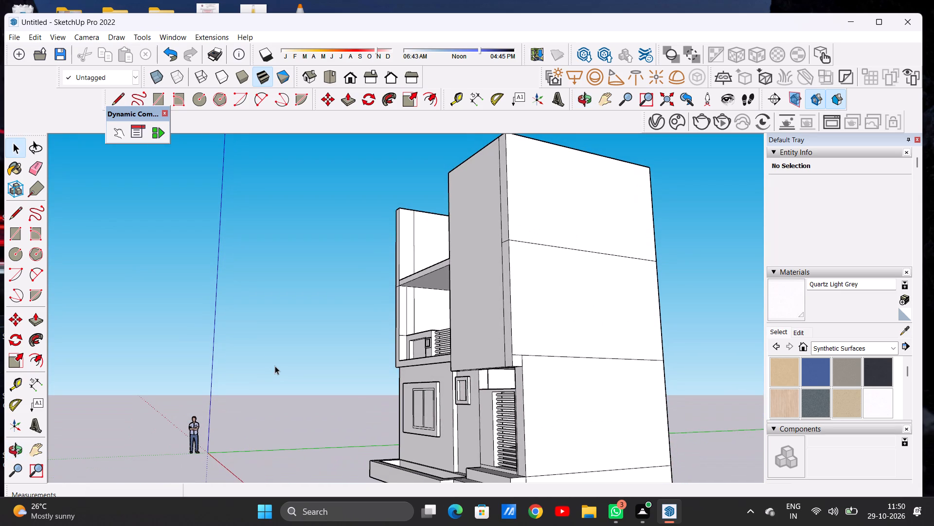
scroll(330, 362, "down", 6)
middle_click_drag(343, 349, 527, 371)
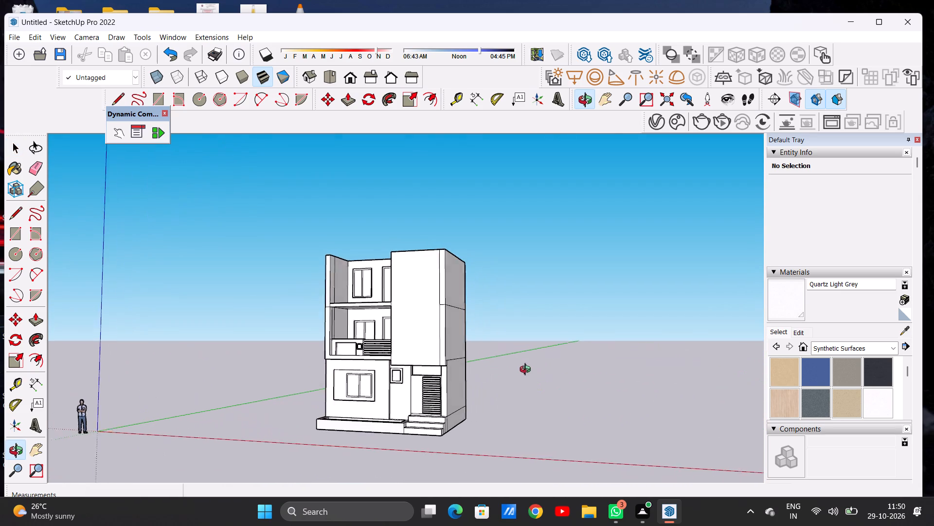
middle_click_drag(527, 371, 524, 371)
scroll(280, 300, "up", 6)
middle_click_drag(430, 284, 507, 424)
scroll(358, 368, "down", 3)
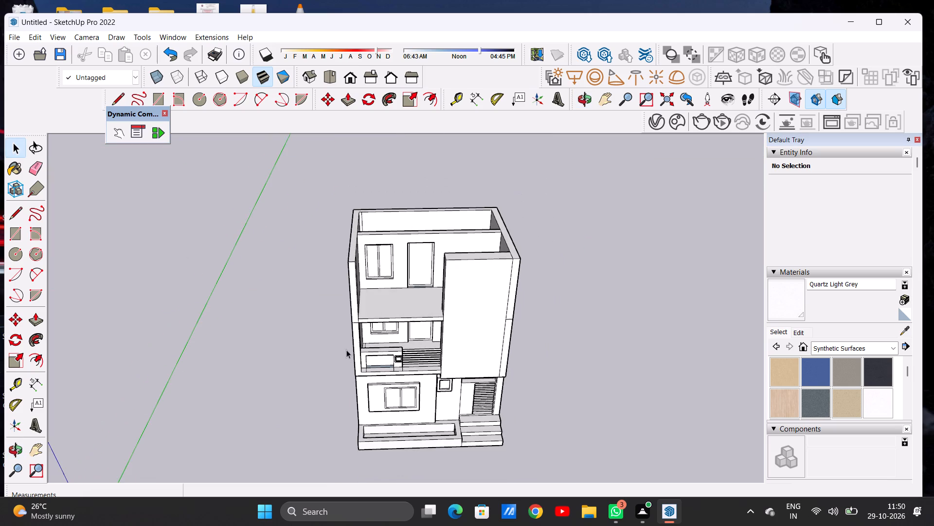
Draw a line about 12' 5" long across the top slab from the front block's edge corner to the opposite side wall.
middle_click_drag(401, 298, 380, 385)
scroll(402, 336, "up", 12)
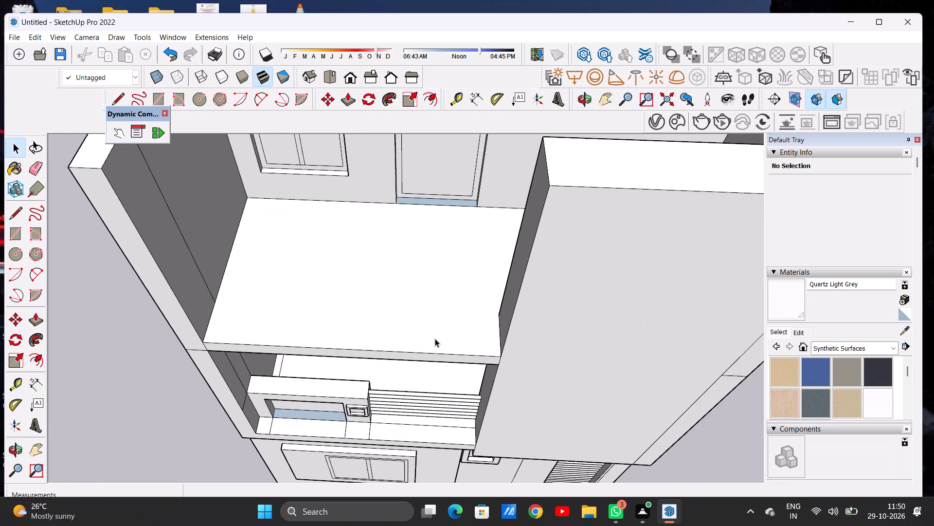
key("l")
scroll(484, 326, "up", 5)
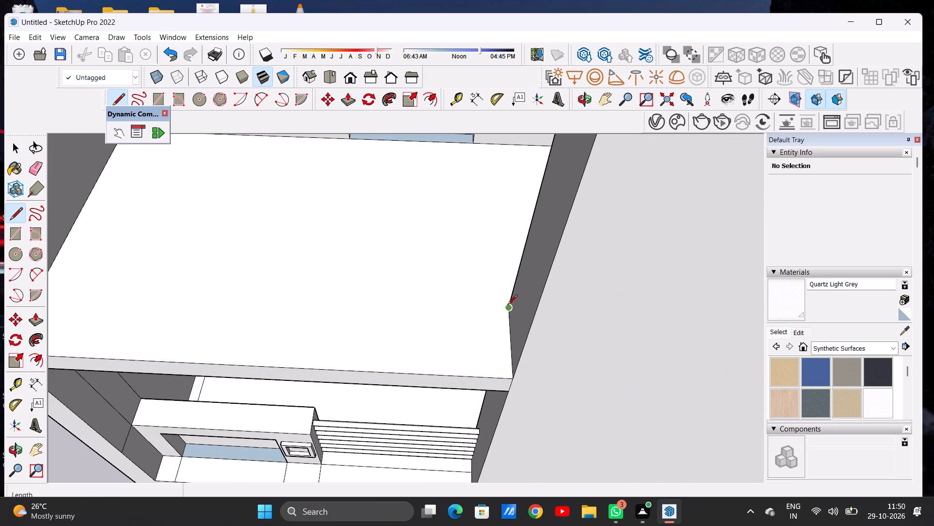
left_click(507, 305)
scroll(507, 294, "down", 7)
scroll(275, 288, "up", 4)
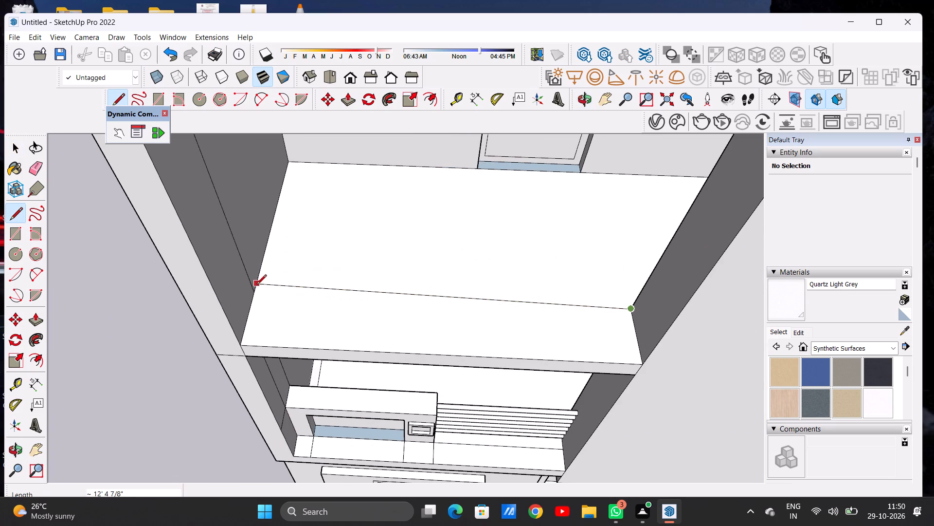
left_click(256, 289)
key("space")
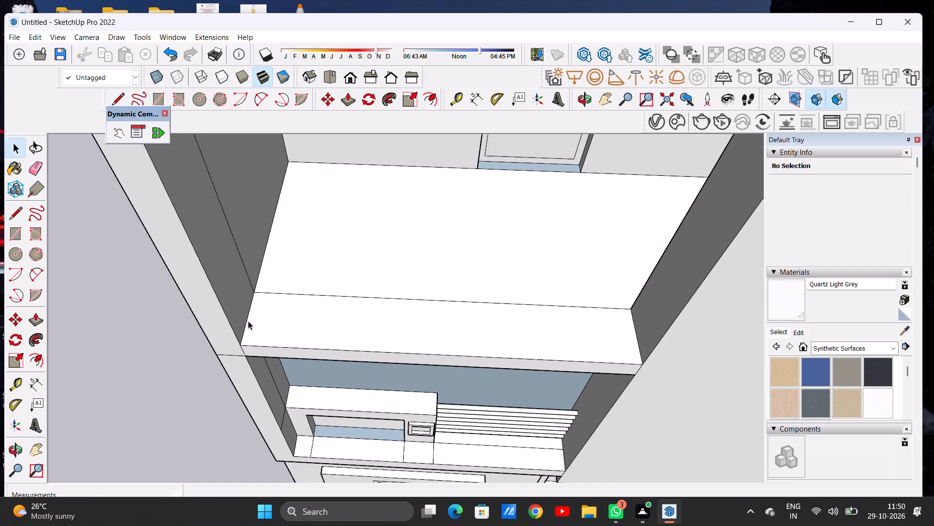
Delete the stray face in the balcony opening below the top slab, behind the parapet and railing.
left_click(467, 382)
key("Delete")
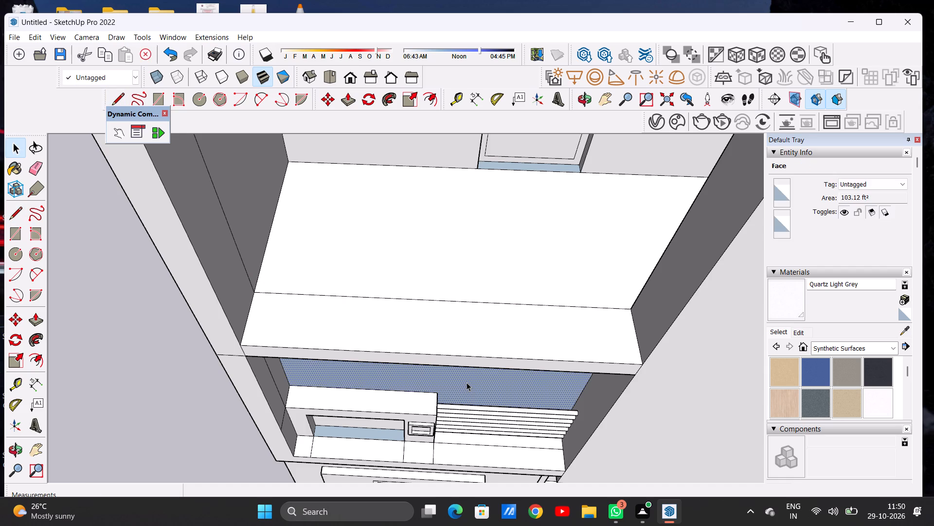
Draw a second line about 12' 5" long across the top slab, parallel to and in front of the existing one.
key("l")
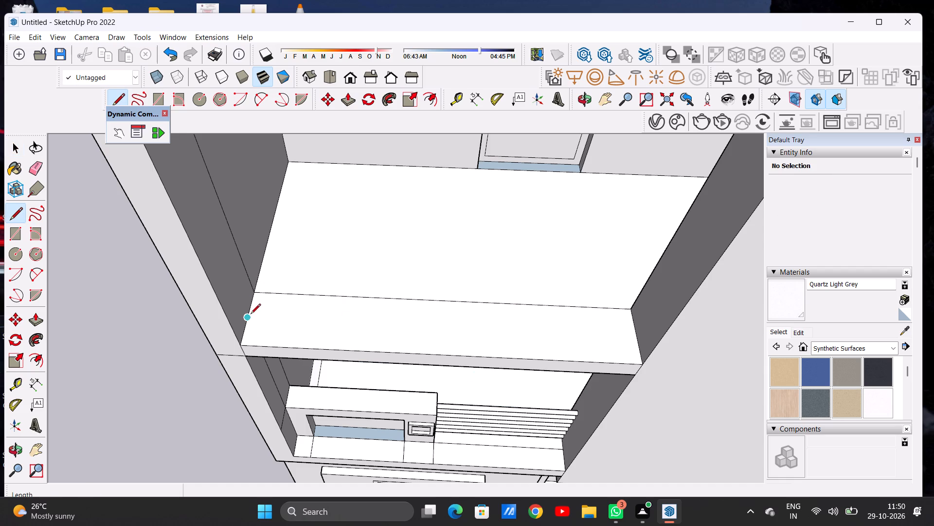
left_click(251, 315)
left_click(634, 332)
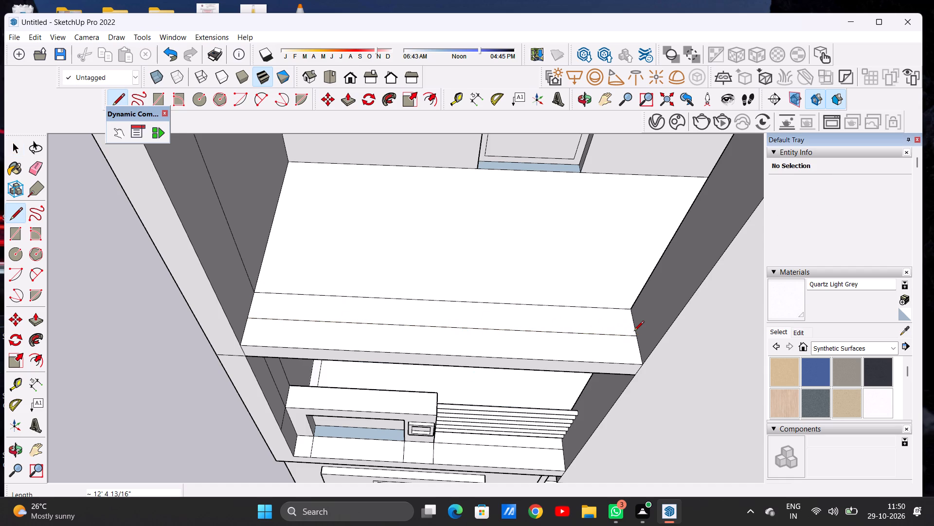
key("space")
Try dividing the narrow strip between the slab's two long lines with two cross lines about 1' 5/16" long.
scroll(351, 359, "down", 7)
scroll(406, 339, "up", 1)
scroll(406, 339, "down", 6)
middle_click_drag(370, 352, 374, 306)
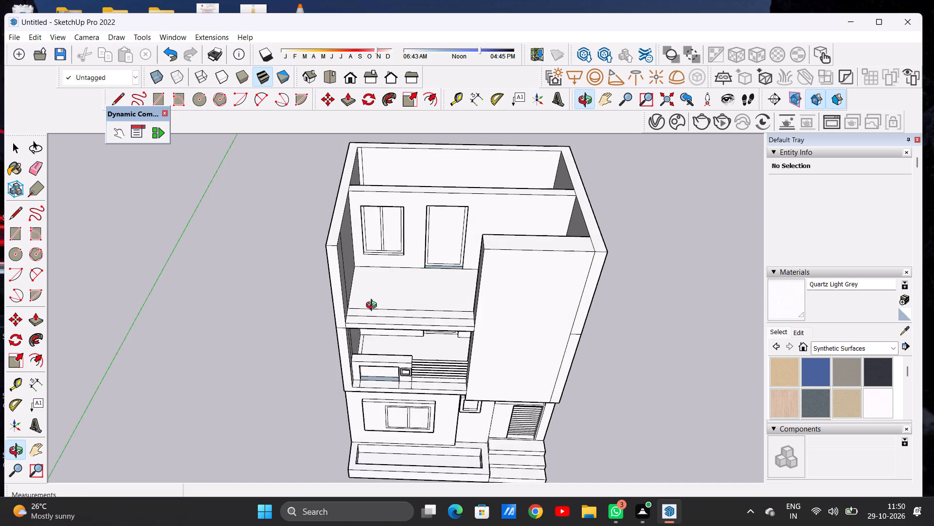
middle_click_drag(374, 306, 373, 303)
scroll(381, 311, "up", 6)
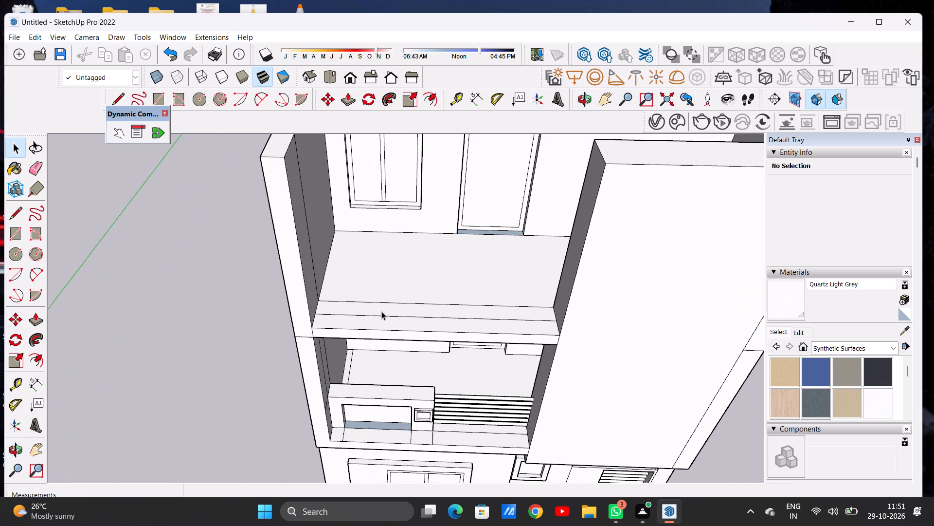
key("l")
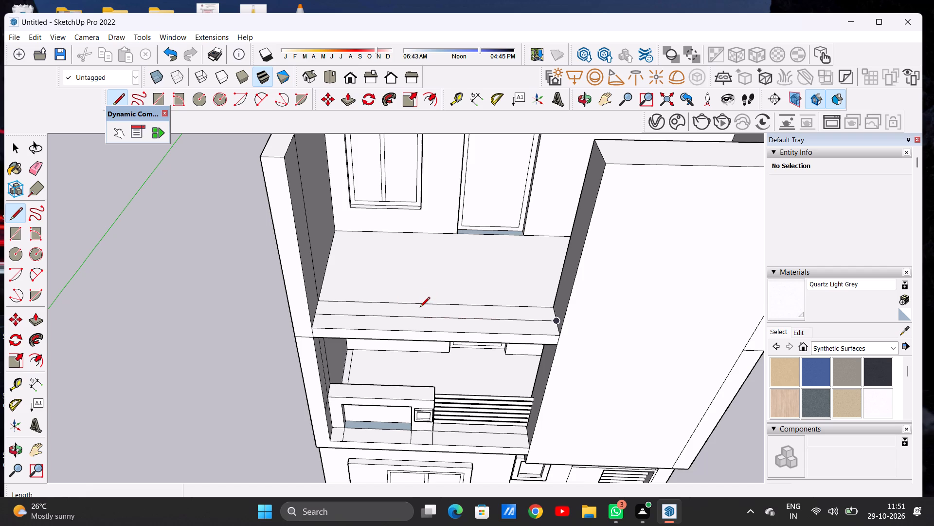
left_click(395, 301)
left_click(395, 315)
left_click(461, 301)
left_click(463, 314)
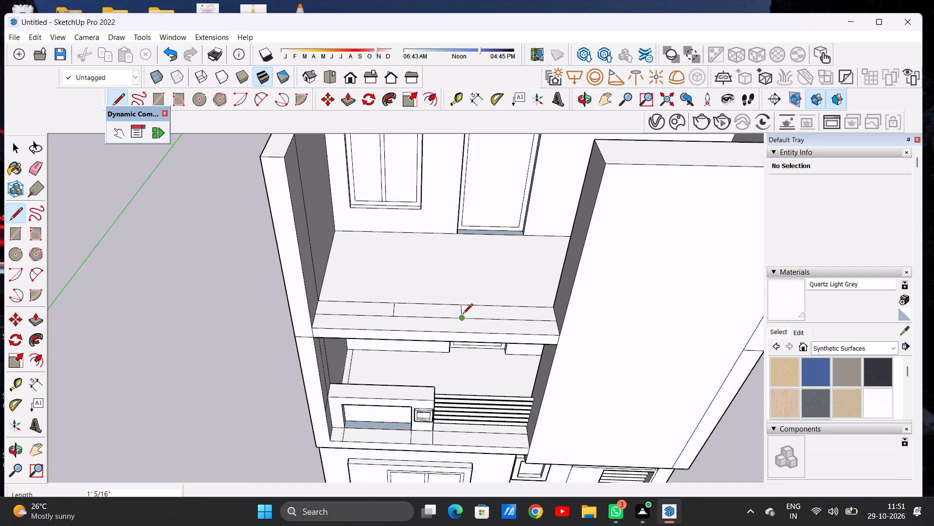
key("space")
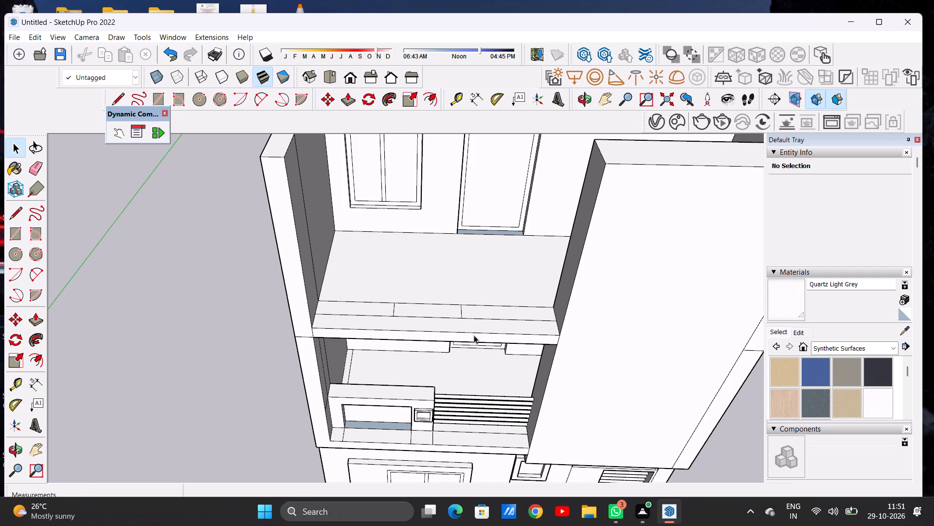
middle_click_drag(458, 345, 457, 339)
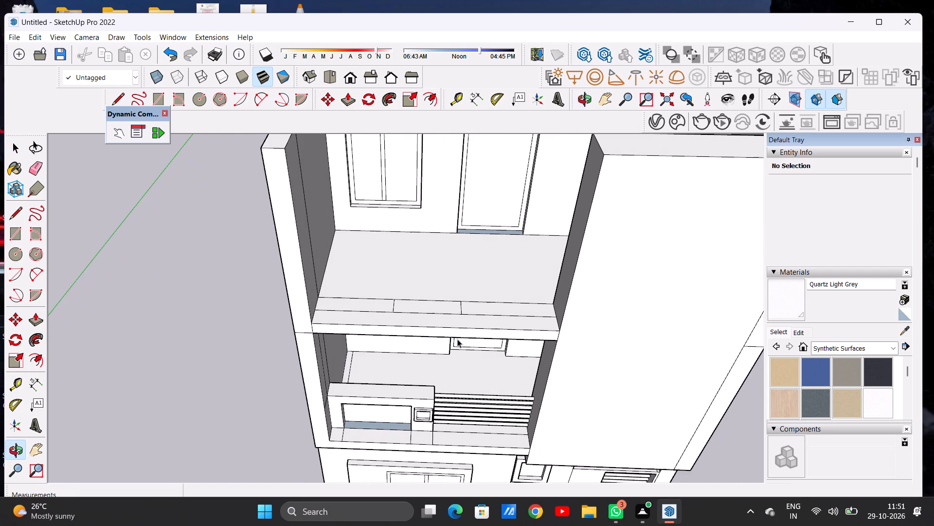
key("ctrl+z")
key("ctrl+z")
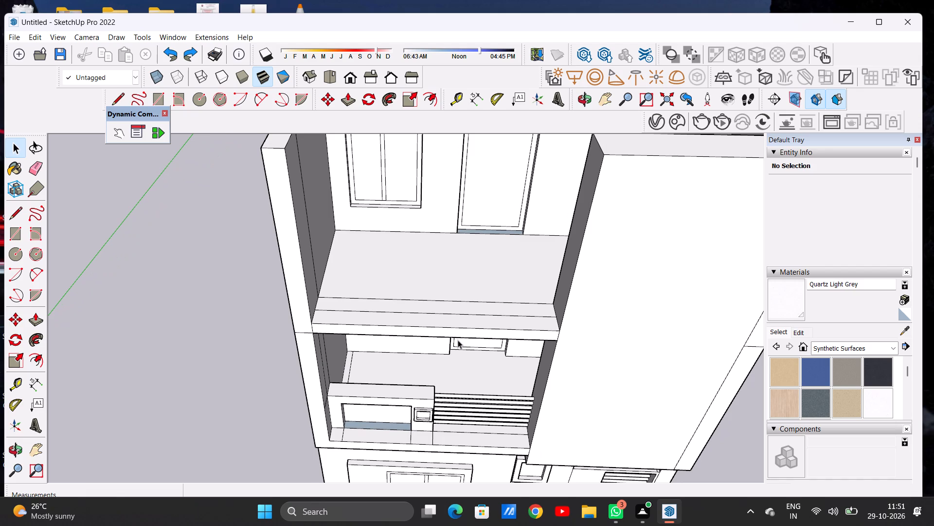
Push/Pull the strip between the slab's two long lines up about 9 15/16" as a low balcony wall.
key("p")
scroll(546, 302, "up", 6)
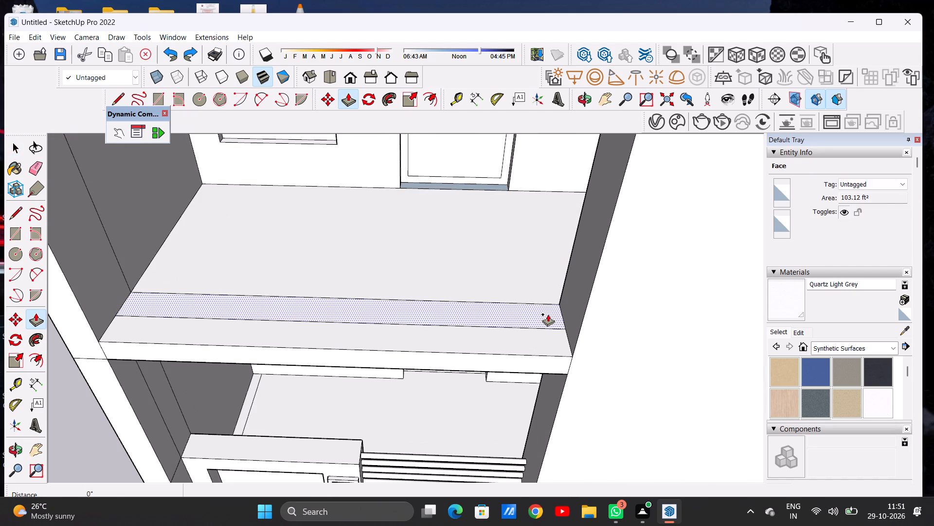
left_click(548, 314)
left_click(562, 293)
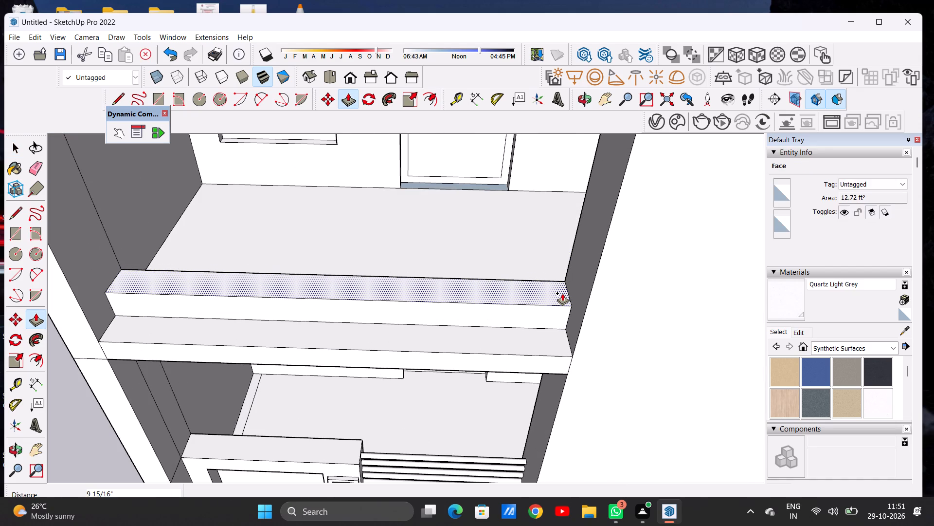
key("space")
Examine the low balcony wall from the front against the window, door and parapet of the floor below.
scroll(500, 295, "down", 8)
middle_click_drag(475, 323, 467, 232)
scroll(460, 305, "down", 6)
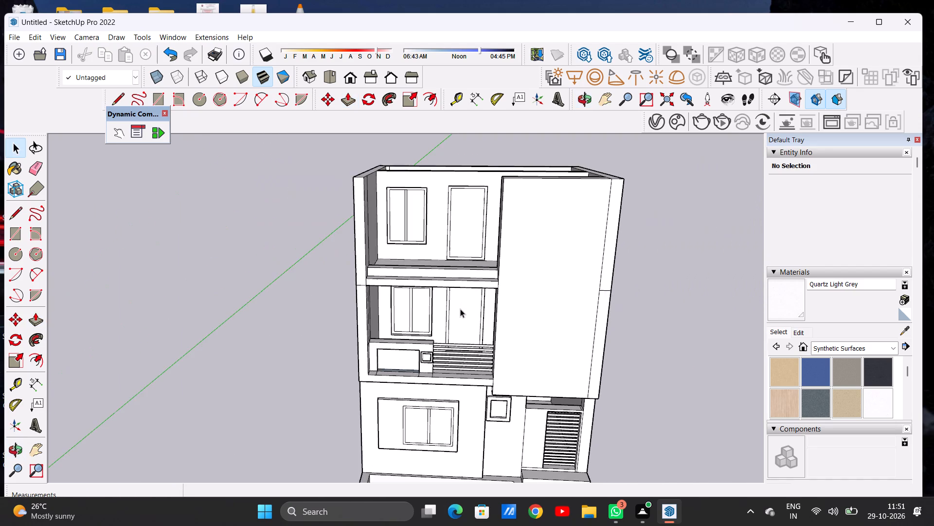
middle_click_drag(397, 269, 398, 254)
scroll(401, 266, "up", 5)
scroll(327, 298, "down", 5)
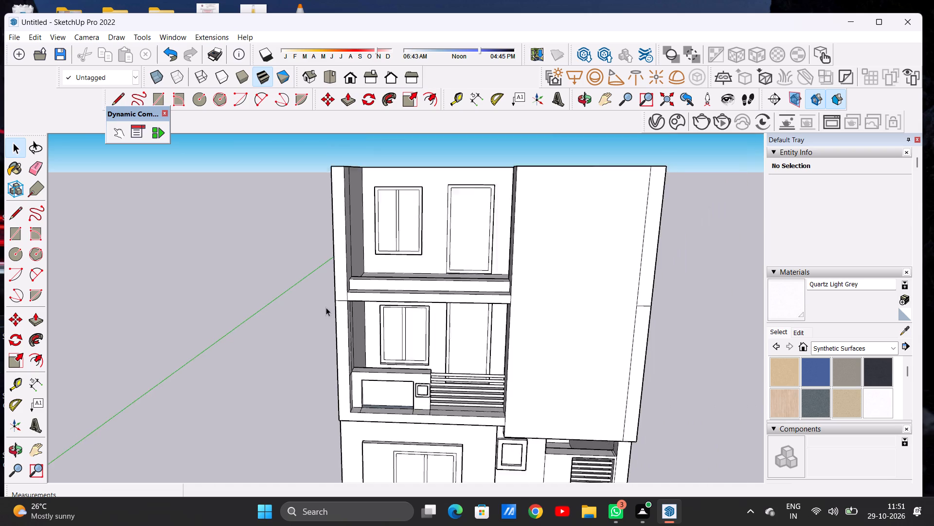
scroll(326, 307, "down", 1)
scroll(358, 282, "up", 8)
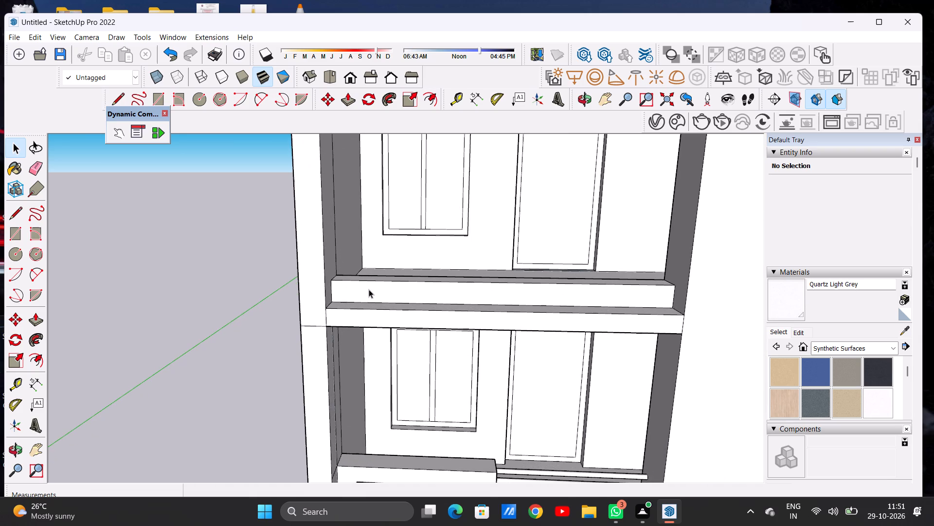
scroll(369, 289, "down", 5)
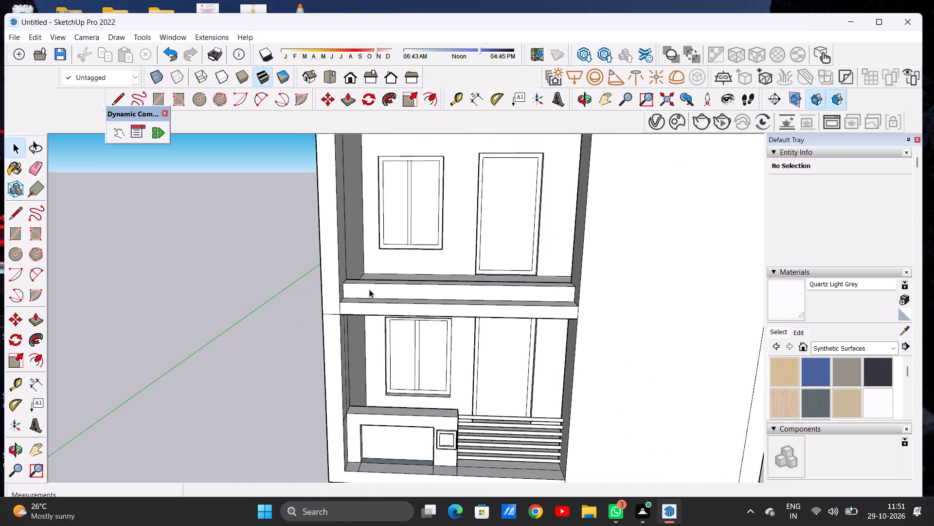
scroll(369, 289, "down", 1)
Push/Pull the top face of the low balcony wall up about 5/16".
middle_click_drag(507, 290, 508, 295)
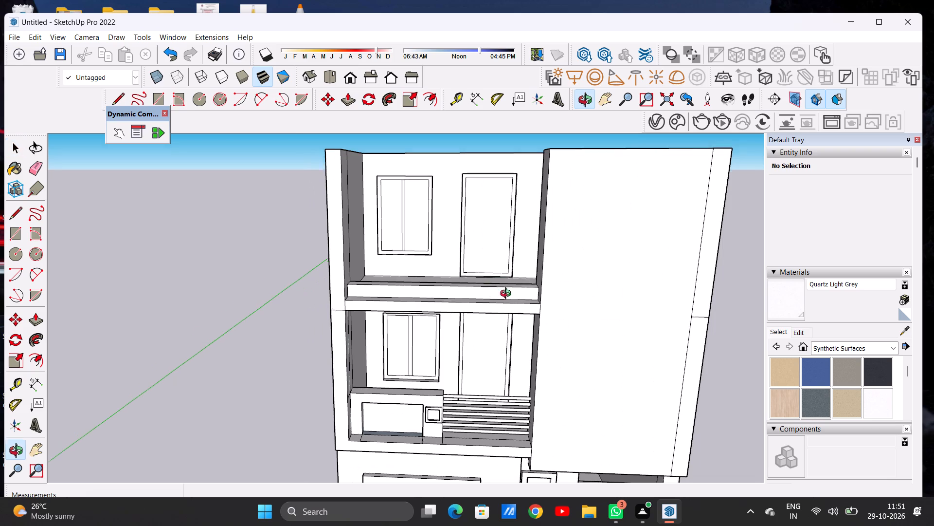
middle_click_drag(508, 295, 526, 334)
scroll(537, 299, "up", 5)
key("p")
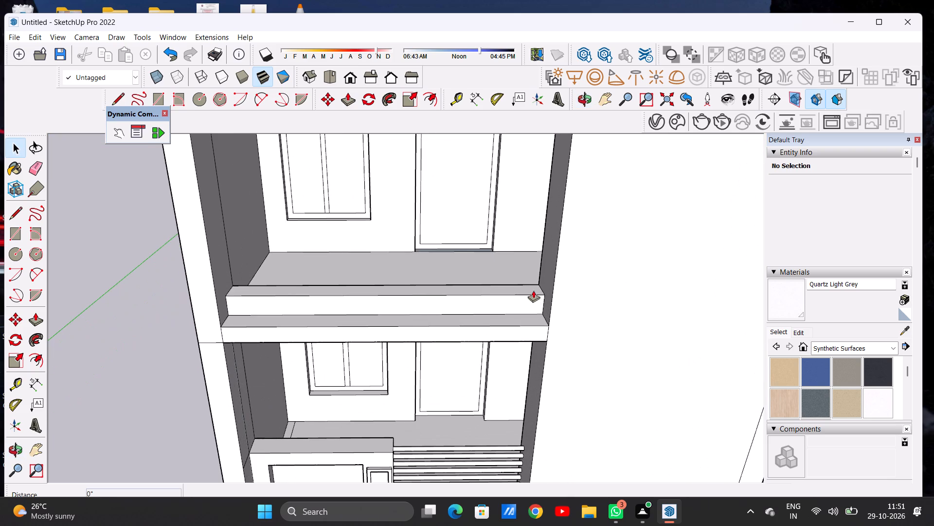
left_click(533, 290)
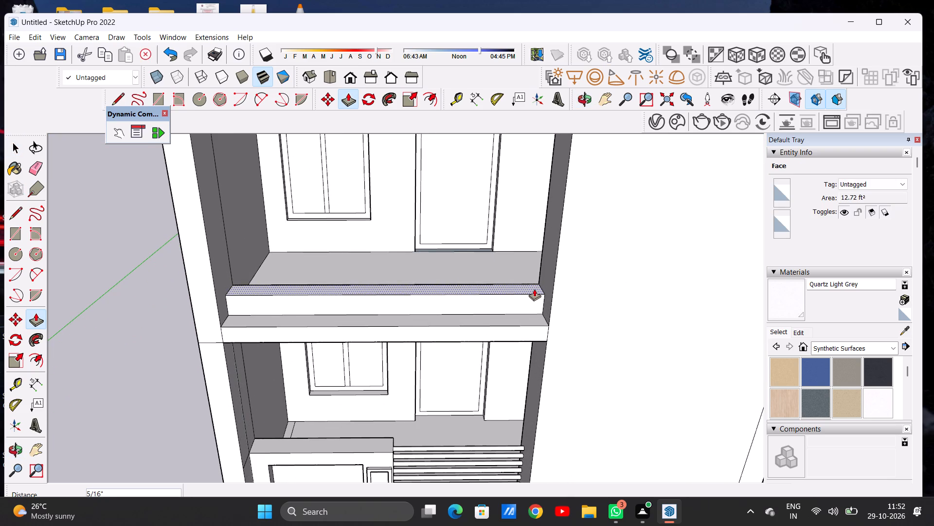
left_click(534, 289)
key("space")
Draw two cross lines about 1' 5/16" long over the low balcony wall's top face, marking off its middle section.
scroll(451, 319, "down", 9)
middle_click_drag(448, 322, 445, 276)
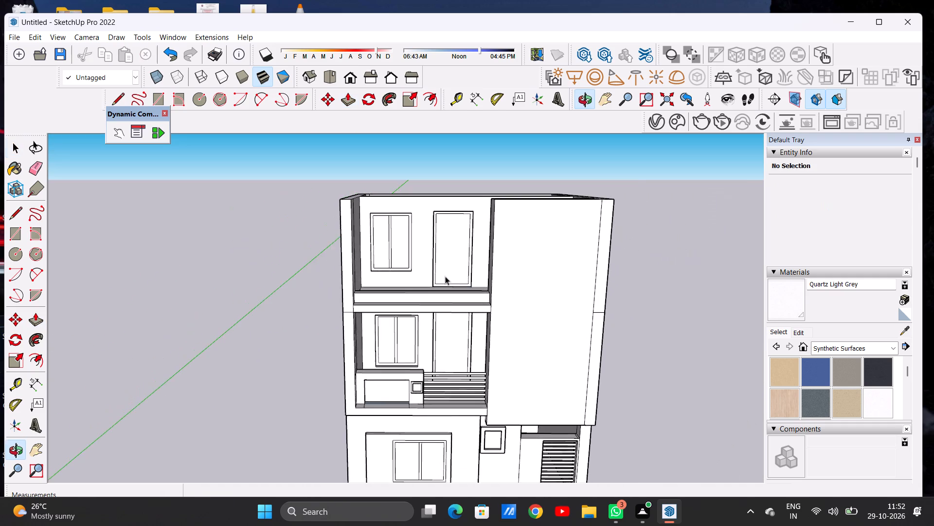
scroll(429, 286, "up", 1)
scroll(428, 286, "down", 1)
scroll(428, 286, "up", 7)
middle_click_drag(372, 278, 361, 368)
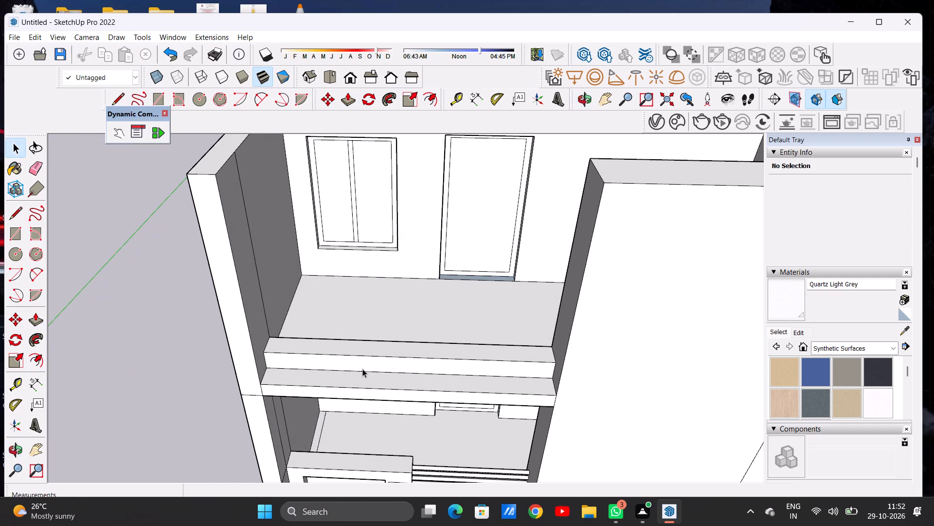
key("l")
left_click(347, 338)
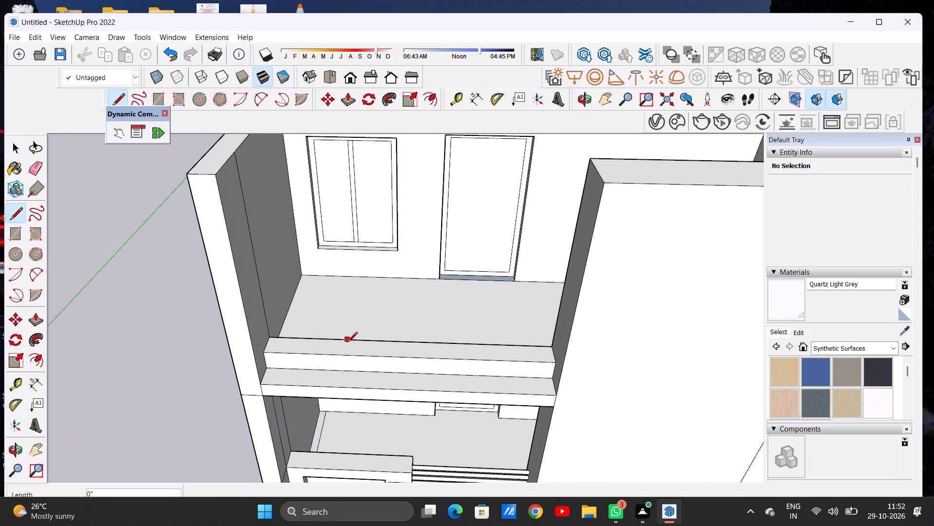
left_click(344, 354)
left_click(430, 343)
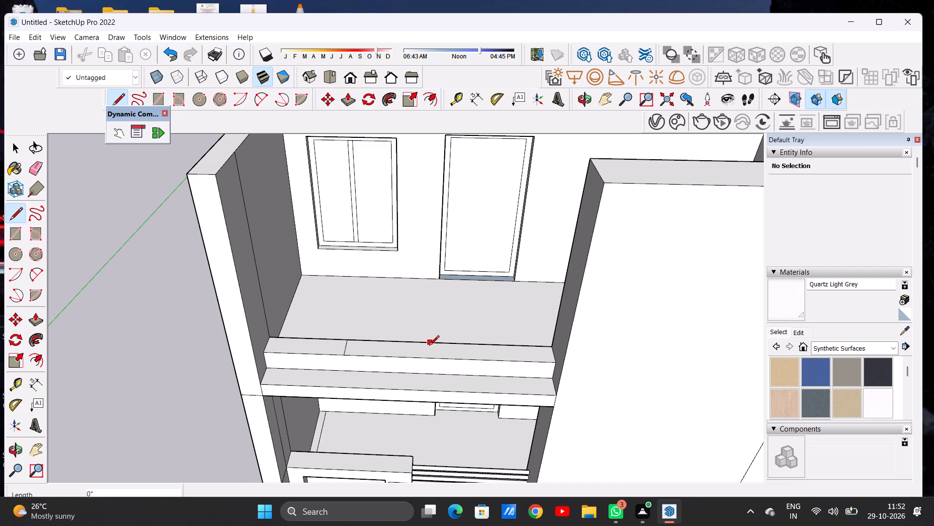
left_click(426, 356)
Push/Pull the middle section of the low balcony wall up about 3' 3".
key("p")
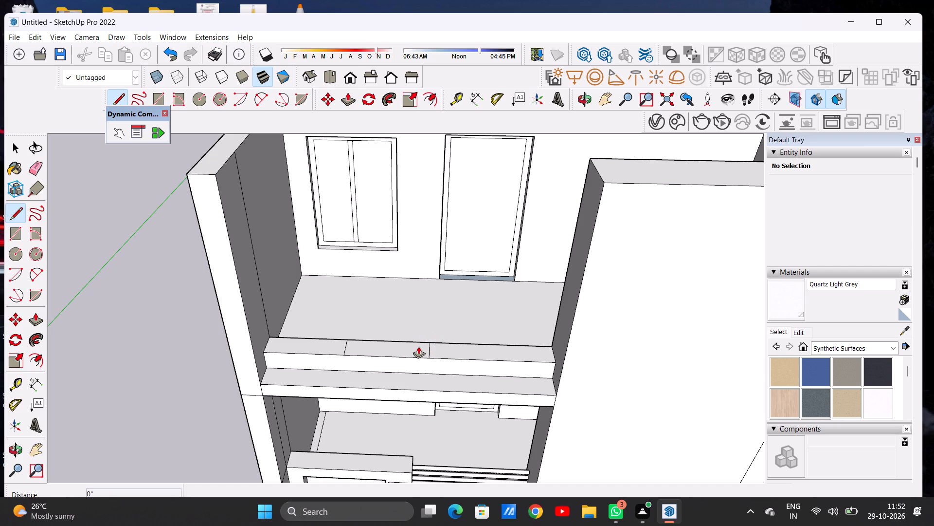
left_click(418, 346)
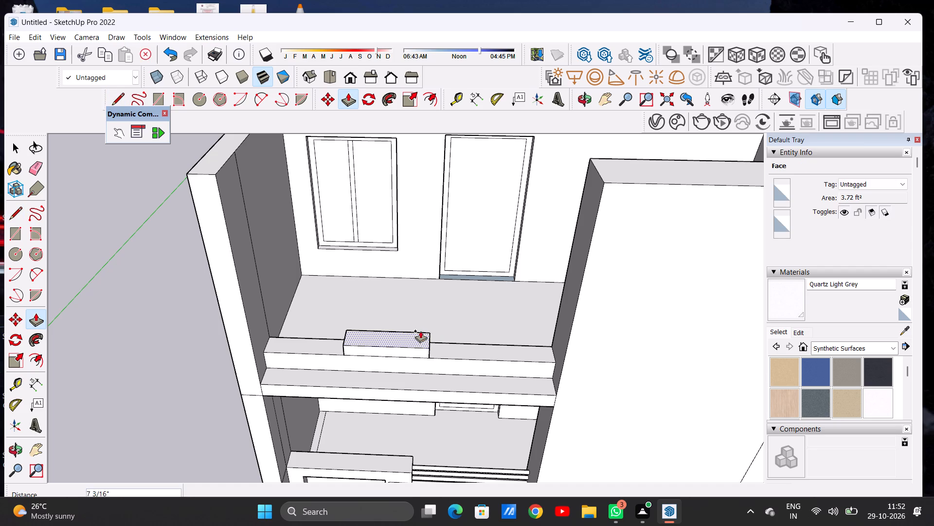
middle_click_drag(433, 319, 441, 274)
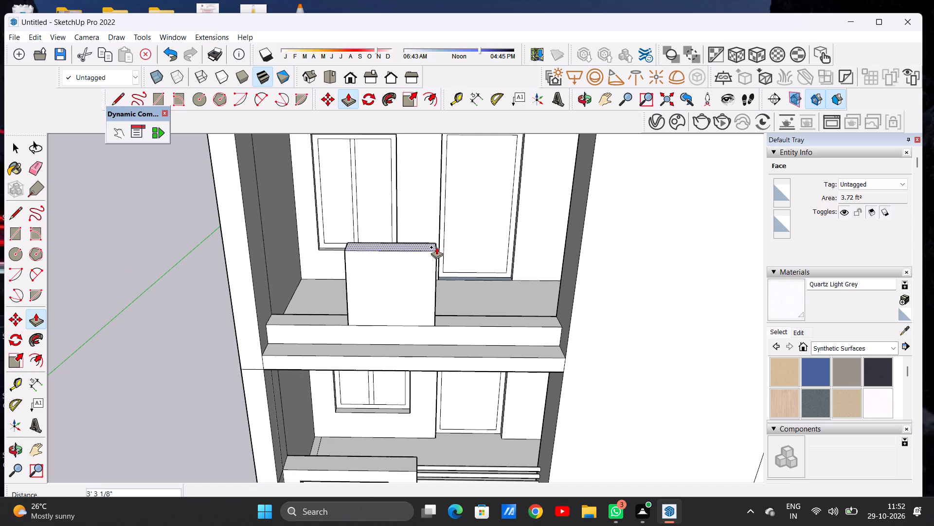
left_click(433, 249)
key("space")
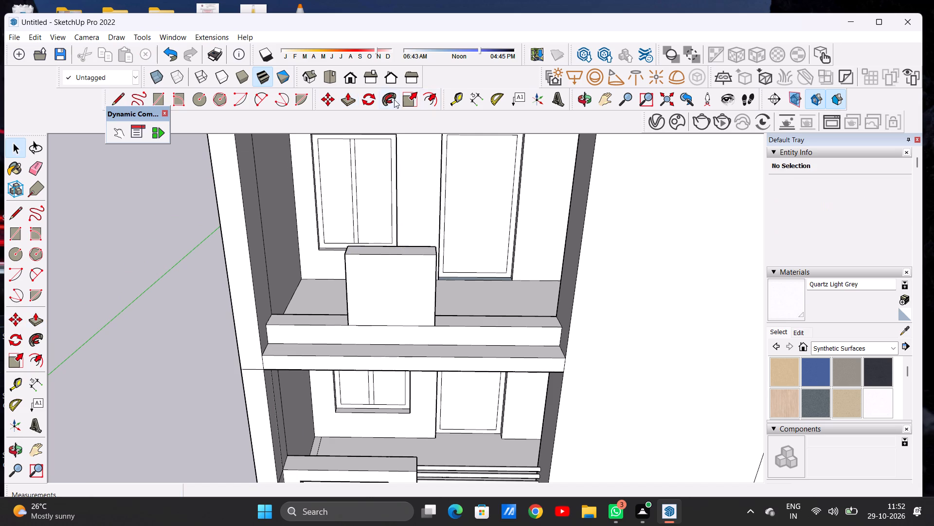
Check the raised middle block in front view and lower its top face about 7 1/16" with Push/Pull.
left_click(351, 73)
scroll(391, 272, "down", 10)
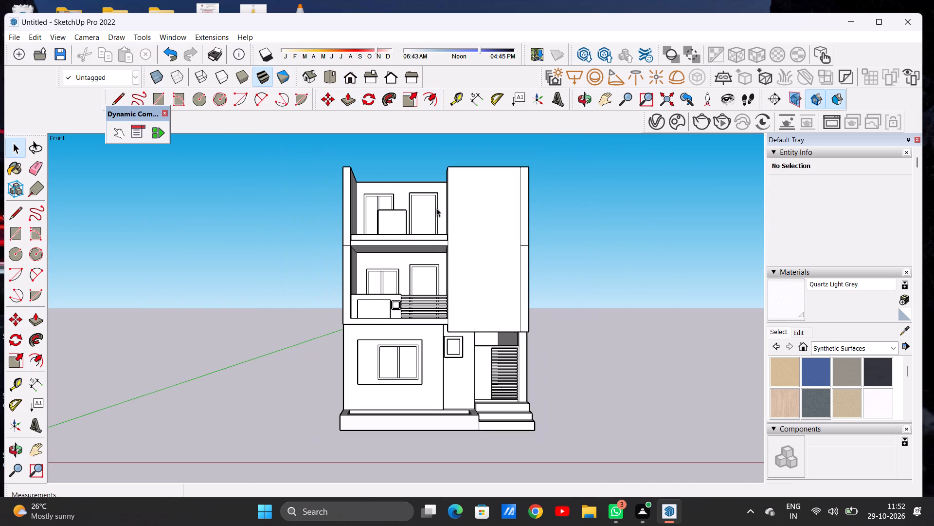
scroll(411, 188, "up", 11)
scroll(452, 213, "down", 6)
middle_click_drag(395, 231, 384, 264)
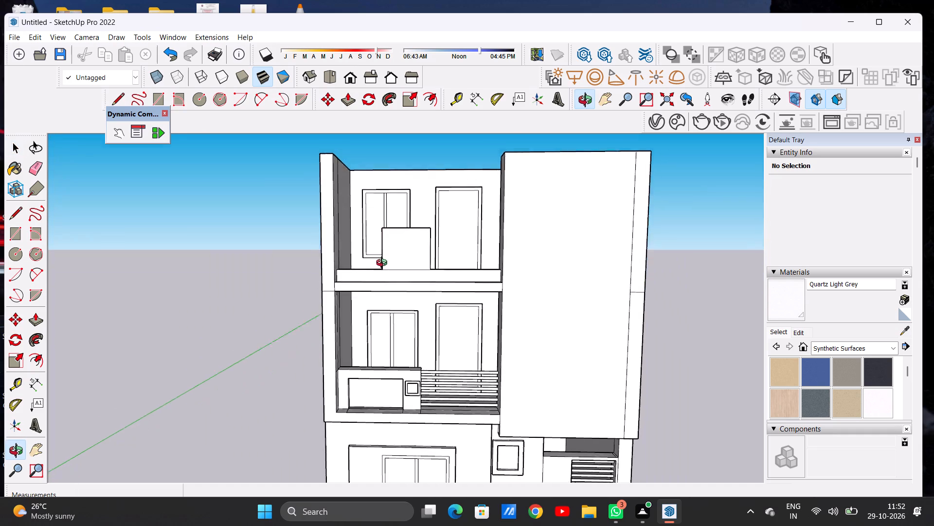
middle_click_drag(384, 264, 389, 343)
scroll(406, 255, "up", 2)
scroll(406, 255, "down", 1)
scroll(406, 255, "up", 4)
key("p")
scroll(438, 236, "up", 3)
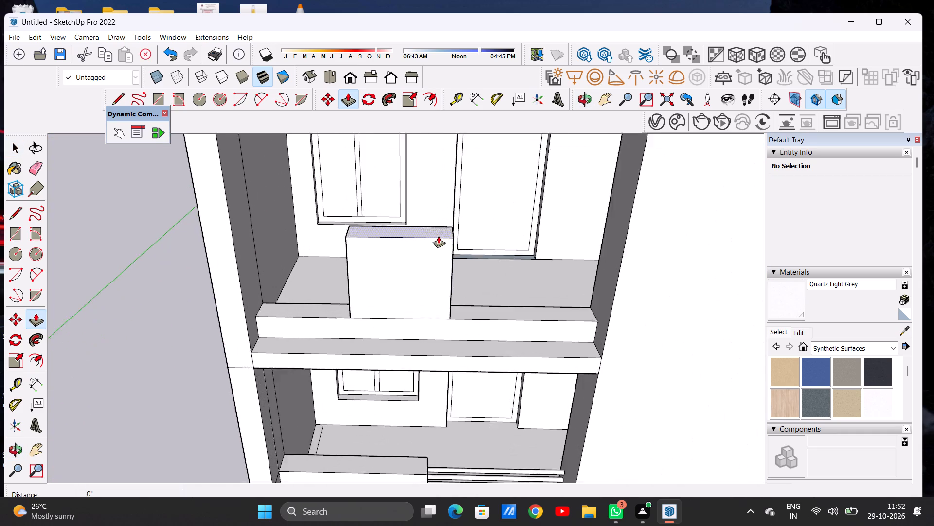
scroll(438, 236, "up", 6)
left_click(432, 231)
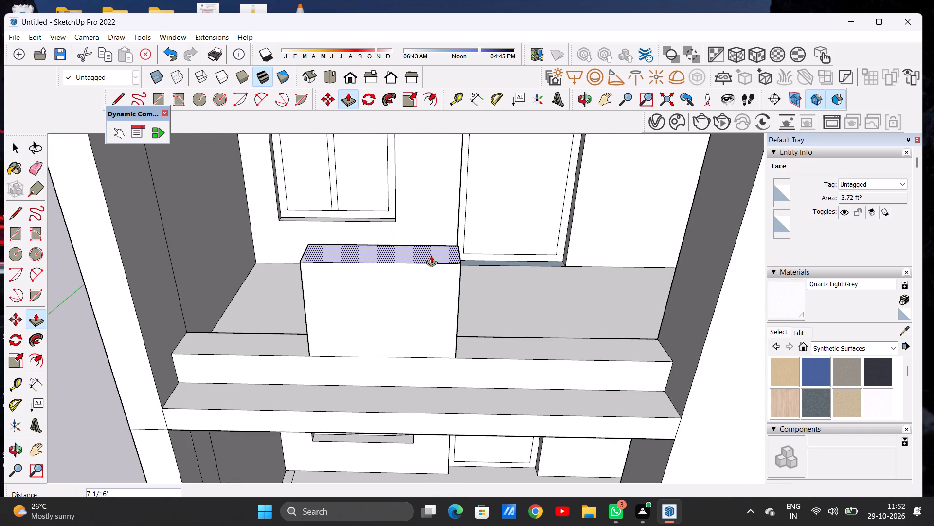
left_click(431, 255)
key("space")
Examine the lowered balcony block in front view against the window and door behind it.
left_click(356, 79)
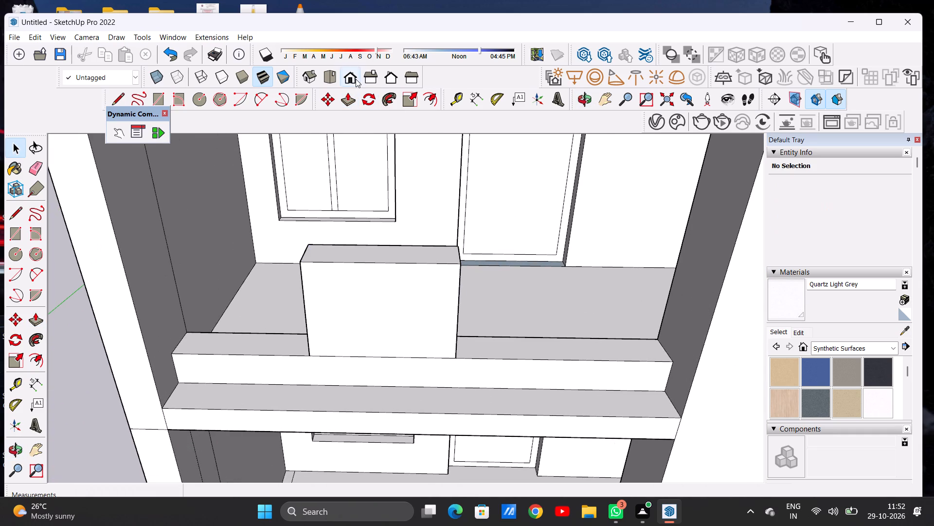
scroll(416, 292, "down", 16)
scroll(408, 194, "up", 6)
scroll(418, 235, "up", 1)
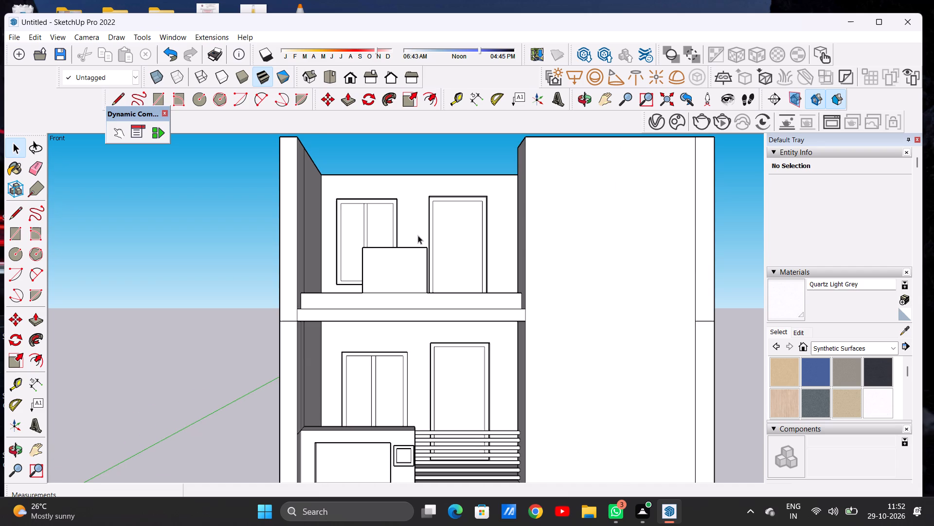
Push/Pull the low balcony wall section in front of the door up about 2' 6 9/16", level with the middle block's top.
middle_click_drag(410, 232, 385, 287)
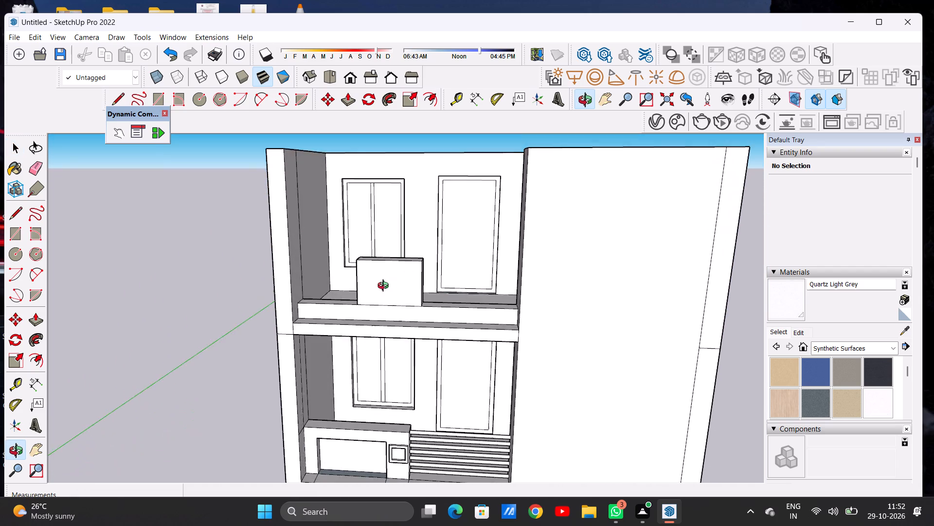
middle_click_drag(385, 287, 404, 326)
scroll(484, 306, "up", 1)
scroll(484, 306, "down", 1)
scroll(484, 306, "up", 4)
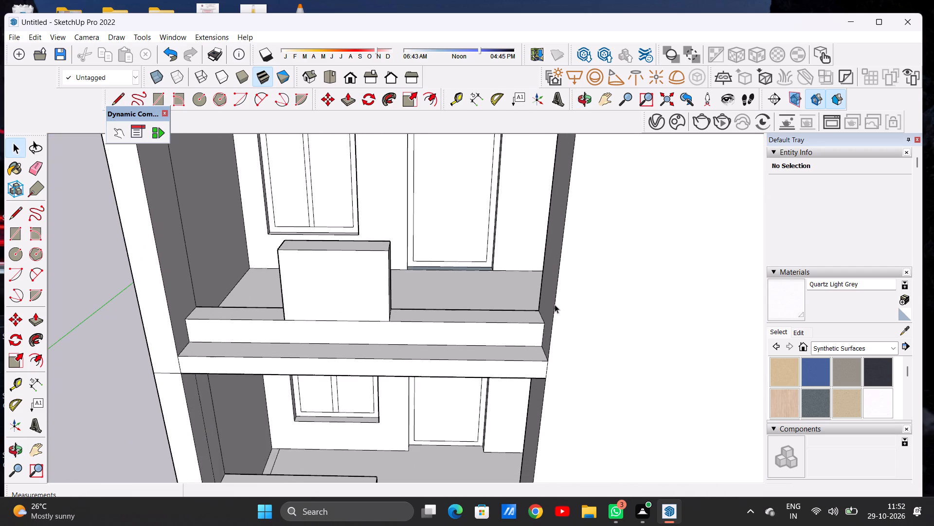
middle_click_drag(537, 313, 533, 342)
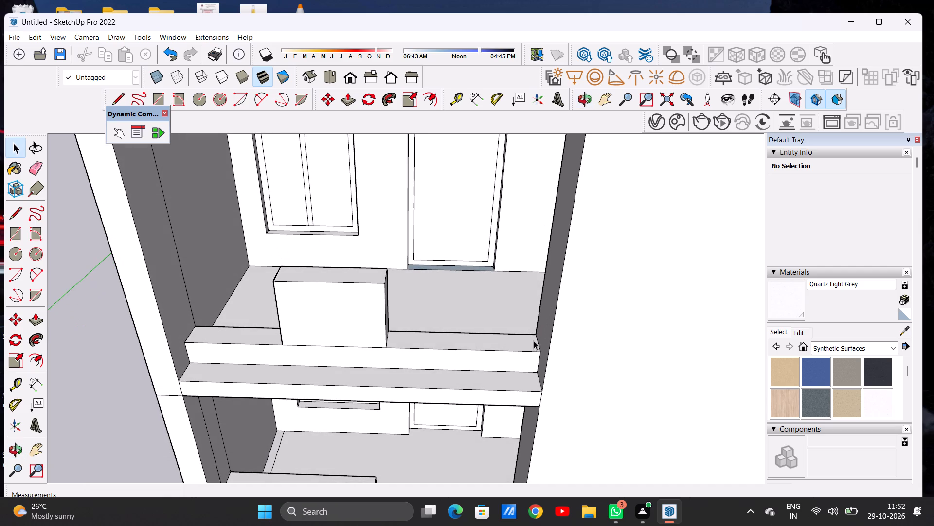
key("p")
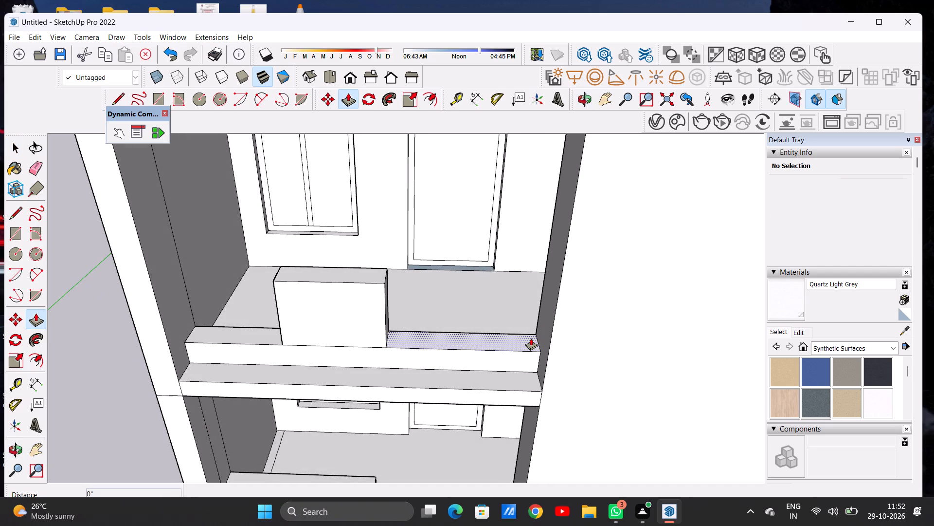
left_click(531, 338)
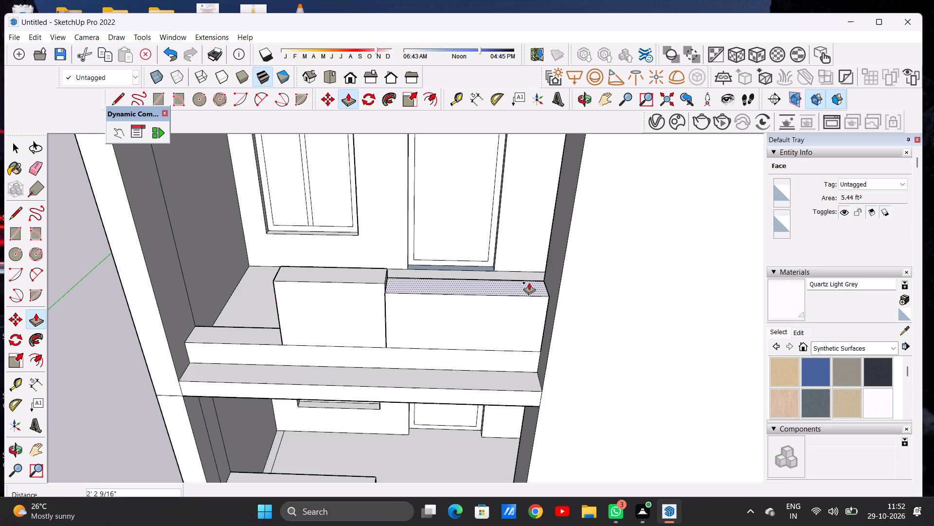
left_click(386, 279)
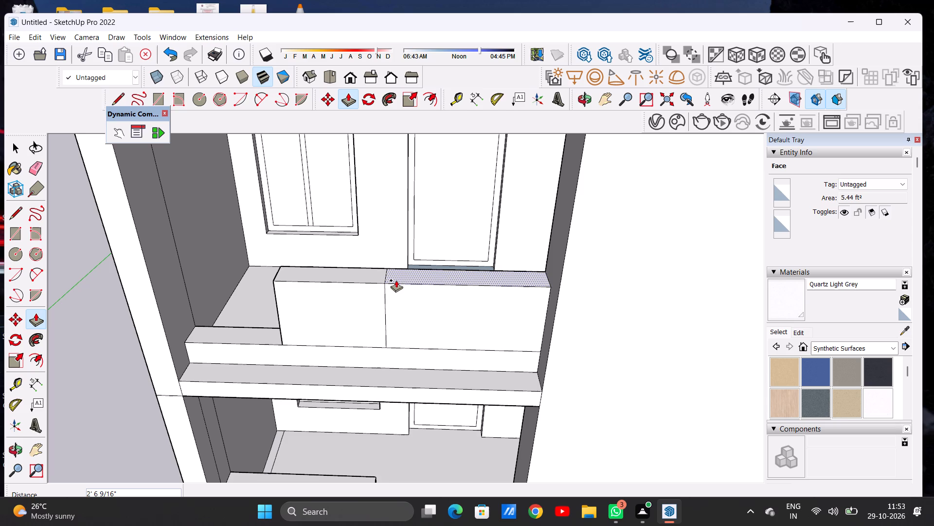
key("space")
Outline an inset panel on the newly raised section's front face with a horizontal line and a vertical line about 1' 10 3/4" long.
scroll(505, 330, "down", 7)
middle_click_drag(489, 349, 476, 281)
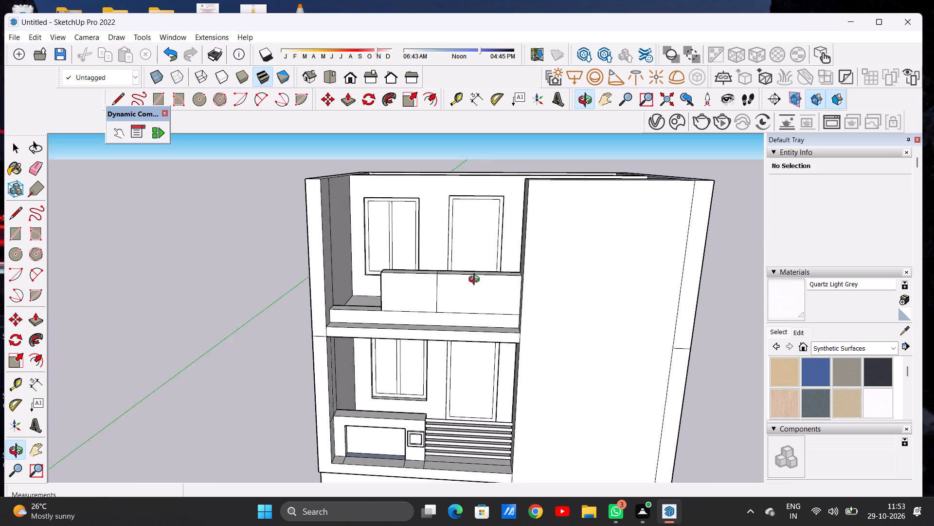
middle_click_drag(476, 281, 480, 261)
scroll(478, 279, "up", 2)
scroll(478, 279, "down", 1)
scroll(478, 279, "up", 1)
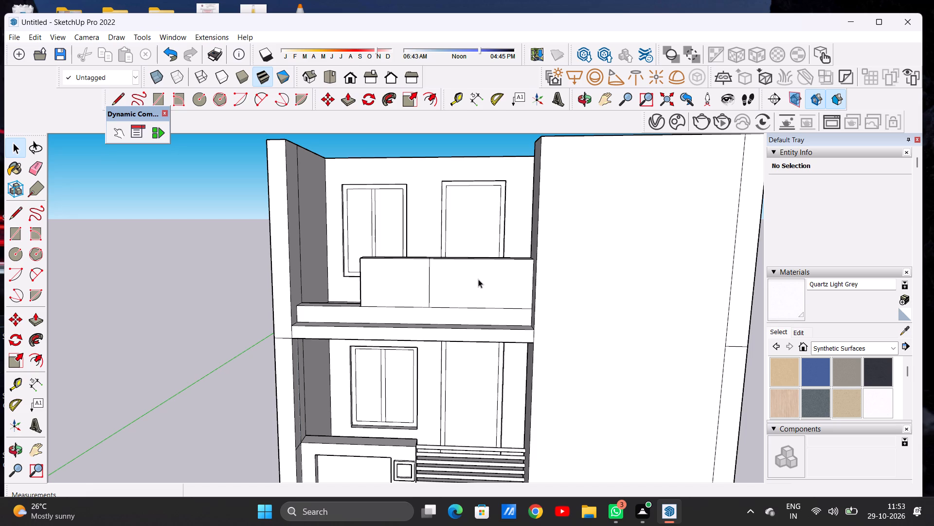
middle_click_drag(474, 280, 473, 278)
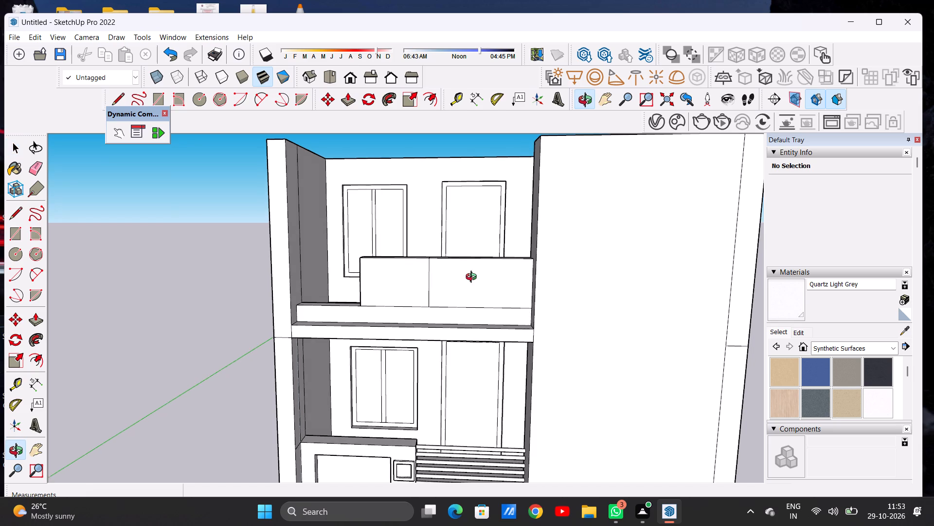
middle_click_drag(473, 278, 492, 277)
key("l")
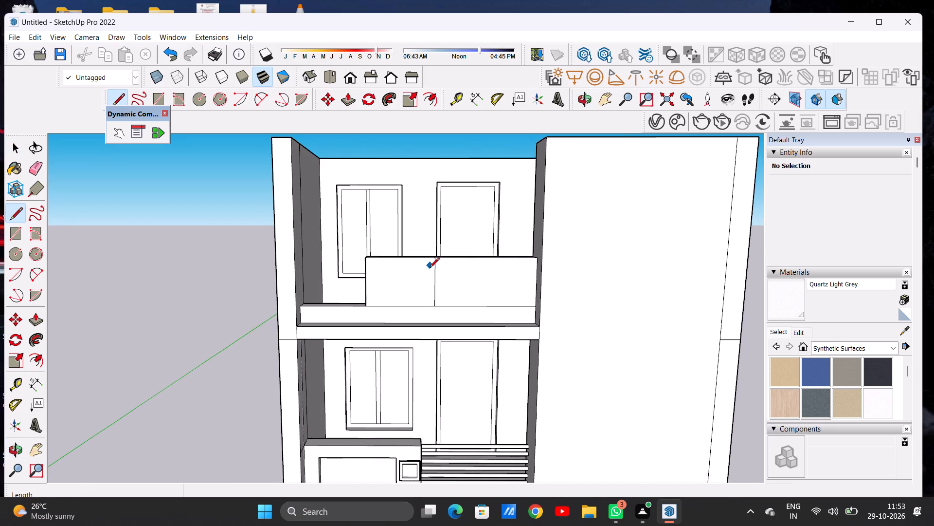
left_click(433, 270)
left_click(525, 273)
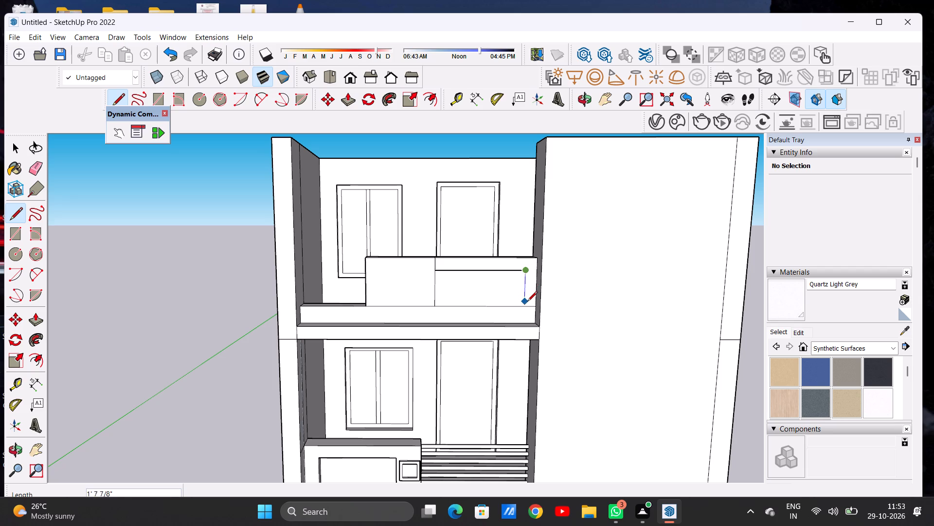
left_click(522, 309)
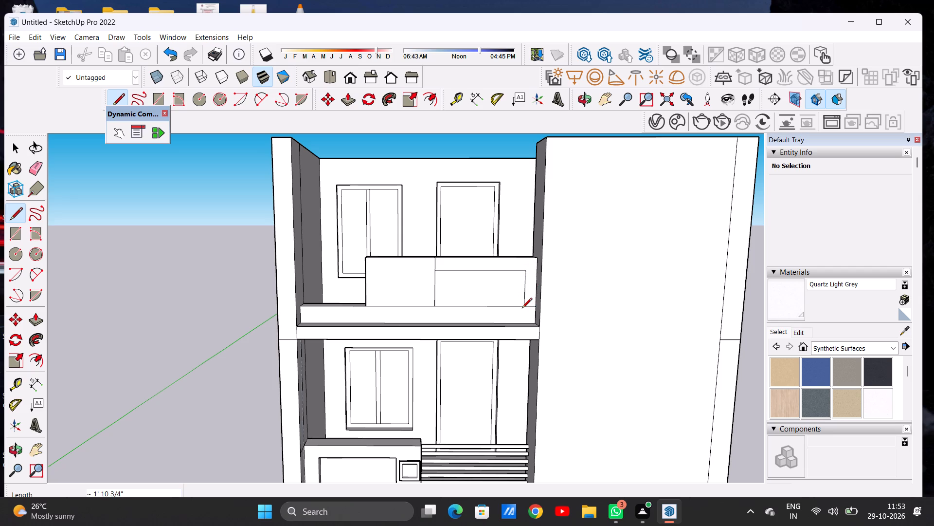
key("space")
Draw a vertical line about 10 3/4" long across the low wall's front face, beneath the middle block.
key("l")
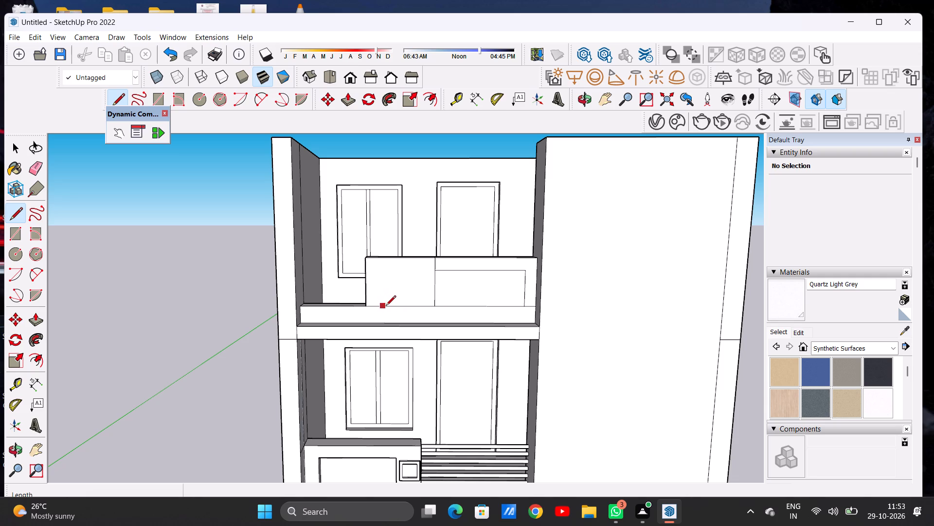
left_click(386, 306)
left_click(385, 322)
key("space")
Examine the balcony wall's panel outline and dividing line against the whole front elevation.
scroll(385, 335, "down", 1)
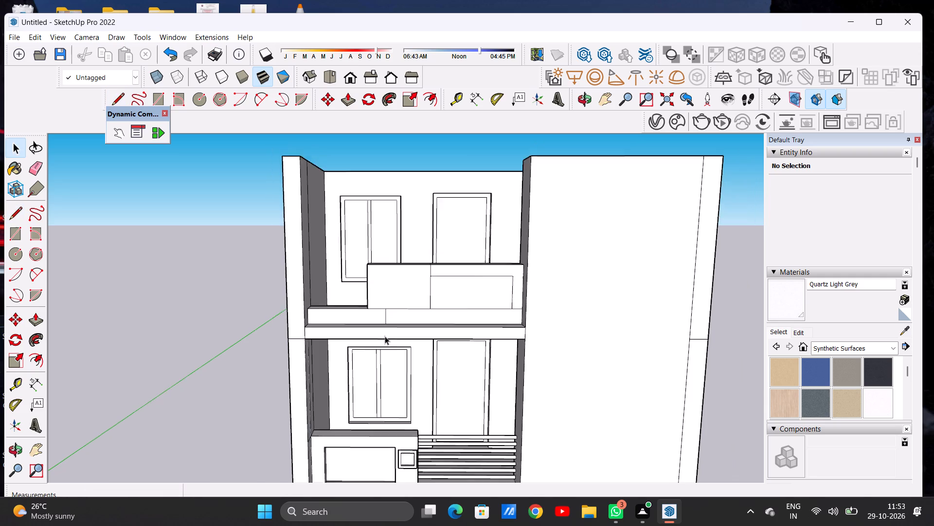
scroll(385, 336, "down", 2)
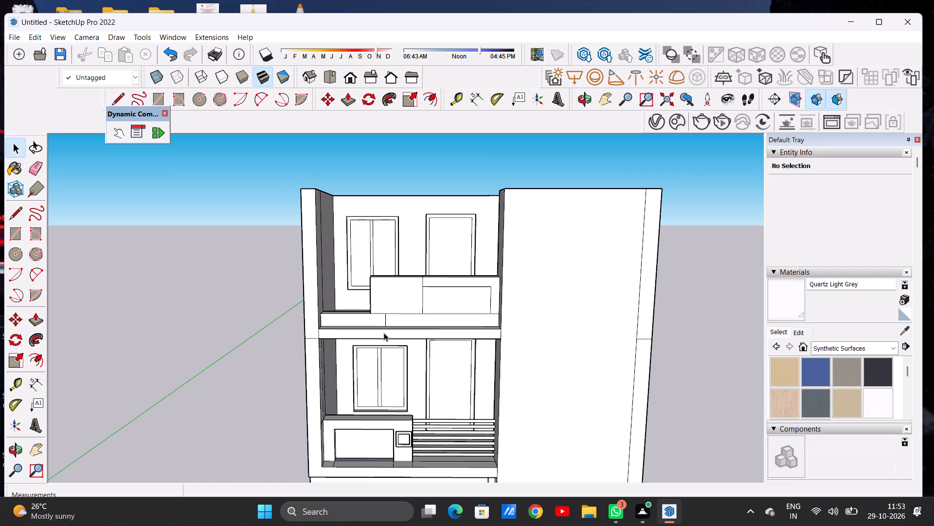
scroll(363, 310, "up", 7)
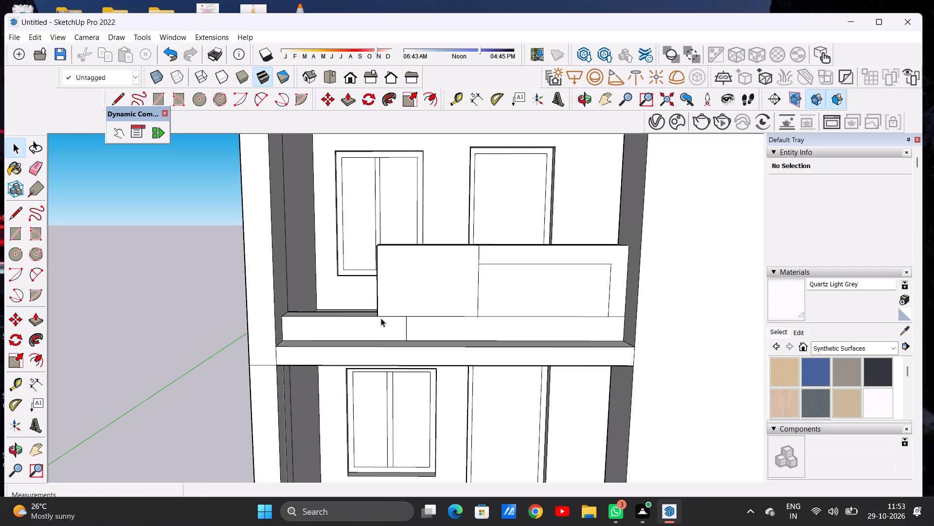
scroll(390, 325, "down", 7)
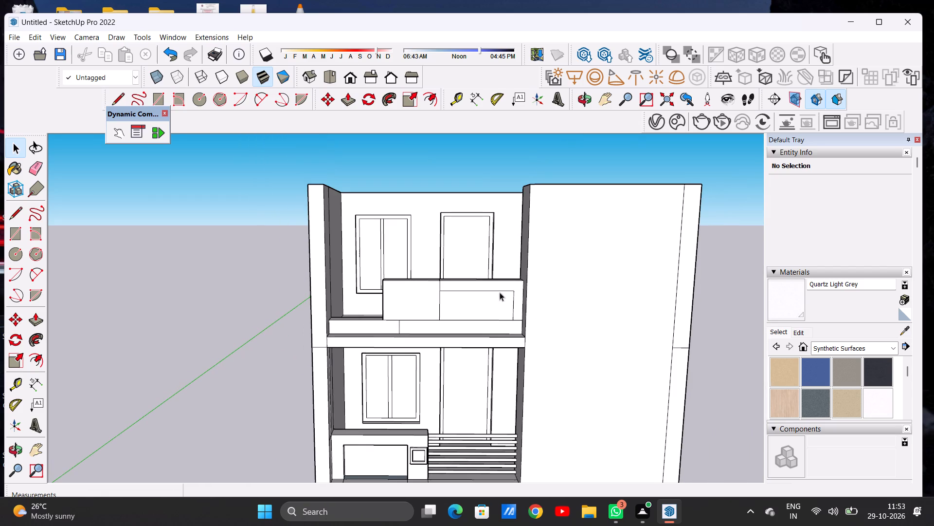
scroll(512, 291, "up", 6)
middle_click_drag(431, 307, 432, 301)
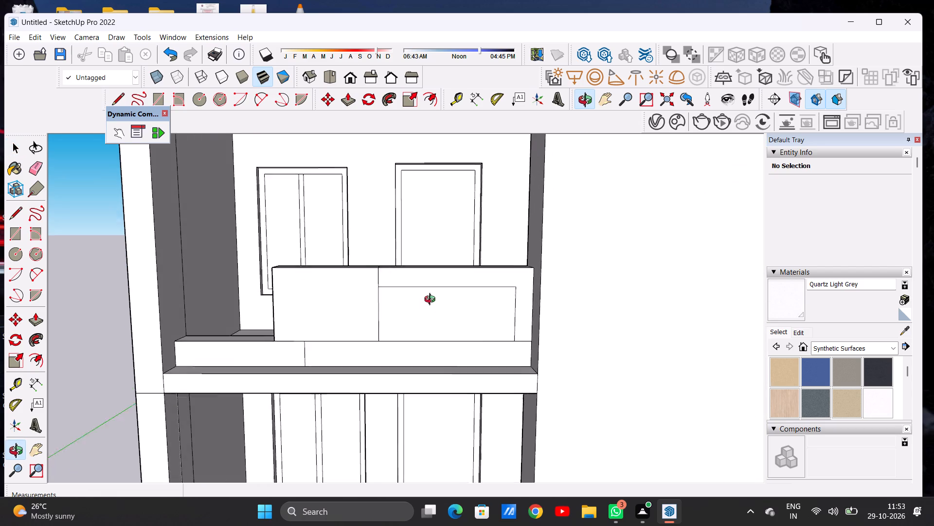
middle_click_drag(432, 301, 427, 303)
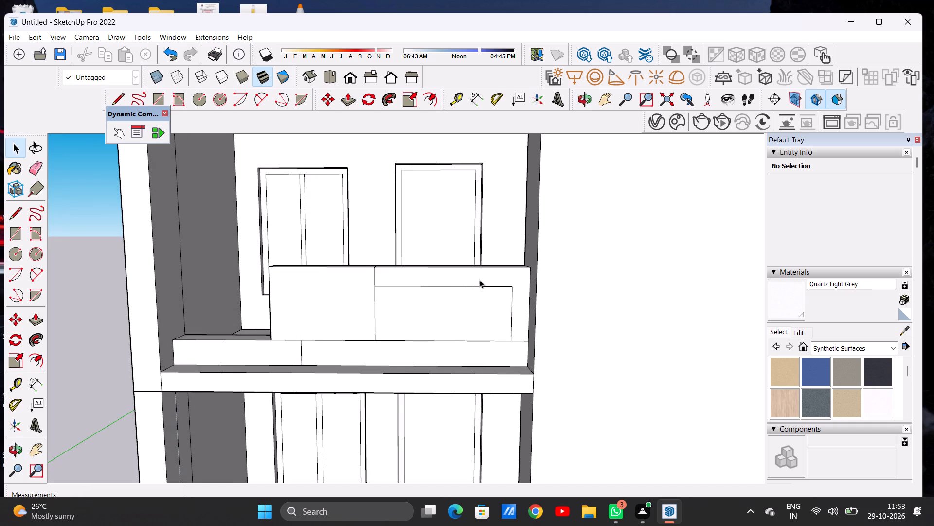
scroll(513, 290, "up", 4)
scroll(514, 290, "down", 2)
scroll(514, 290, "up", 1)
scroll(514, 290, "down", 4)
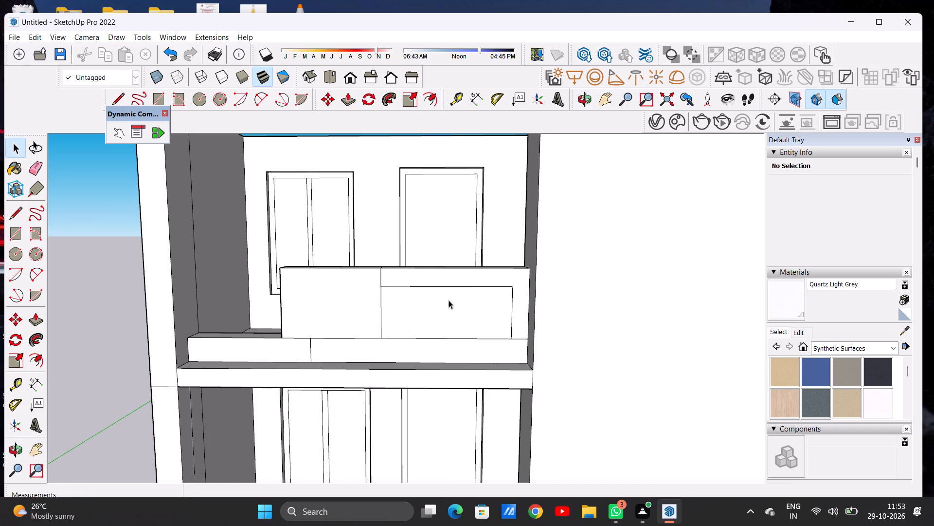
Draw two vertical lines about 1' 10 3/4" long near the inset panel's inner edge, marking out a narrow strip.
middle_click_drag(452, 289, 452, 285)
key("r")
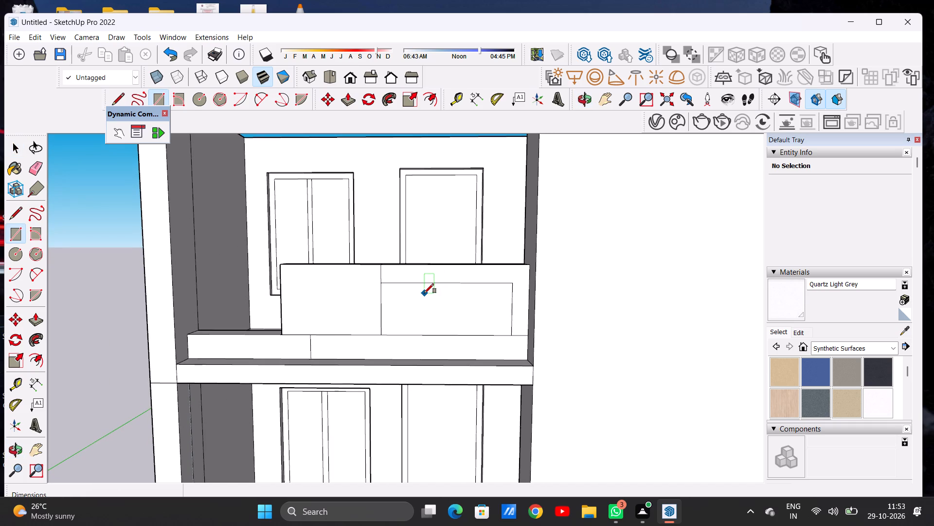
key("space")
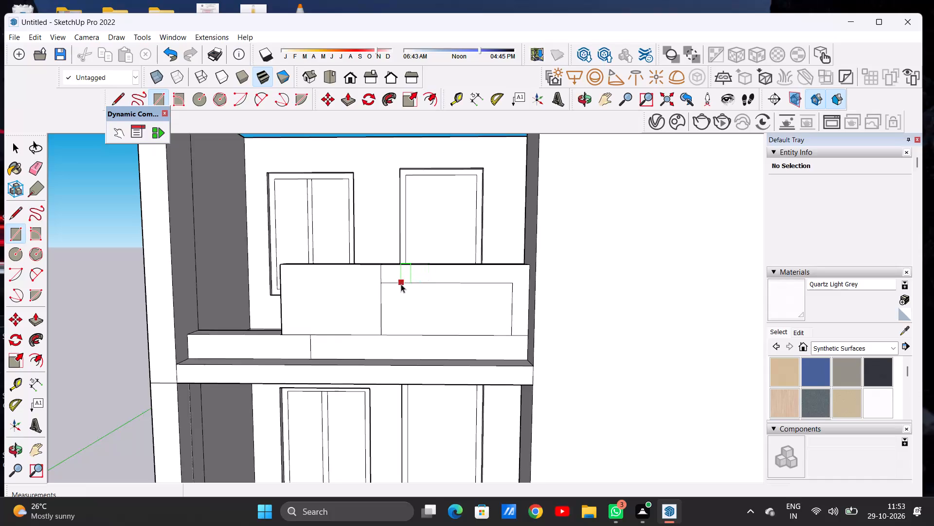
key("l")
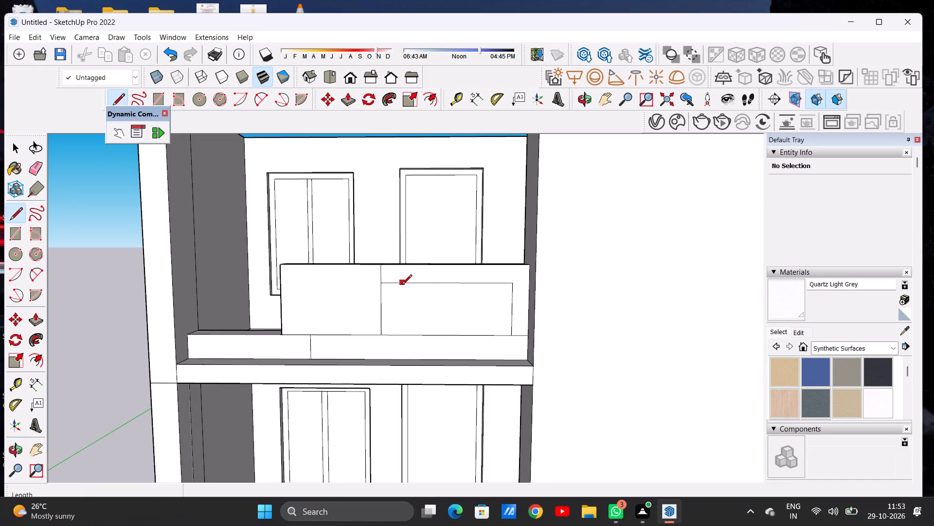
left_click(391, 285)
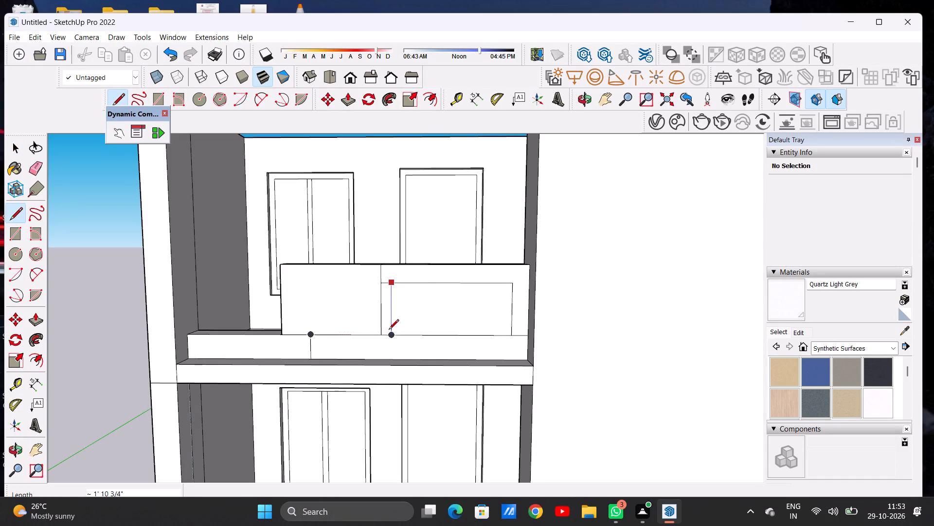
left_click(390, 331)
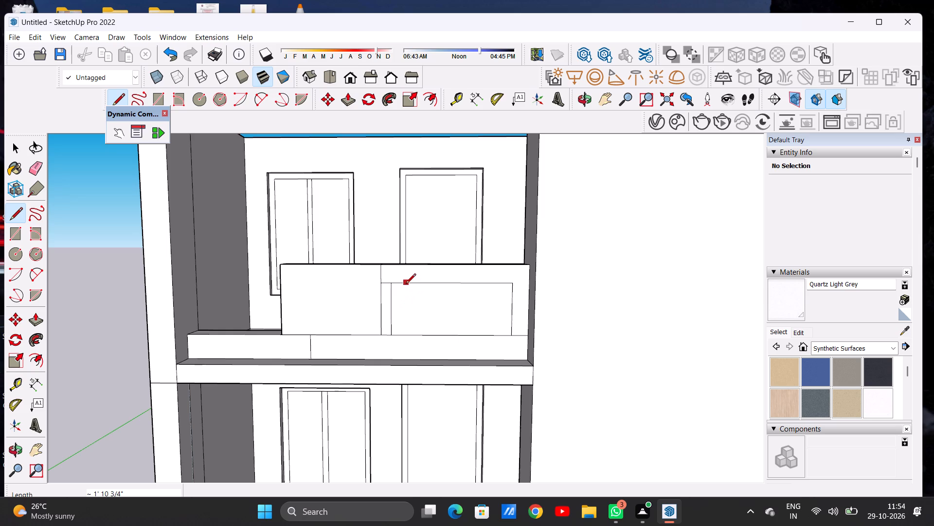
left_click(406, 284)
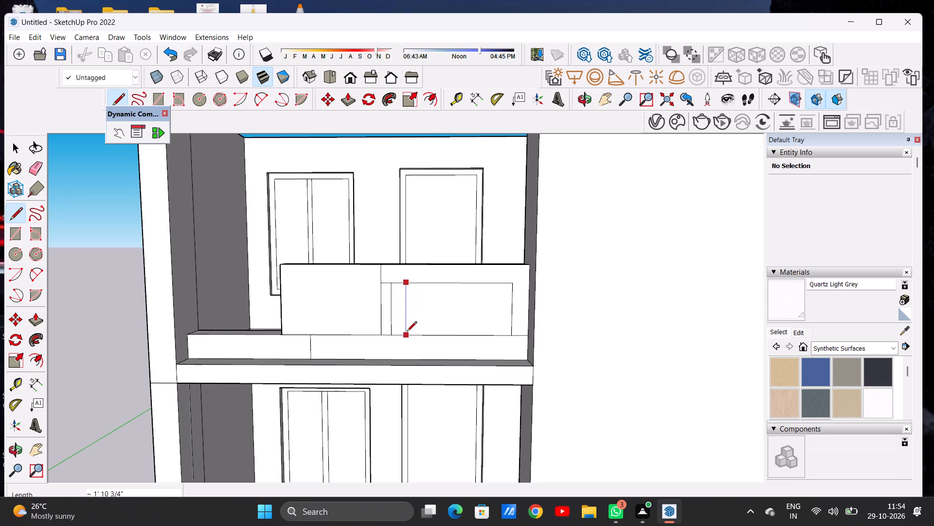
left_click(407, 332)
key("space")
Copy the narrow strip three times across the inset panel with Move, at successive offsets of about 1' 1 3/4", 1' 5/8" and 1' 1 7/8".
double_click(399, 318)
key("m")
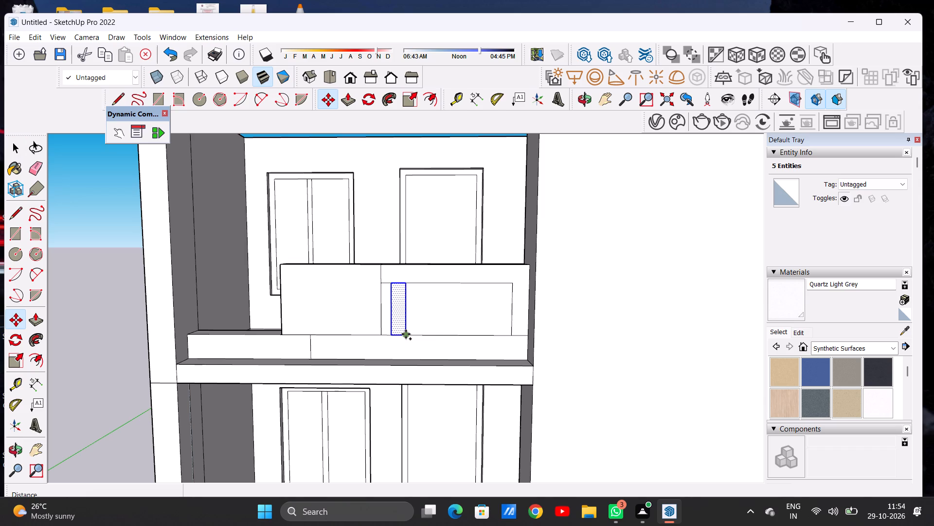
left_click(406, 334)
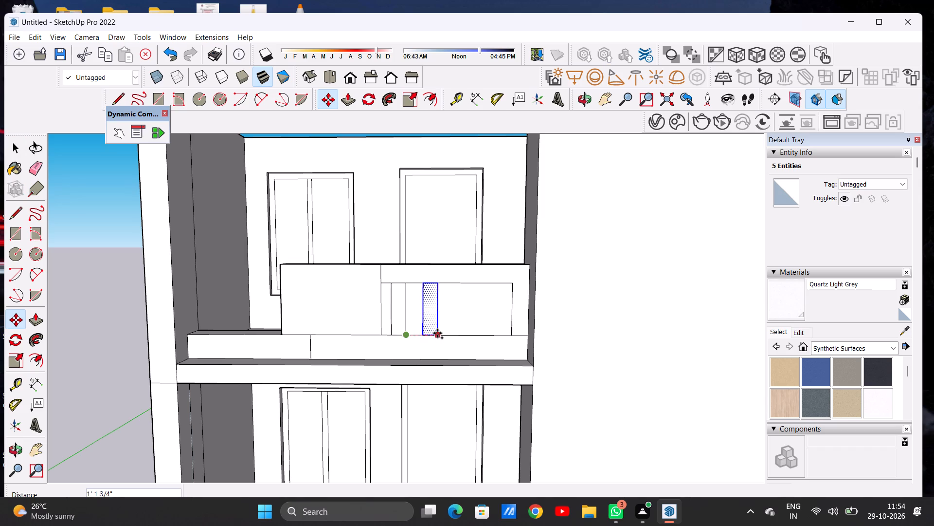
left_click(437, 333)
left_click(437, 333)
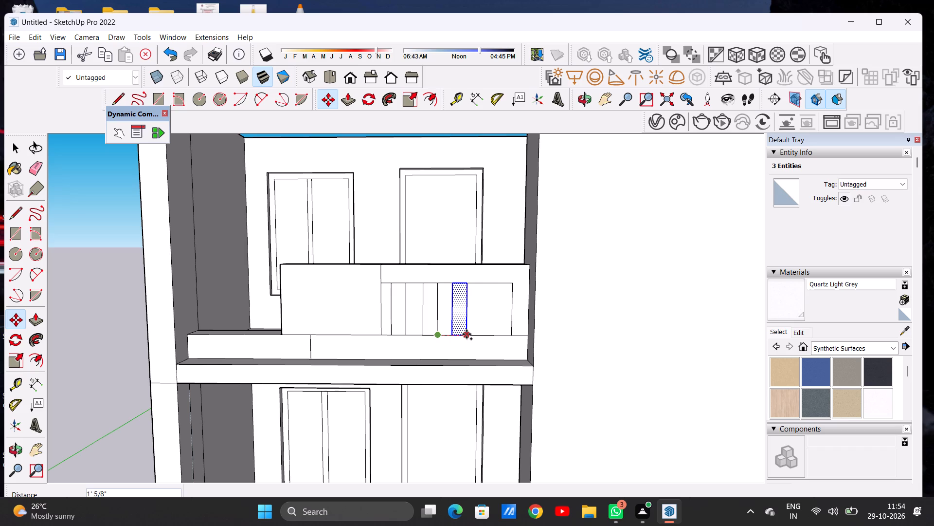
left_click(467, 334)
left_click(467, 334)
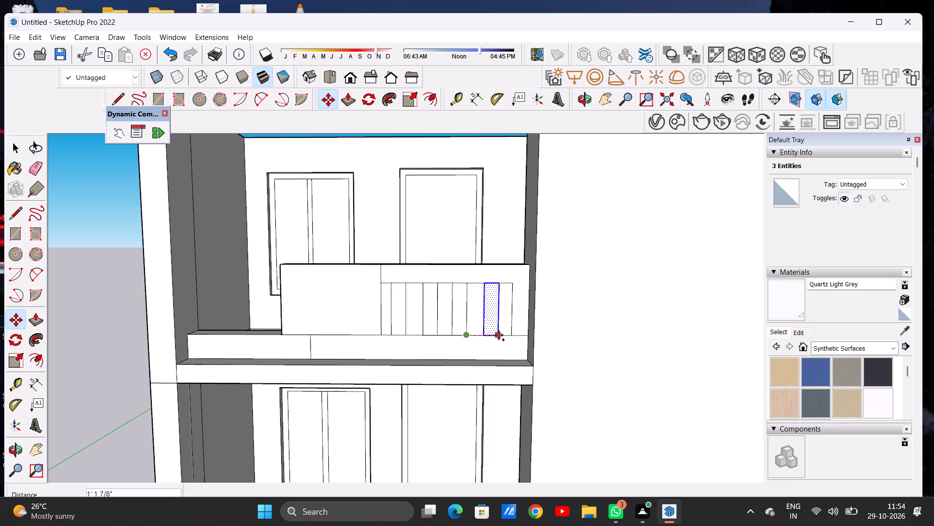
left_click(499, 336)
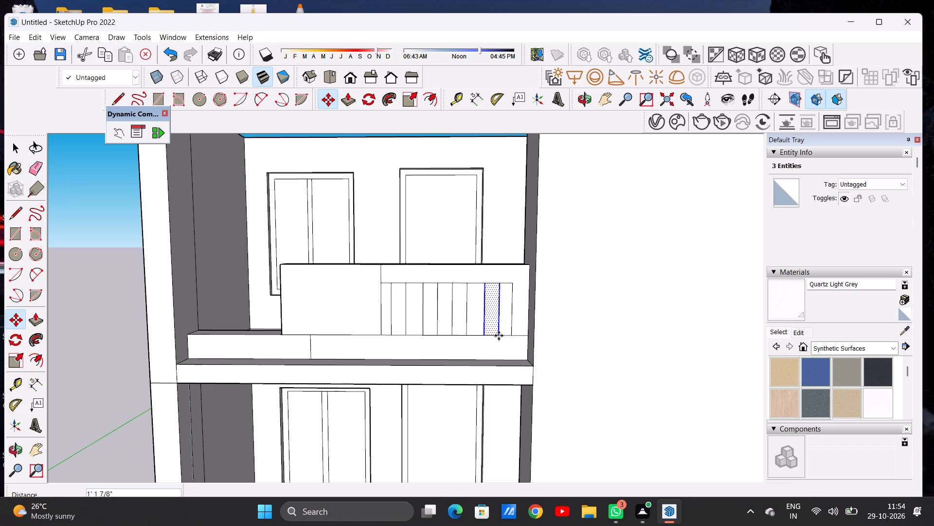
Push the first narrow strip beside the solid block about 1' 5/16" through the balcony wall to cut an opening.
key("space")
scroll(463, 336, "down", 8)
scroll(456, 324, "up", 2)
scroll(454, 322, "down", 3)
left_click(486, 176)
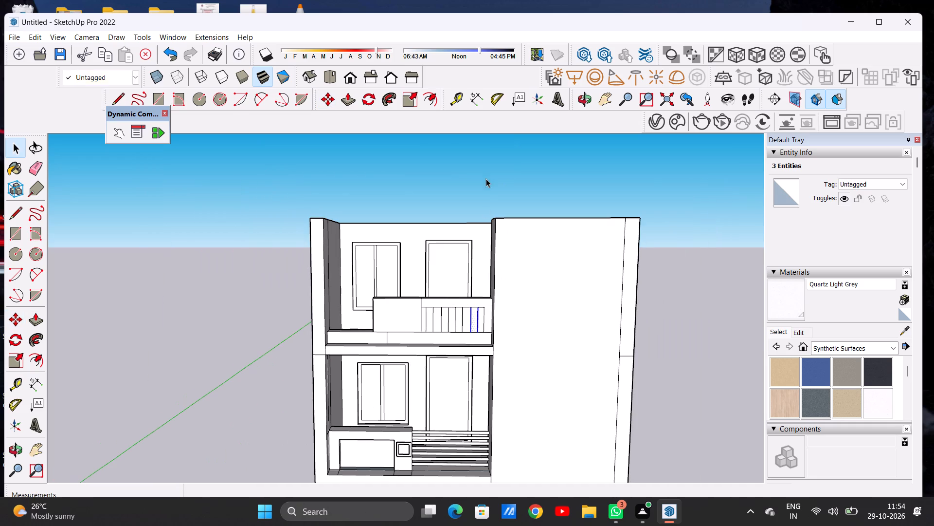
middle_click_drag(467, 300, 349, 381)
scroll(417, 314, "up", 8)
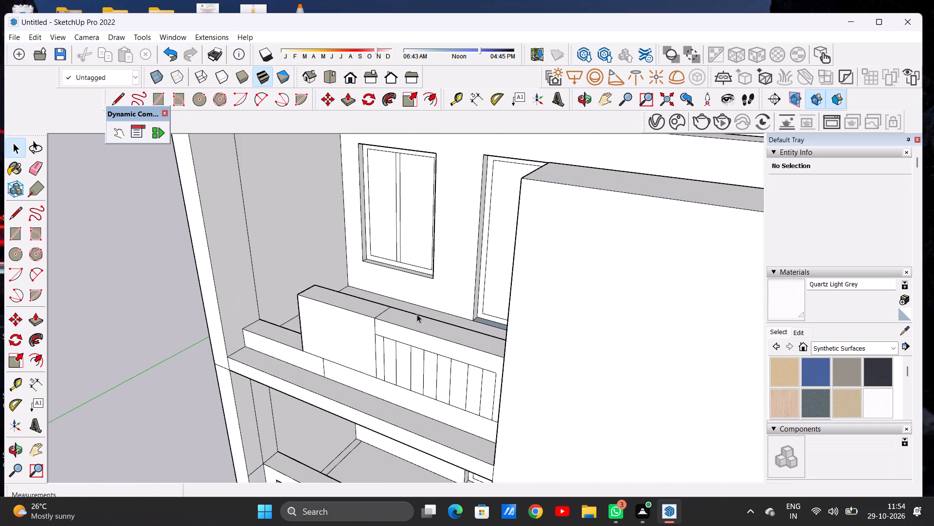
key("p")
scroll(394, 346, "up", 9)
left_click(380, 351)
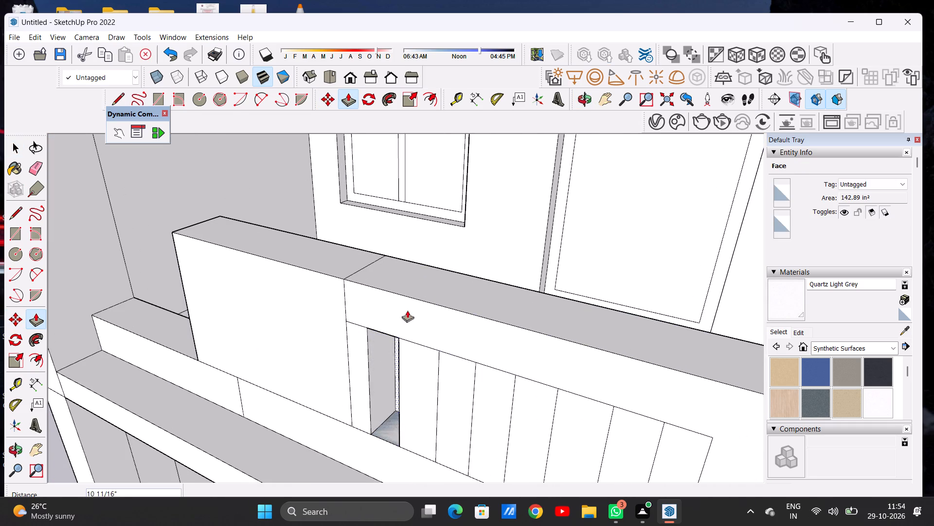
left_click(443, 268)
scroll(449, 279, "down", 1)
scroll(449, 279, "up", 1)
scroll(449, 279, "down", 7)
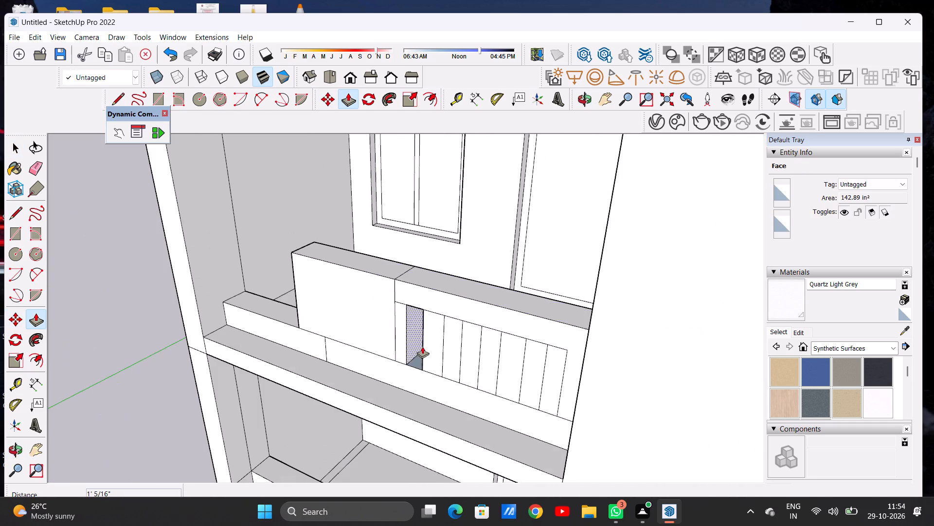
Cut the other three narrow strips through the balcony wall with Push/Pull, each about 1' 5/16" deep.
middle_click_drag(435, 338, 392, 366)
scroll(419, 356, "up", 4)
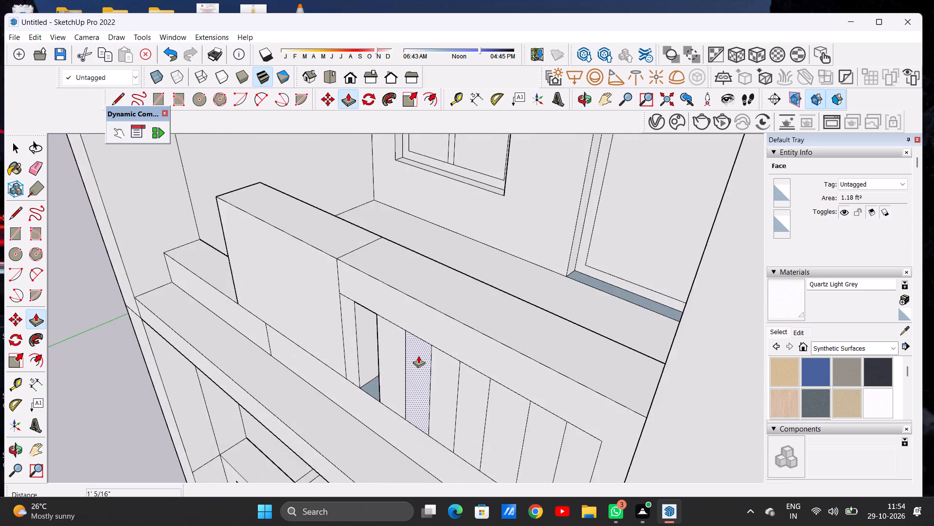
scroll(418, 356, "up", 3)
left_click(418, 356)
left_click(491, 262)
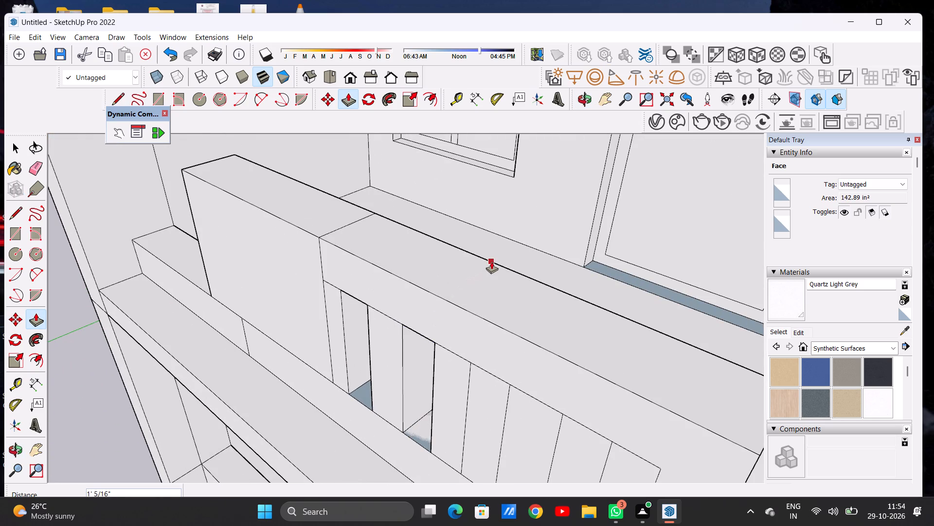
left_click(485, 394)
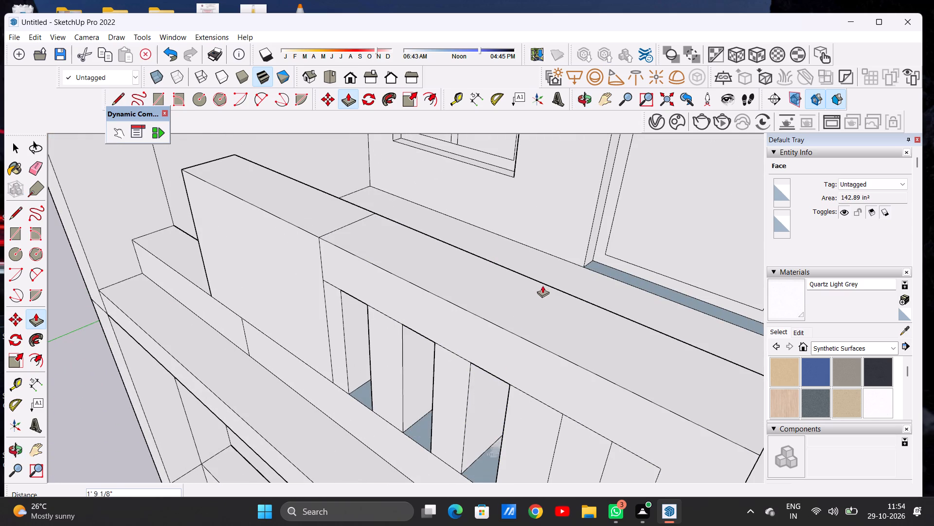
left_click(545, 283)
scroll(537, 263, "down", 7)
scroll(543, 310, "up", 6)
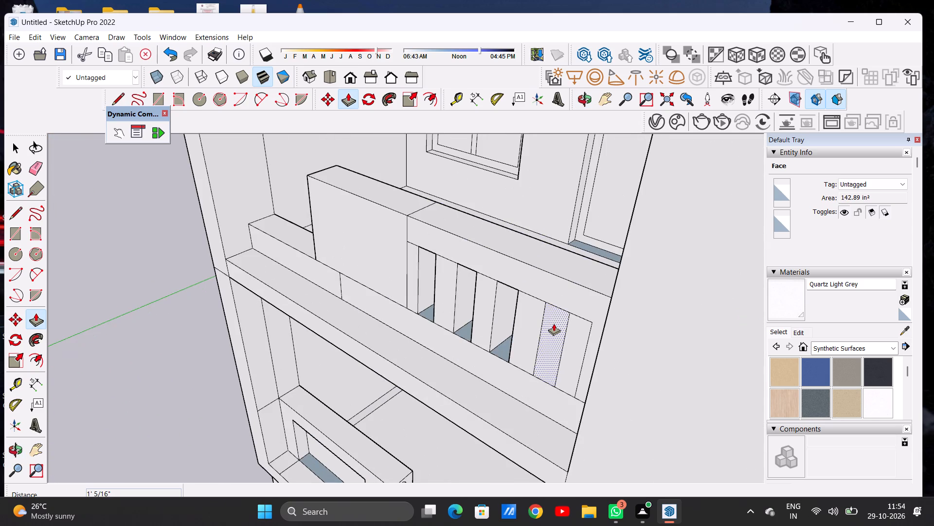
left_click(554, 323)
left_click(592, 251)
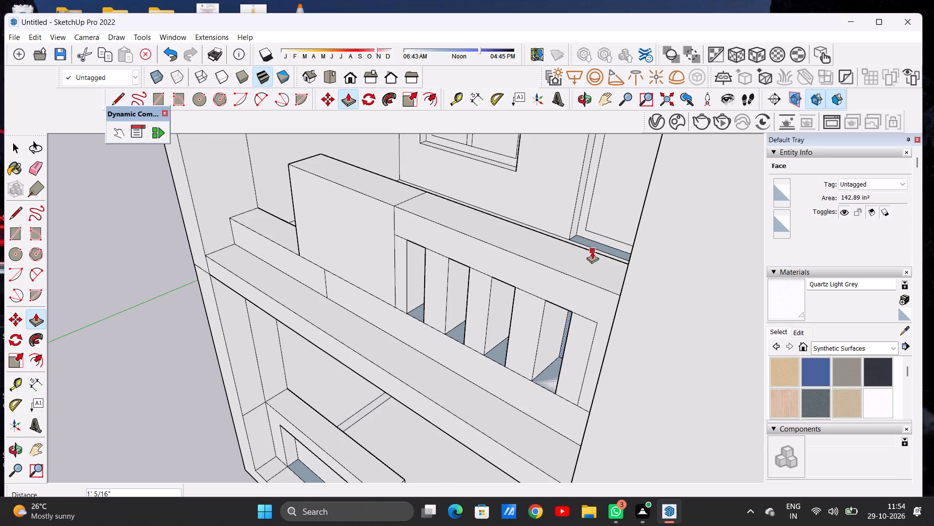
key("space")
Examine the balcony wall's four vertical openings up close and against the whole front elevation.
left_click(358, 77)
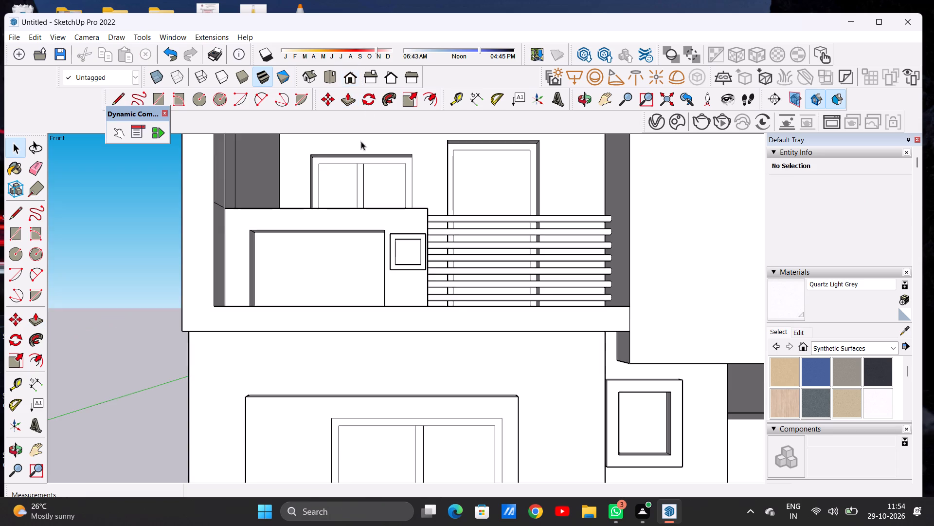
scroll(345, 259, "down", 16)
scroll(410, 196, "up", 4)
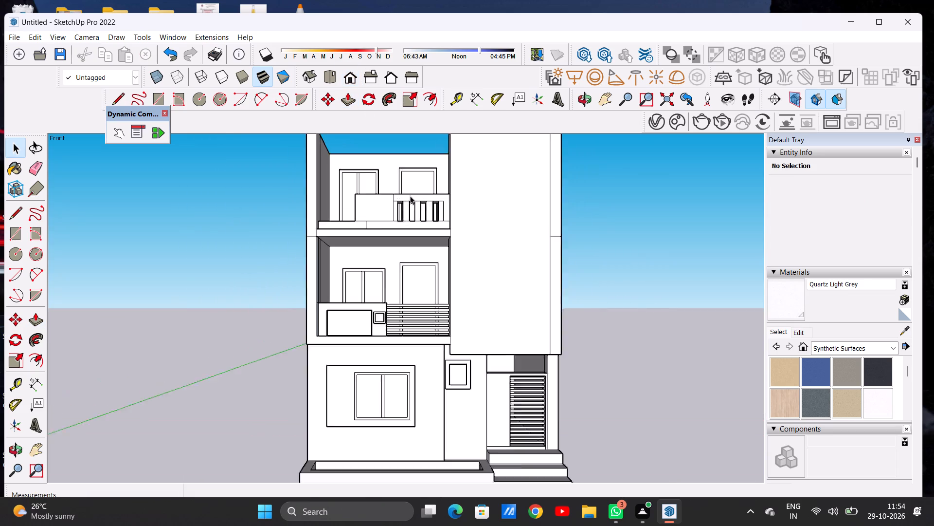
scroll(410, 196, "up", 14)
middle_click_drag(403, 221, 406, 264)
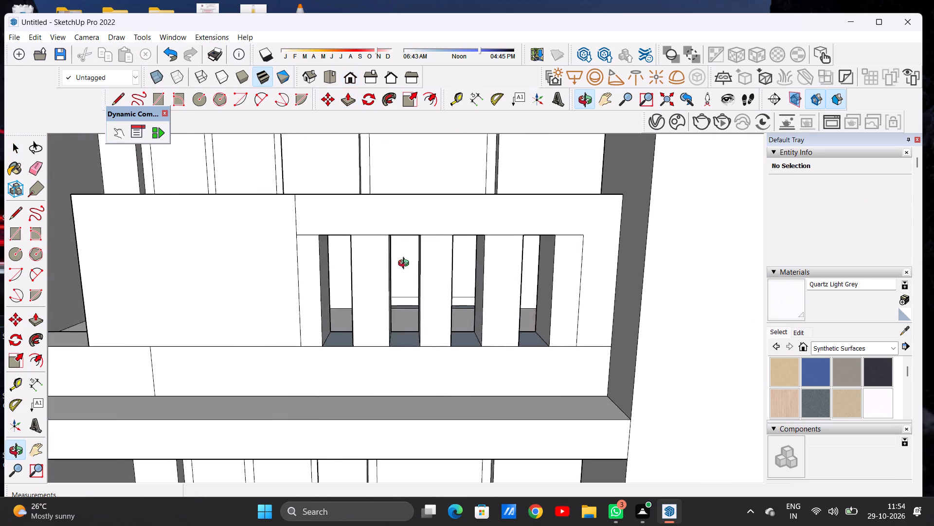
middle_click_drag(406, 264, 413, 233)
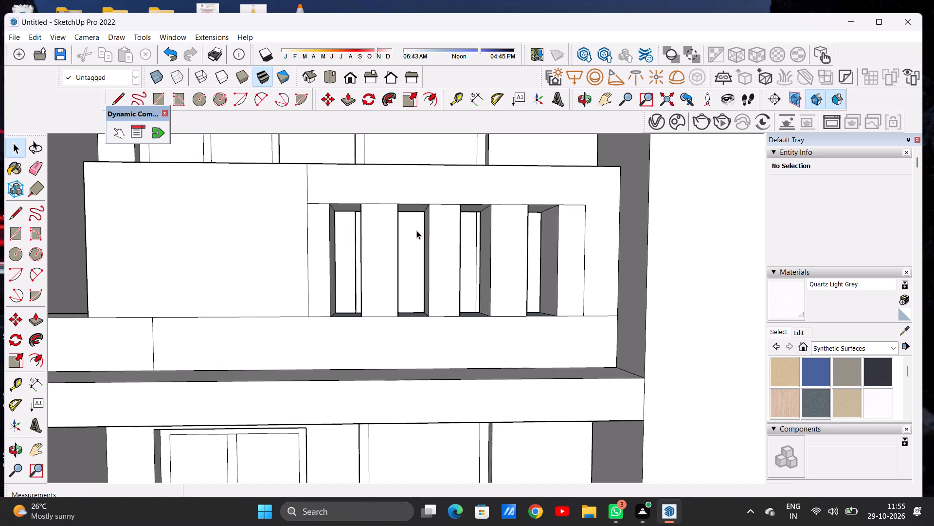
scroll(419, 218, "down", 8)
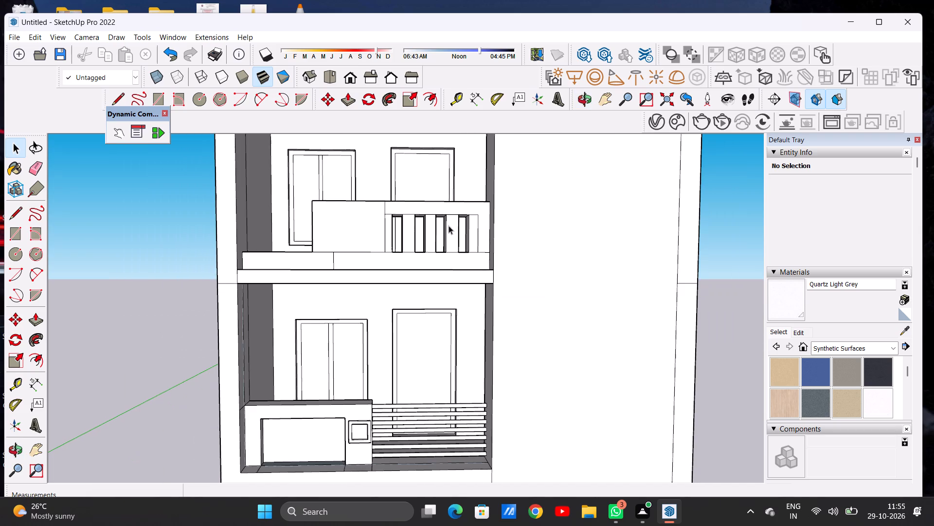
scroll(403, 232, "up", 6)
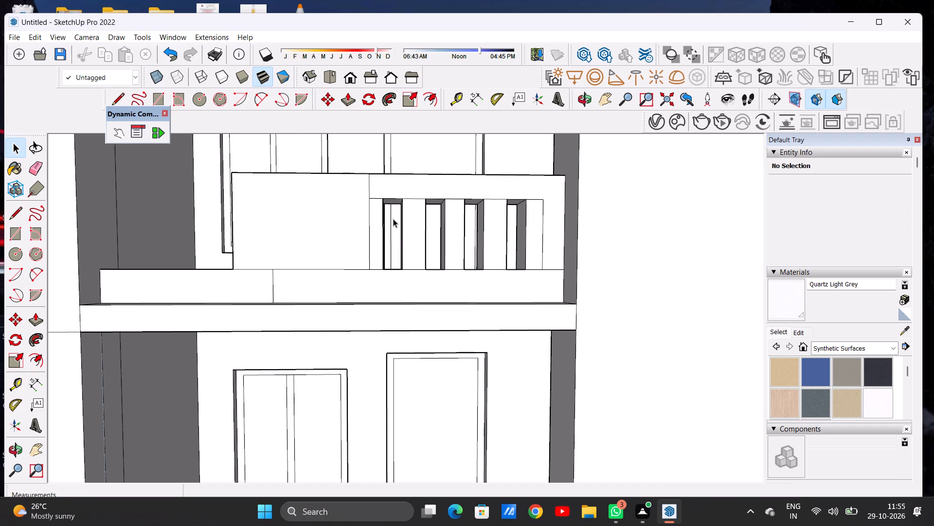
scroll(439, 245, "down", 10)
scroll(366, 232, "up", 4)
scroll(366, 232, "down", 1)
scroll(366, 232, "up", 4)
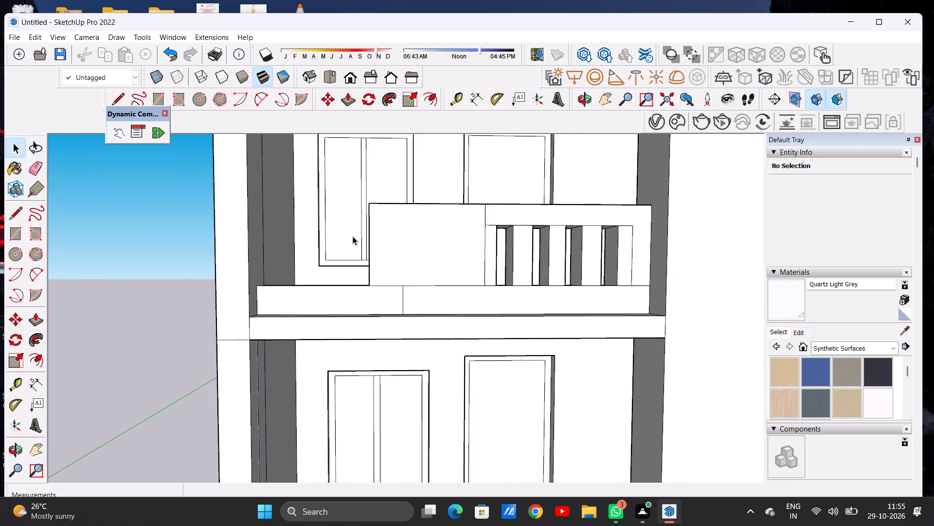
middle_click_drag(353, 237, 319, 259)
scroll(319, 259, "down", 7)
scroll(318, 260, "up", 1)
scroll(318, 261, "down", 4)
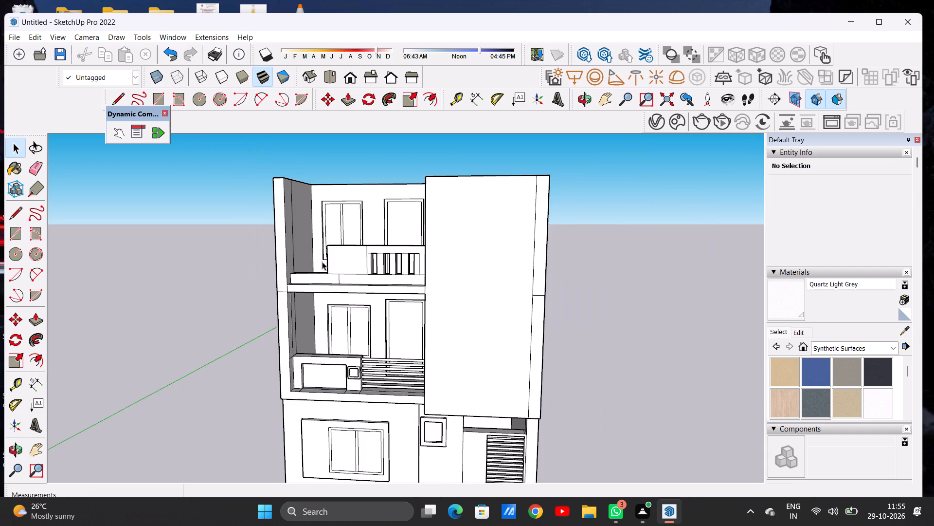
scroll(322, 262, "down", 4)
scroll(368, 233, "up", 6)
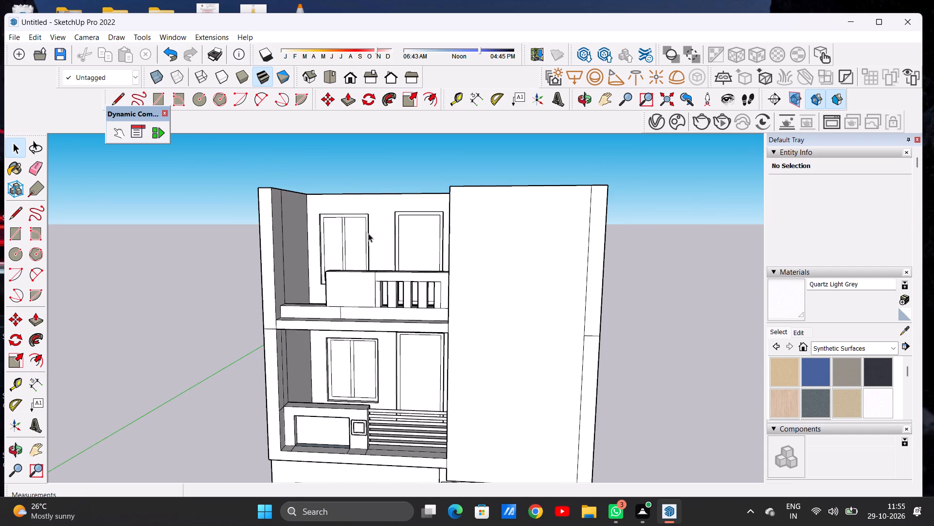
key("4")
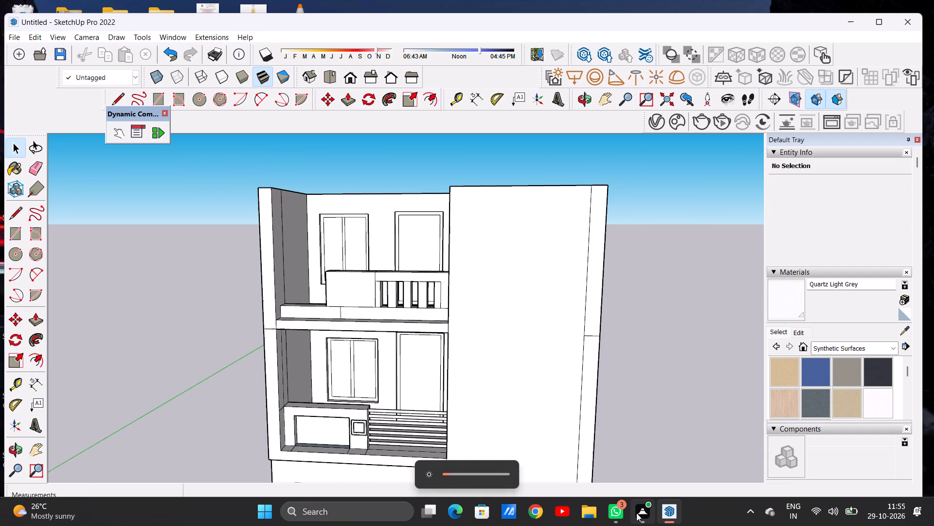
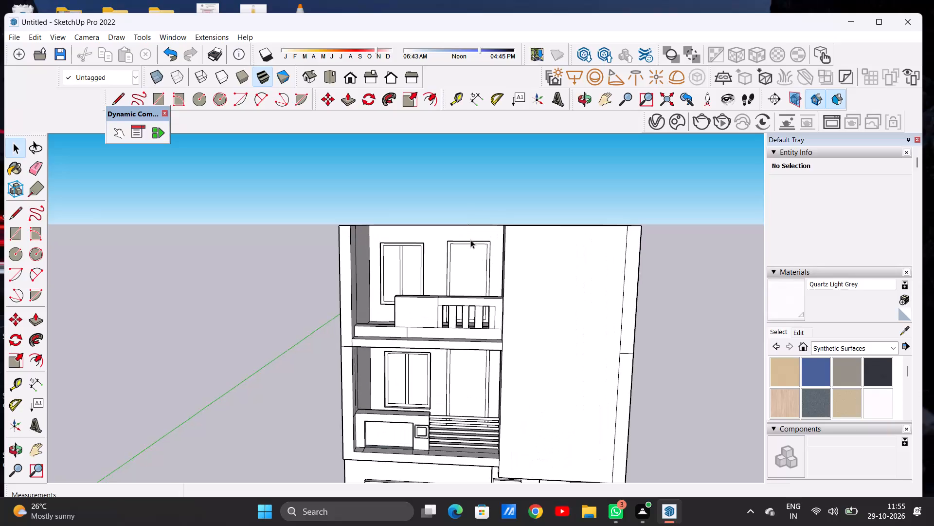
Draw a circle of about 1 1/8" radius near the top of the solid balcony block's end face.
scroll(438, 243, "down", 5)
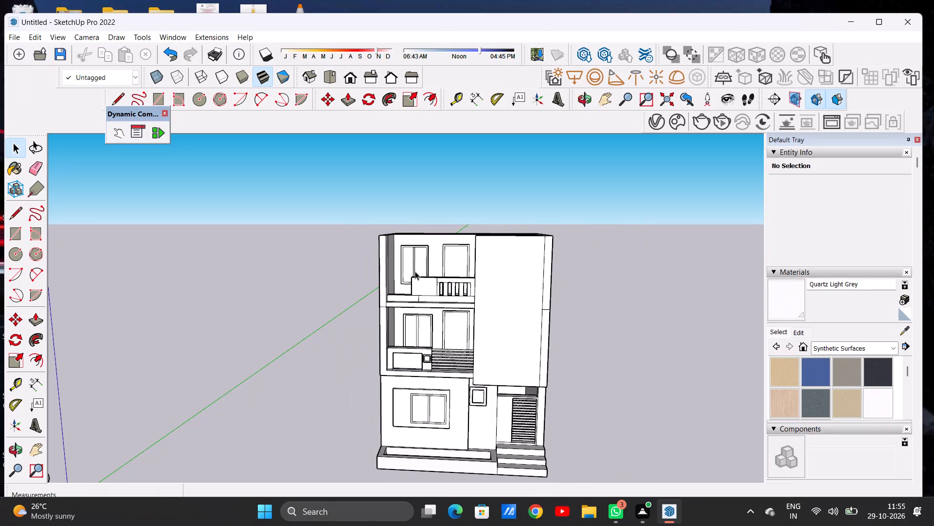
middle_click_drag(442, 271, 491, 288)
scroll(421, 289, "up", 6)
scroll(421, 289, "down", 1)
scroll(421, 289, "up", 4)
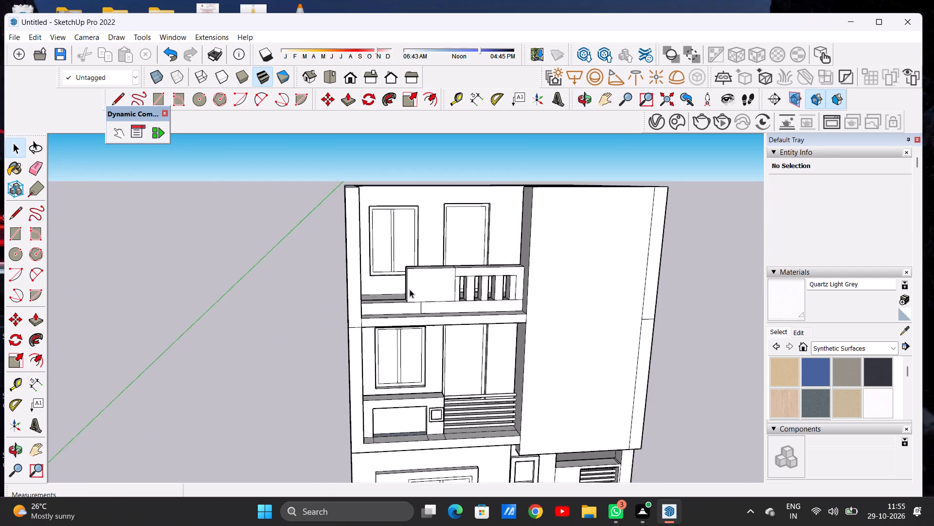
scroll(410, 289, "up", 6)
middle_click_drag(396, 295, 482, 294)
scroll(489, 285, "up", 4)
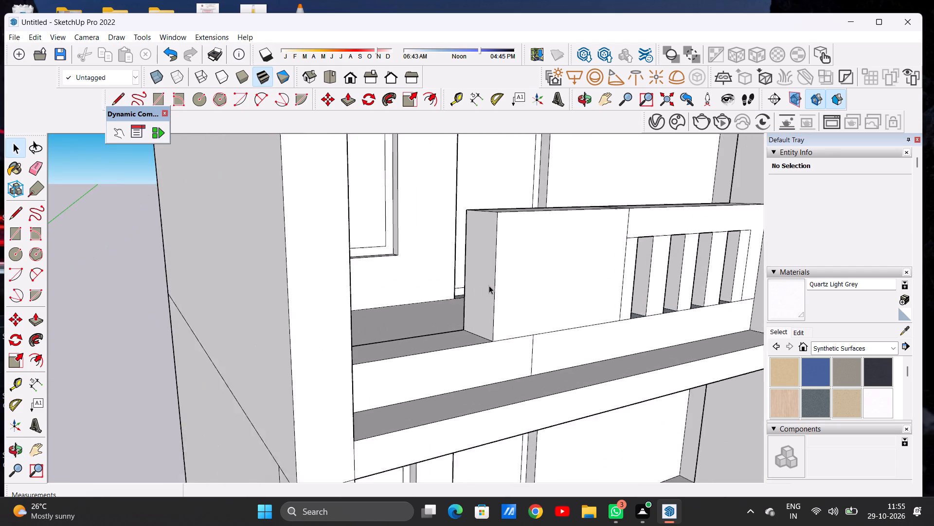
scroll(489, 285, "up", 1)
key("c")
scroll(480, 244, "up", 3)
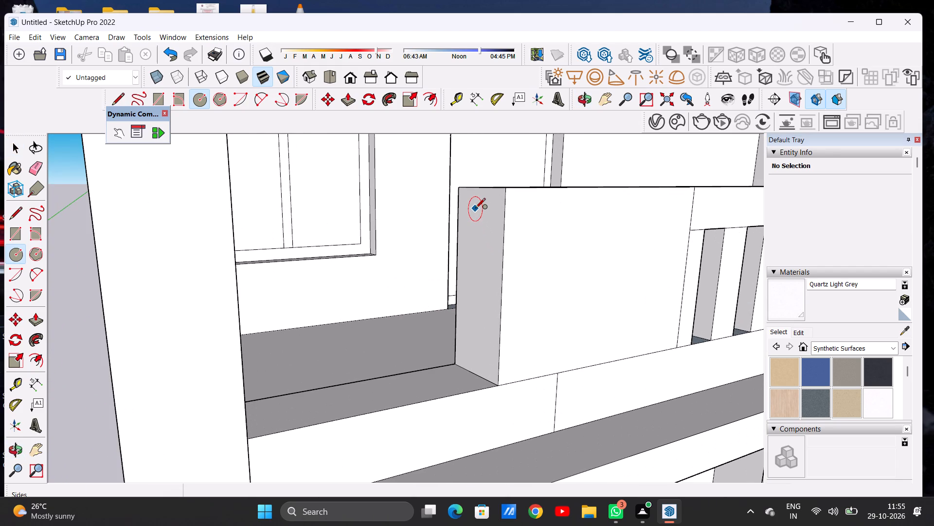
left_click(478, 212)
scroll(479, 200, "up", 7)
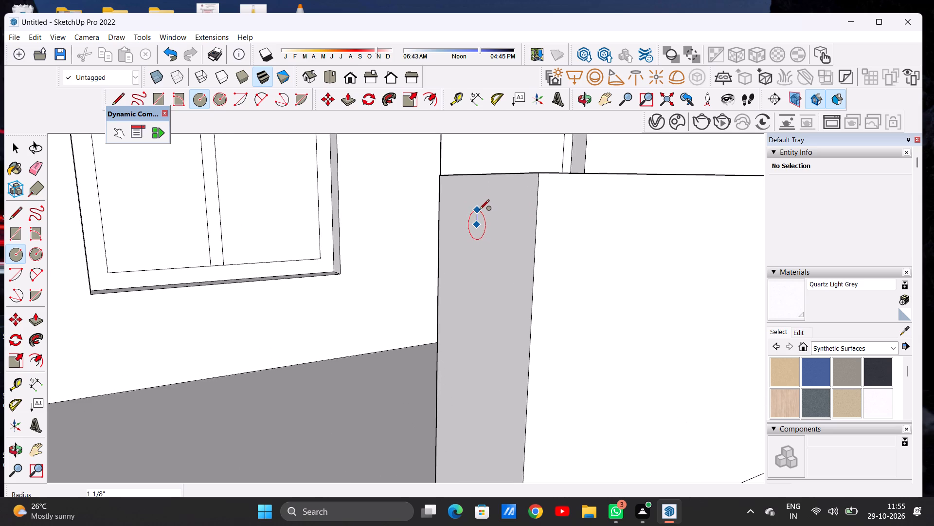
left_click(479, 210)
key("space")
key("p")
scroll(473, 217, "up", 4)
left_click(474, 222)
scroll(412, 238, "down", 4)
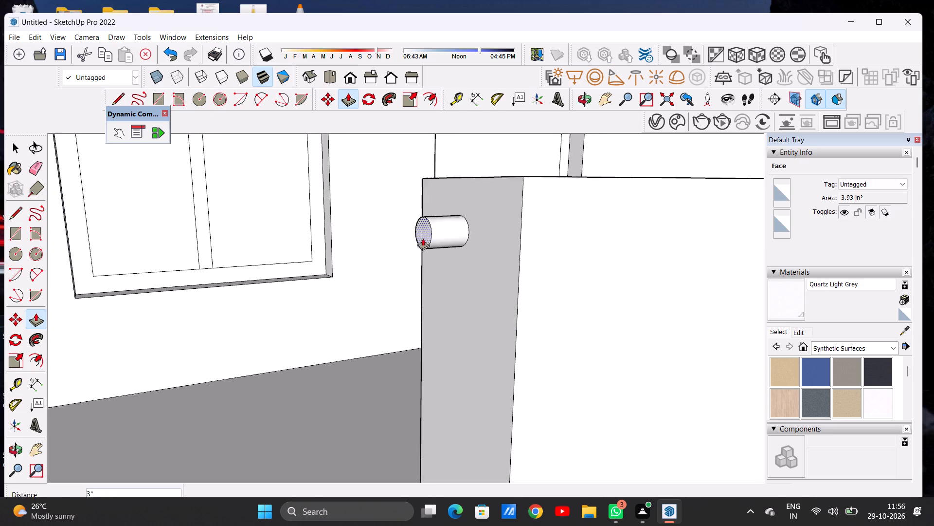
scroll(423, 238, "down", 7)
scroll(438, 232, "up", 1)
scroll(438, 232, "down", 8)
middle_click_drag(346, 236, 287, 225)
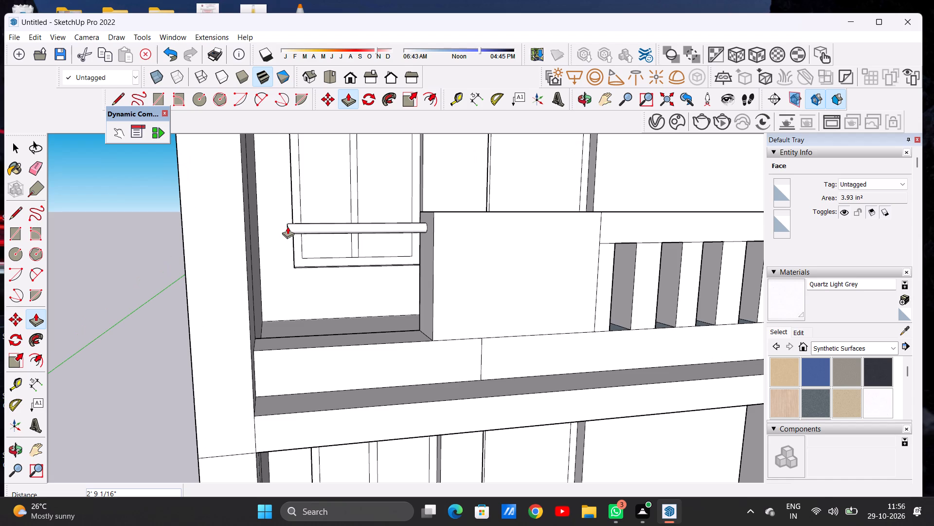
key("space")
Copy the circle and its face about 1' 11 13/16" straight down to the bottom of the end face.
middle_click_drag(353, 233, 437, 240)
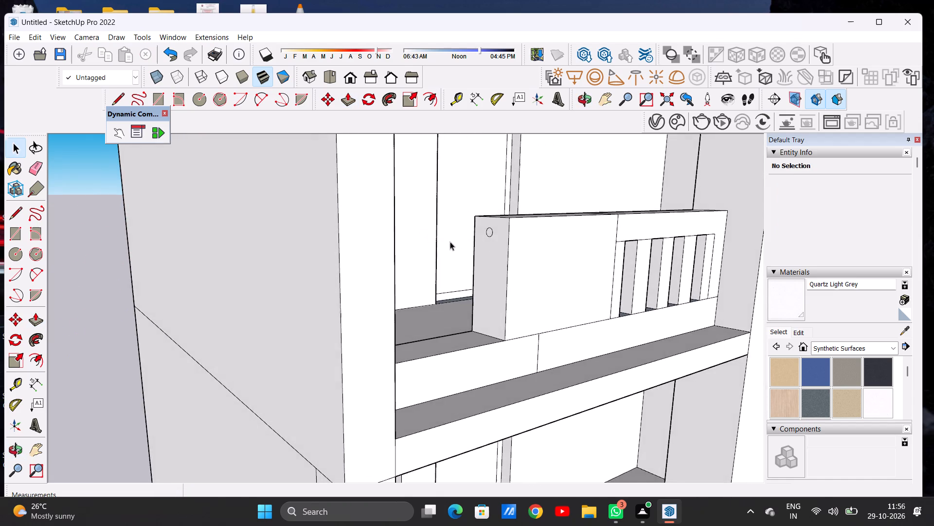
scroll(492, 242, "up", 11)
double_click(489, 227)
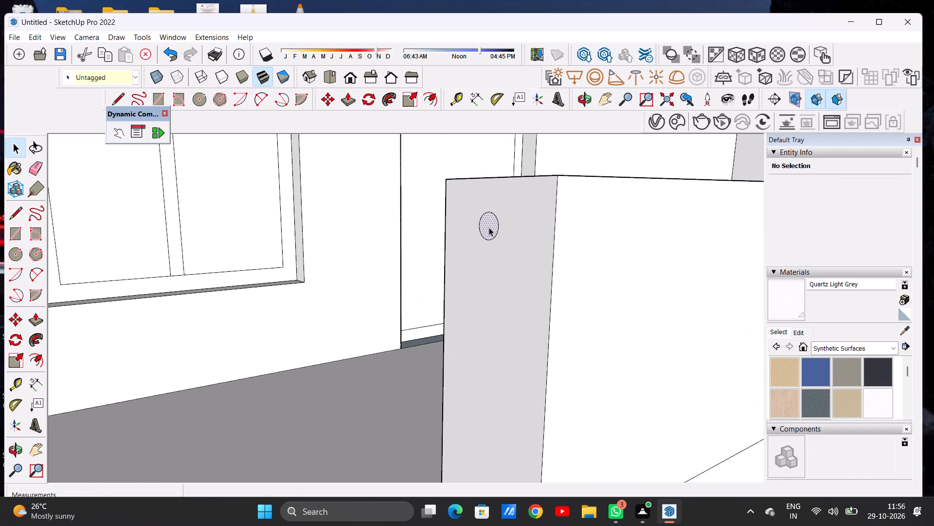
key("m")
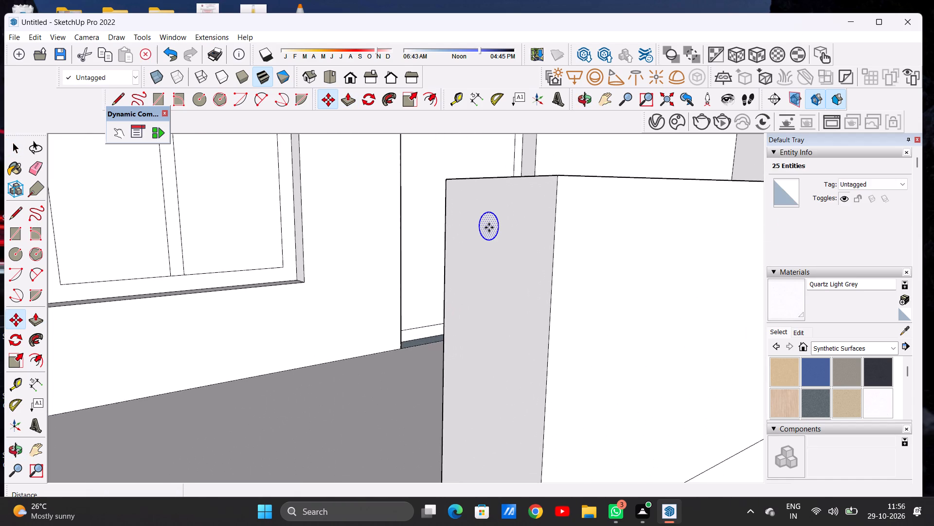
left_click(493, 242)
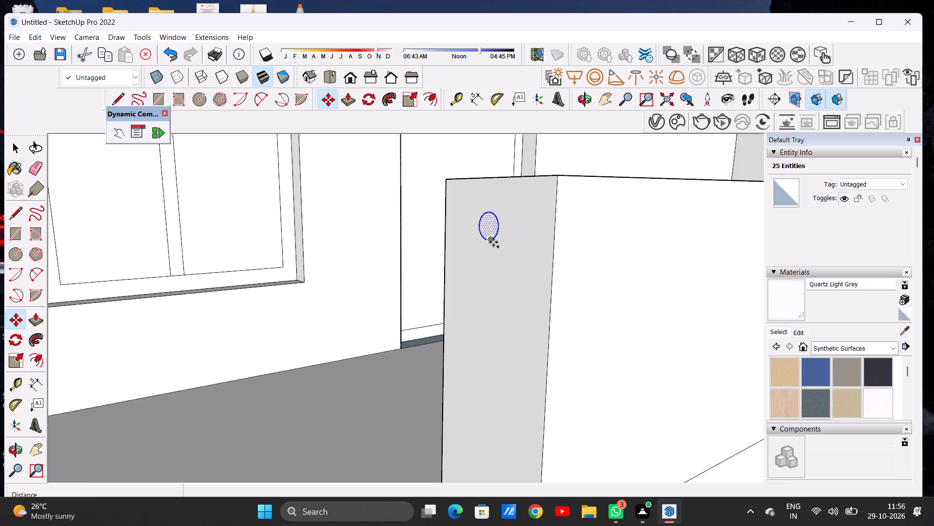
scroll(490, 239, "down", 12)
scroll(490, 307, "up", 10)
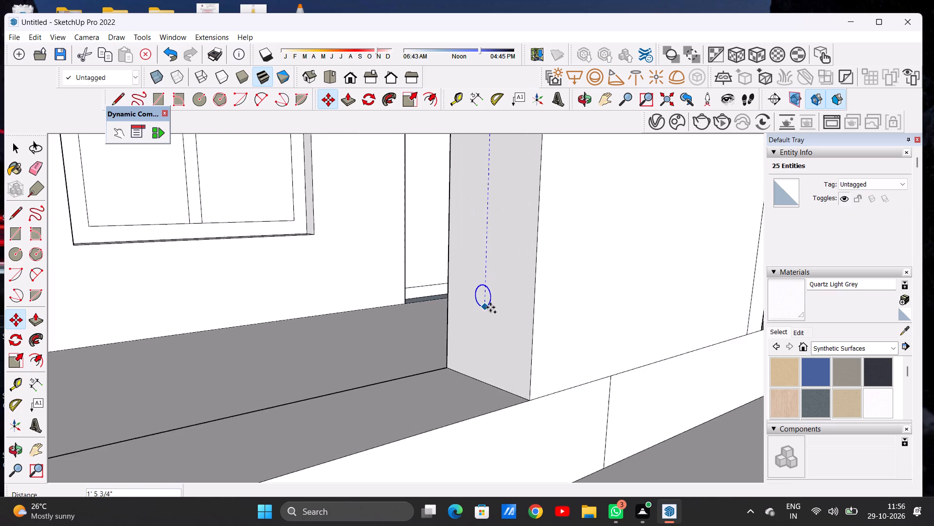
left_click(482, 371)
Copy the circle four more times with Move between the top and bottom ones, making a roughly evenly spaced column of six.
left_click(482, 371)
scroll(482, 326, "down", 5)
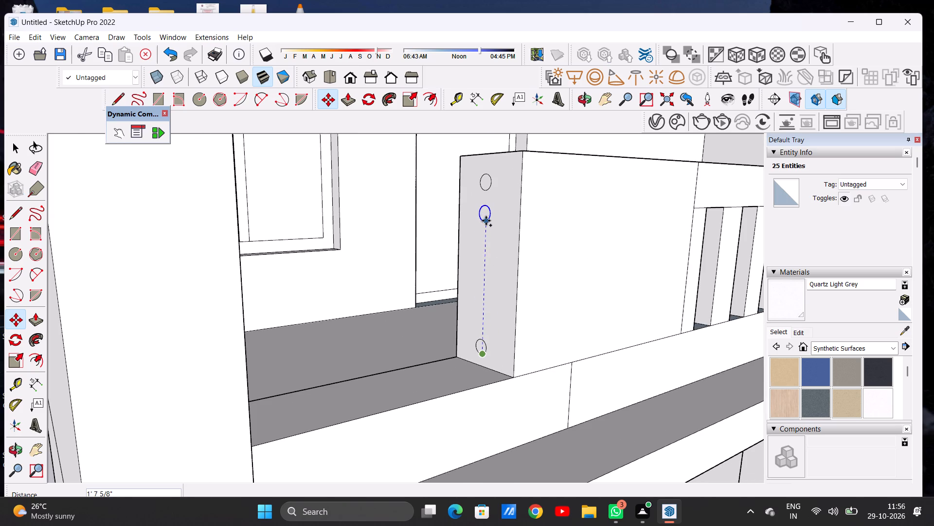
left_click(486, 221)
left_click(486, 221)
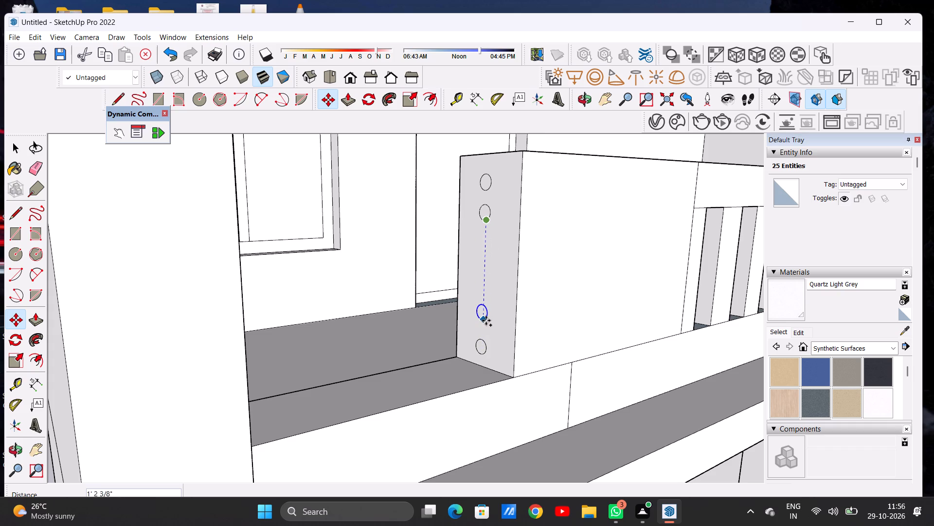
left_click(485, 324)
left_click(485, 324)
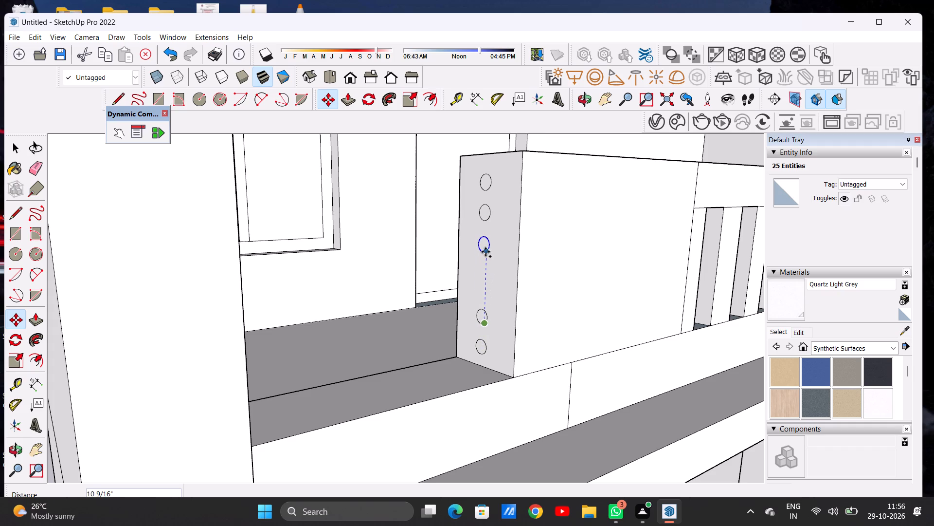
left_click(485, 252)
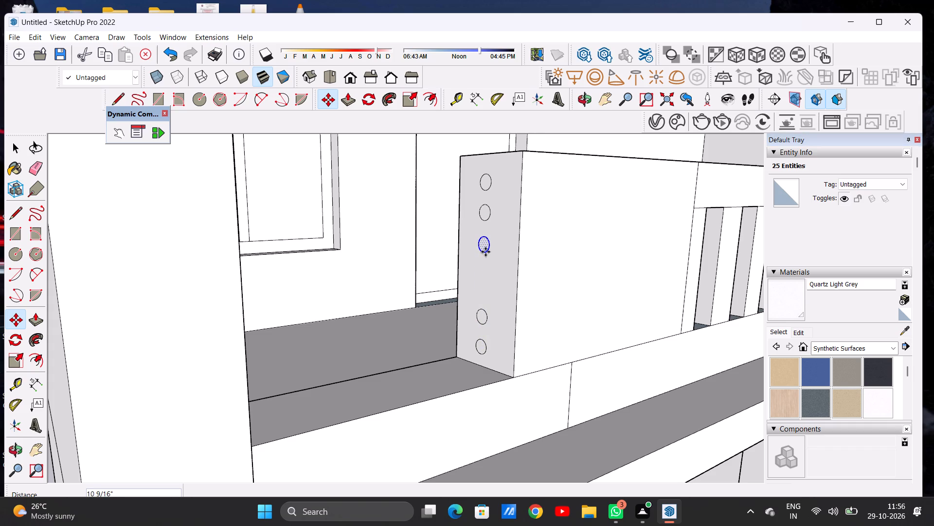
left_click(485, 252)
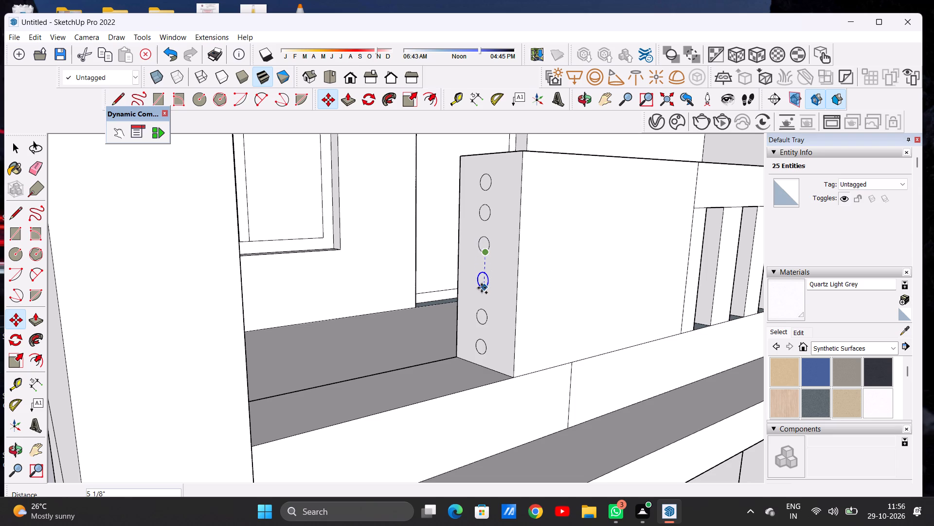
left_click(482, 288)
key("space")
scroll(458, 262, "down", 5)
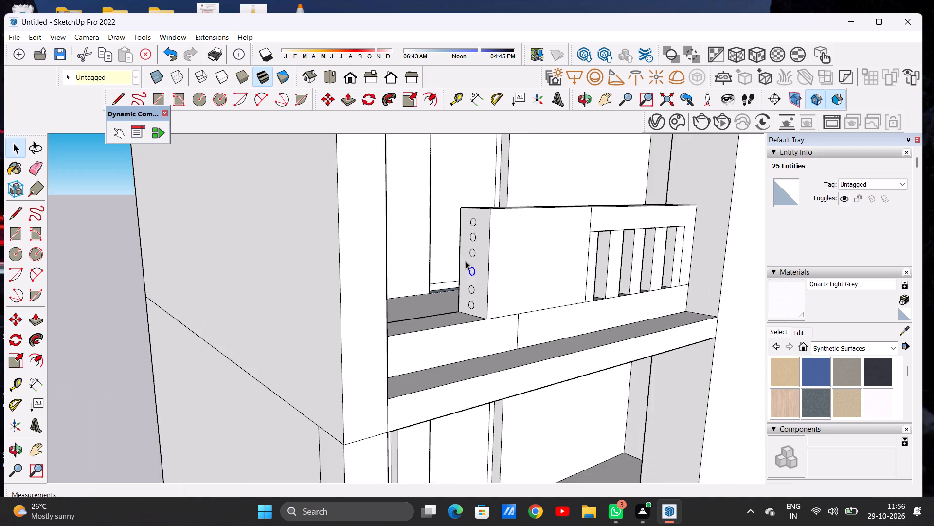
scroll(466, 261, "down", 16)
left_click(713, 240)
Push/Pull the top circle about 3' 5 5/8" across the balcony gap to the side wall as a round rail.
scroll(530, 256, "up", 4)
scroll(530, 256, "down", 1)
scroll(530, 256, "up", 2)
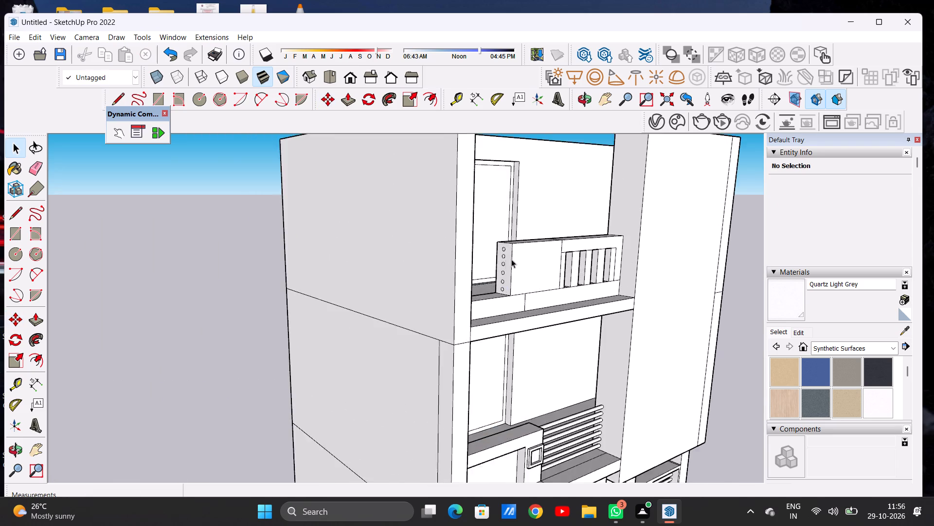
scroll(511, 259, "up", 2)
scroll(505, 261, "down", 1)
scroll(505, 261, "up", 2)
scroll(507, 261, "down", 1)
scroll(507, 261, "up", 12)
key("p")
scroll(497, 230, "up", 2)
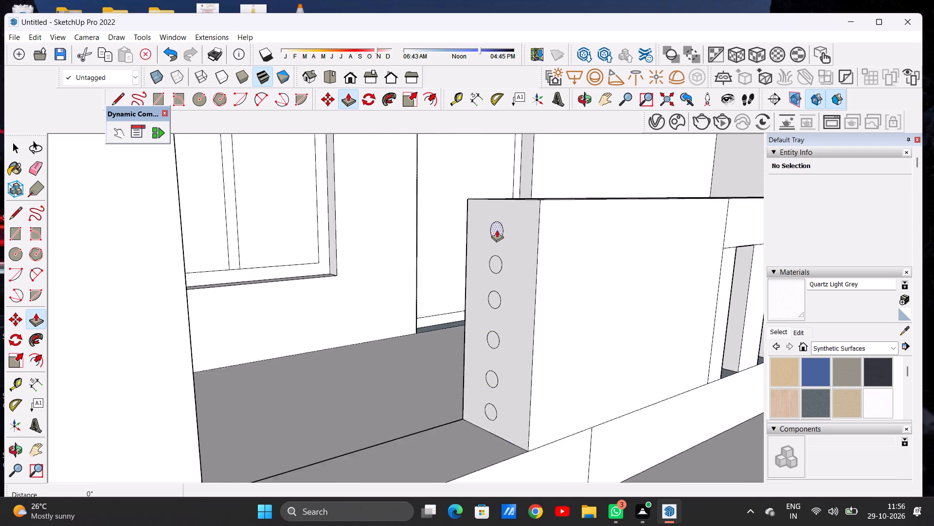
scroll(497, 230, "up", 4)
left_click(497, 230)
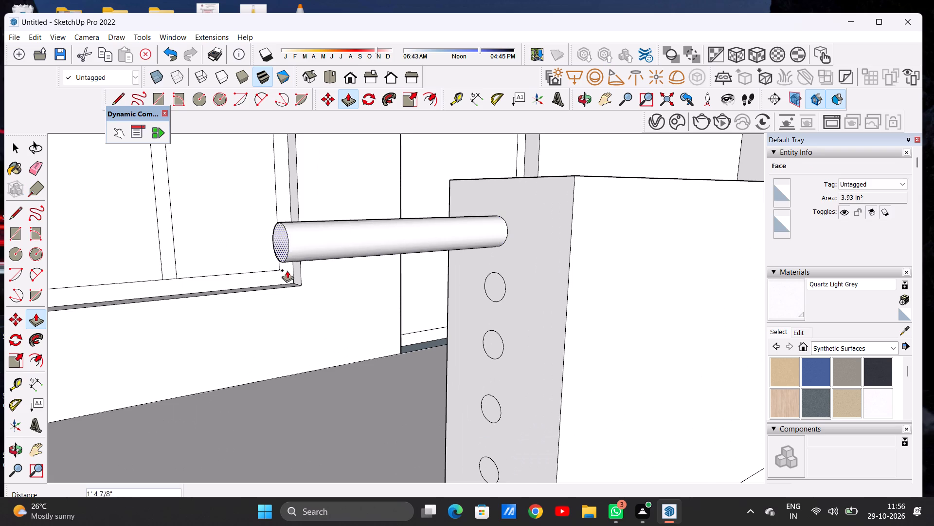
scroll(373, 261, "down", 12)
middle_click_drag(369, 251, 235, 231)
scroll(262, 239, "up", 10)
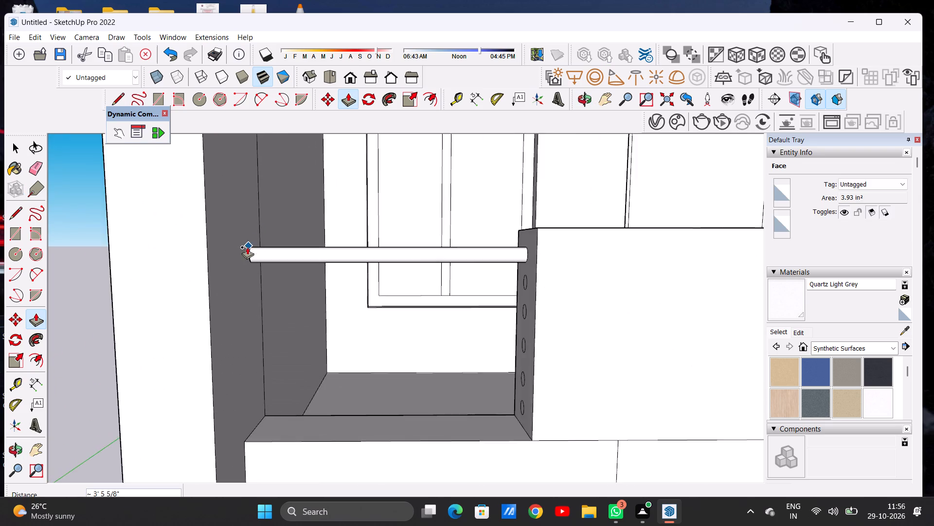
scroll(247, 247, "up", 4)
left_click(223, 228)
Extrude the second circle from the top about 3' 5 5/8" to the side wall, matching the first rail.
scroll(351, 239, "down", 5)
scroll(353, 239, "up", 1)
scroll(354, 238, "down", 7)
middle_click_drag(380, 270, 427, 298)
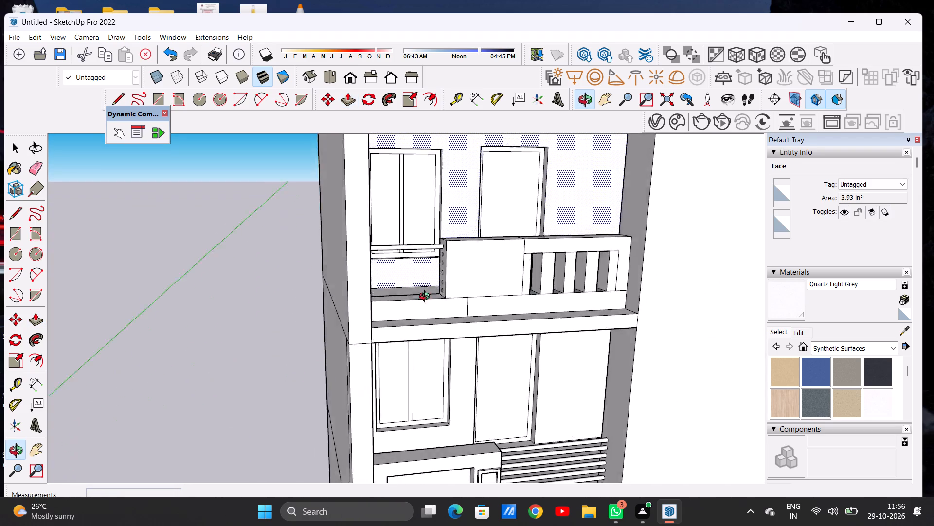
middle_click_drag(427, 298, 446, 312)
scroll(447, 253, "up", 11)
scroll(441, 264, "down", 2)
scroll(441, 264, "up", 9)
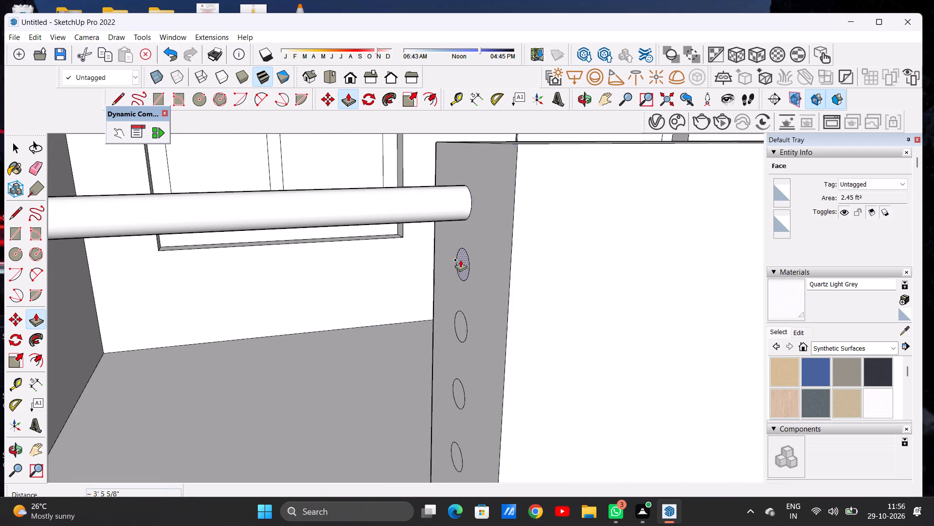
left_click(463, 260)
scroll(346, 285, "down", 9)
scroll(371, 272, "up", 1)
scroll(371, 272, "down", 7)
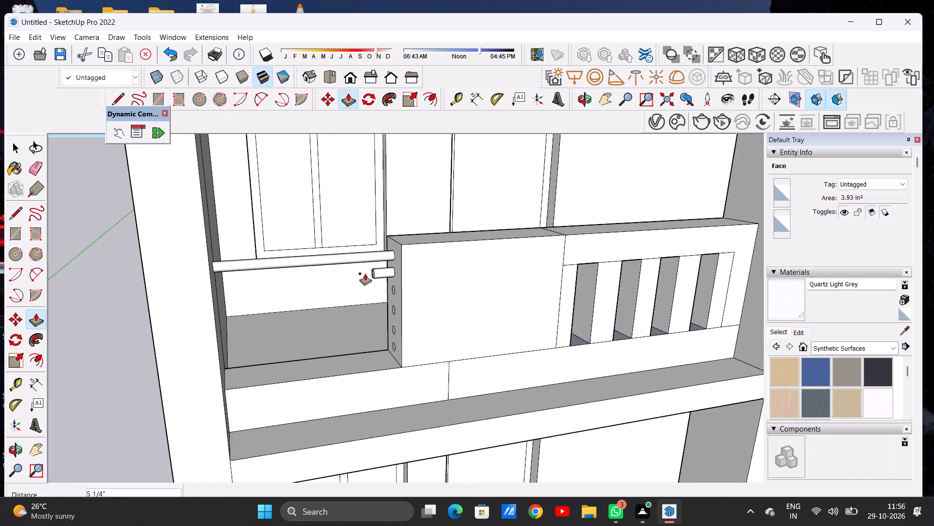
middle_click_drag(261, 282, 228, 274)
scroll(222, 271, "up", 6)
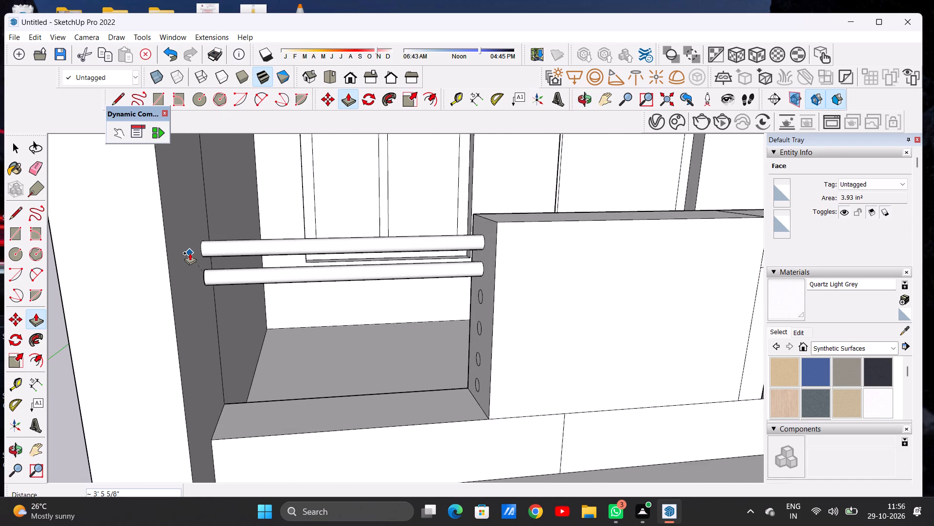
left_click(190, 253)
Extrude the third circle from the top about 3' 5 5/8" to the side wall as another round rail.
scroll(312, 246, "down", 7)
middle_click_drag(331, 307, 367, 291)
scroll(428, 289, "up", 4)
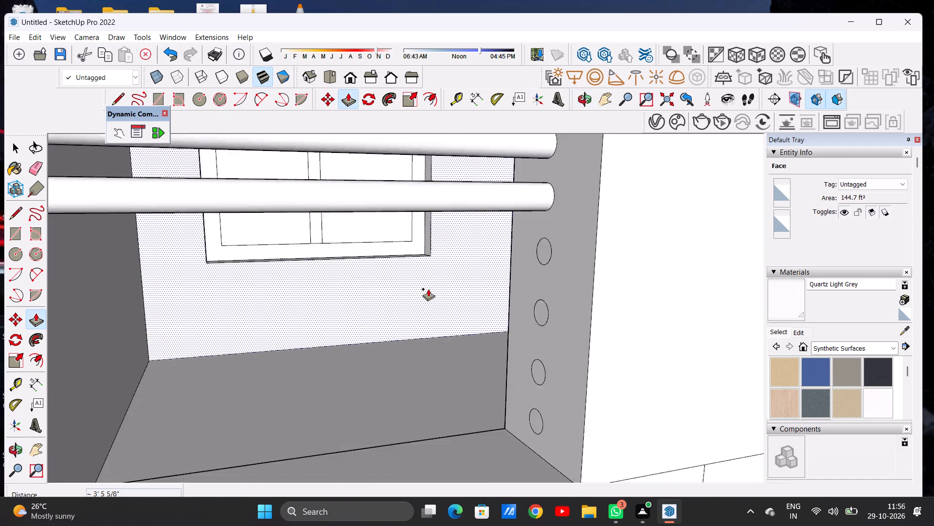
scroll(428, 289, "up", 2)
left_click(690, 211)
scroll(239, 338, "down", 7)
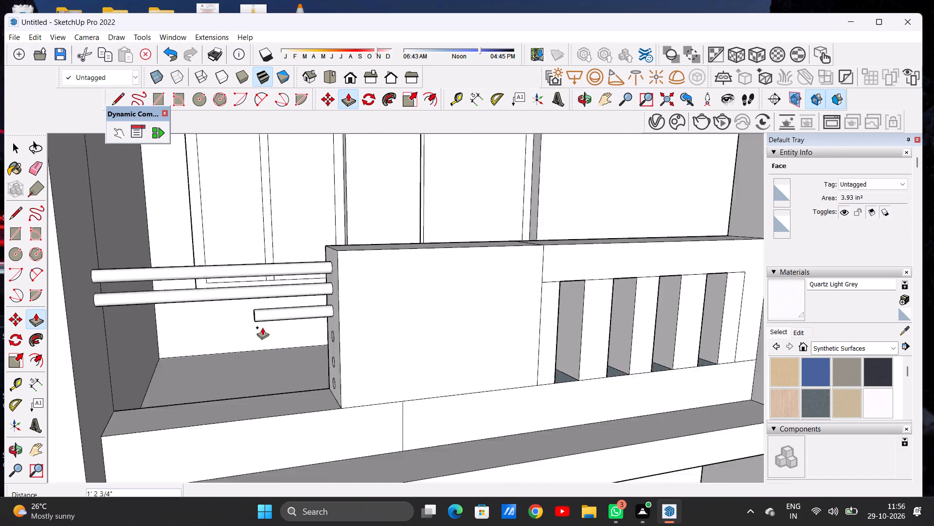
scroll(262, 327, "down", 2)
scroll(262, 327, "up", 1)
scroll(262, 327, "down", 1)
left_click(134, 312)
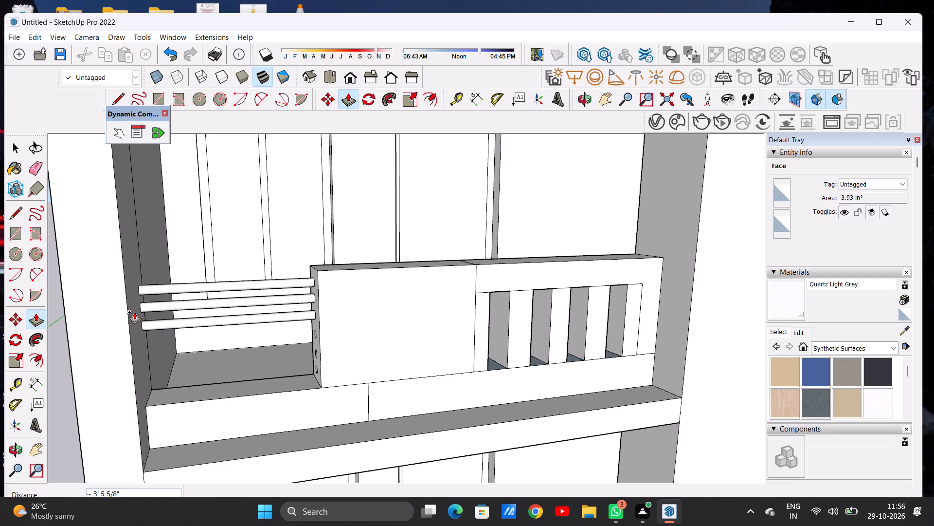
Extrude the fourth circle from the top about 3' 5 5/8" to the side wall as another round rail.
scroll(311, 335, "up", 6)
middle_click_drag(298, 340, 347, 331)
scroll(361, 329, "up", 4)
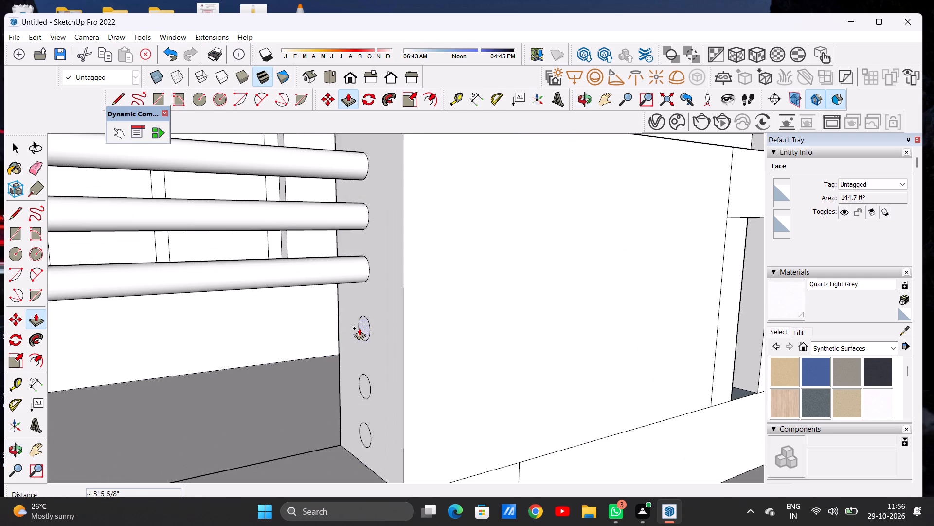
left_click(365, 325)
scroll(213, 373, "down", 4)
scroll(253, 372, "down", 3)
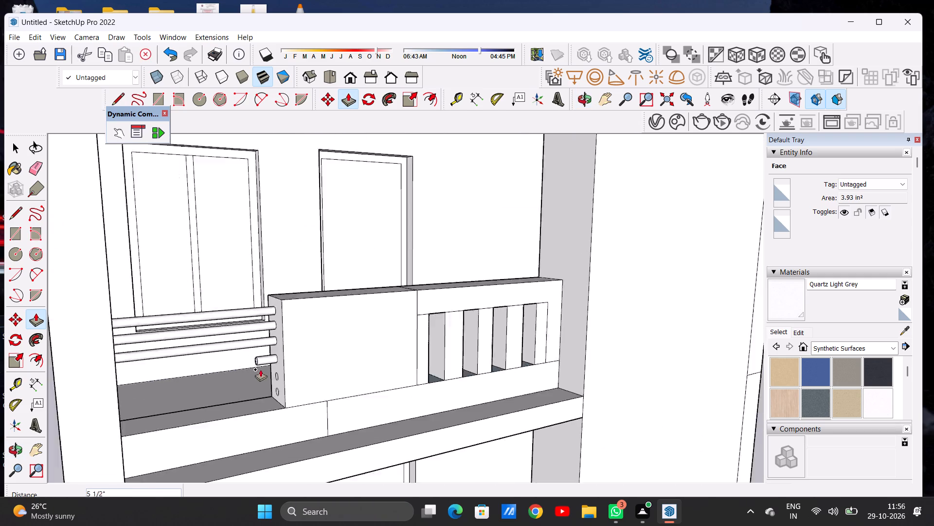
scroll(260, 369, "down", 3)
scroll(264, 364, "up", 1)
scroll(264, 364, "down", 3)
middle_click_drag(177, 361, 67, 350)
scroll(211, 349, "up", 11)
scroll(181, 343, "down", 1)
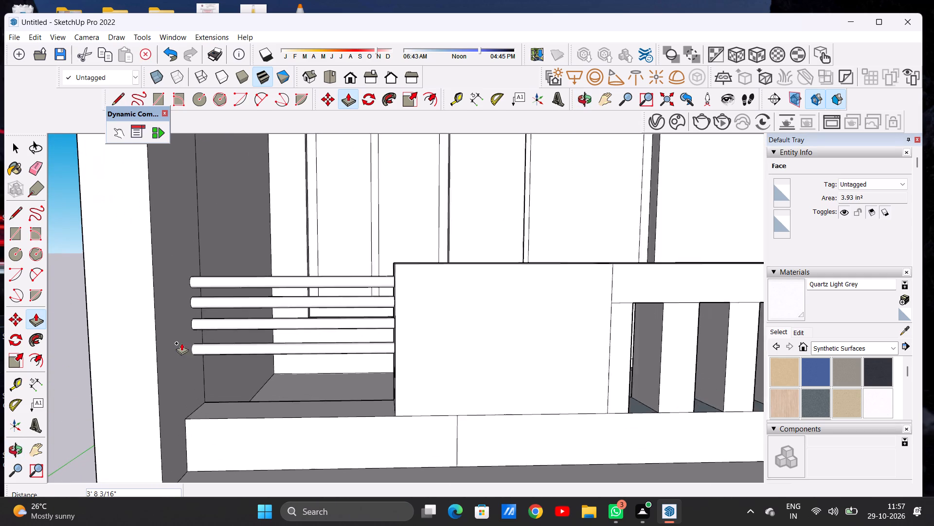
left_click(181, 329)
scroll(301, 355, "down", 9)
middle_click_drag(327, 355, 414, 356)
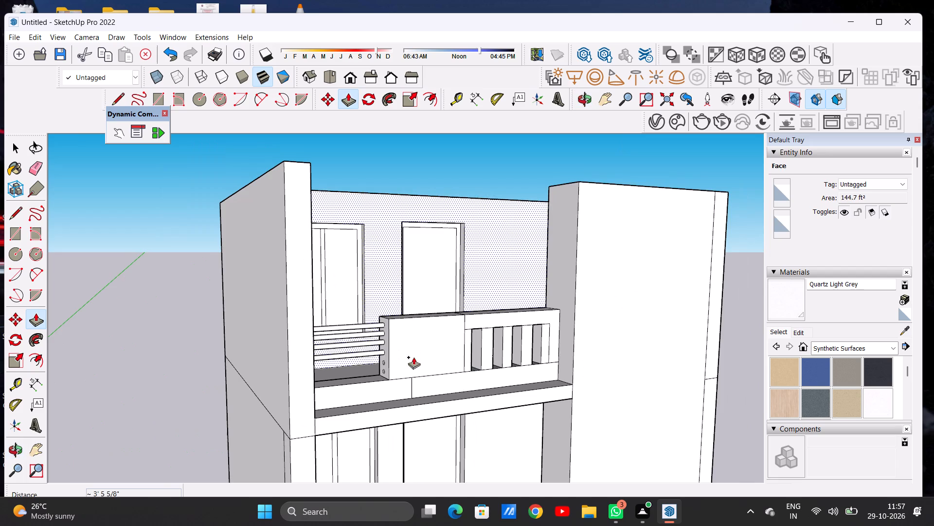
Extrude the lowest circle on the balcony block's end face about 3' 5 5/8" to the side wall as a round rail.
scroll(363, 367, "up", 11)
scroll(395, 370, "down", 1)
scroll(395, 370, "up", 6)
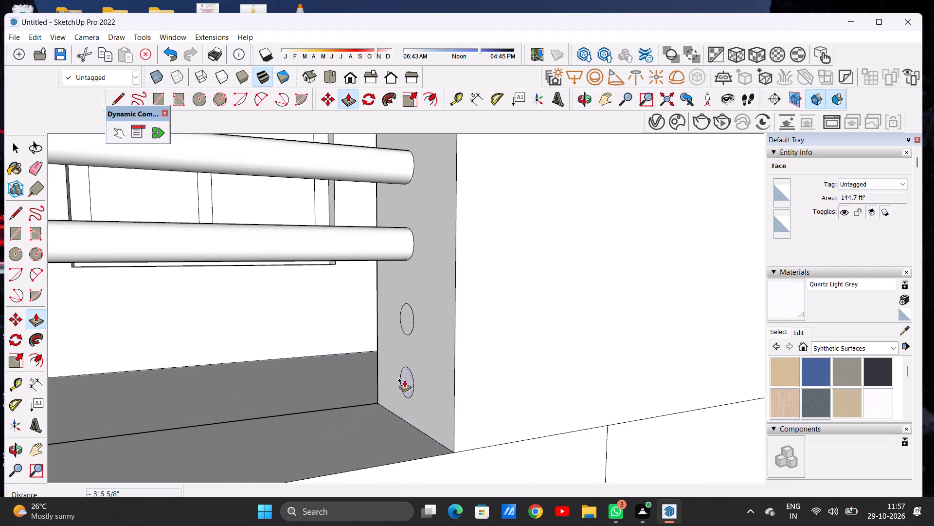
left_click(404, 380)
scroll(334, 375, "down", 13)
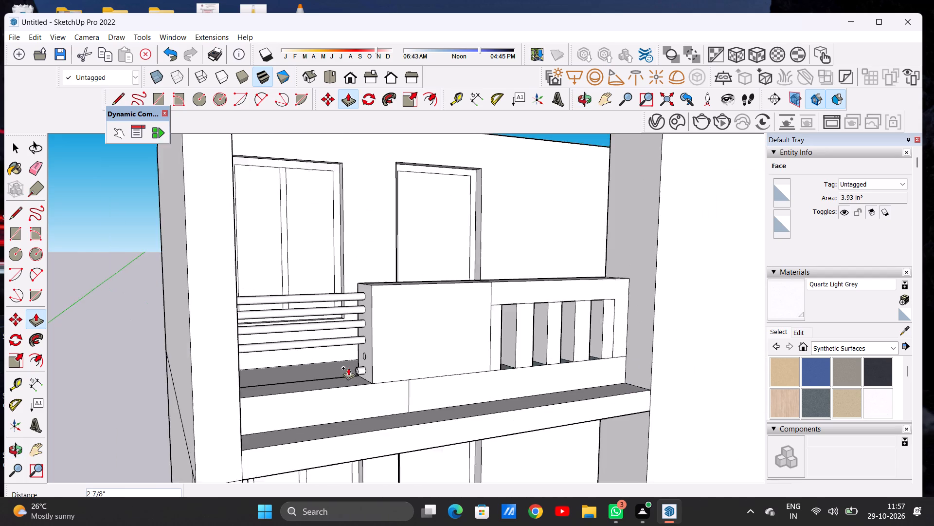
middle_click_drag(309, 369, 192, 364)
scroll(211, 356, "up", 12)
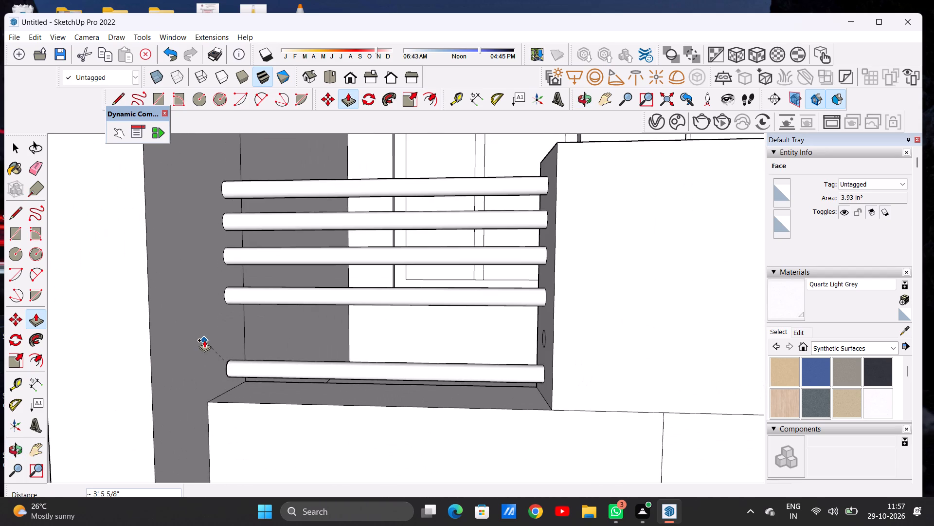
left_click(204, 340)
Extrude the remaining circle, second from the bottom, about 3' 5 5/8" to the side wall as the last round rail.
scroll(271, 347, "down", 4)
middle_click_drag(336, 352, 424, 355)
scroll(459, 338, "up", 7)
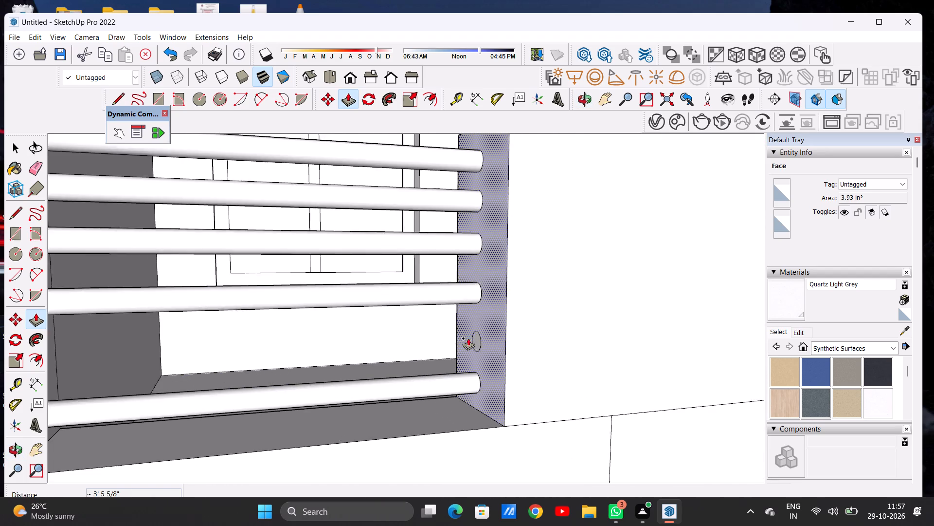
scroll(468, 338, "up", 1)
scroll(468, 338, "down", 1)
scroll(468, 338, "up", 4)
left_click(481, 340)
scroll(214, 354, "down", 15)
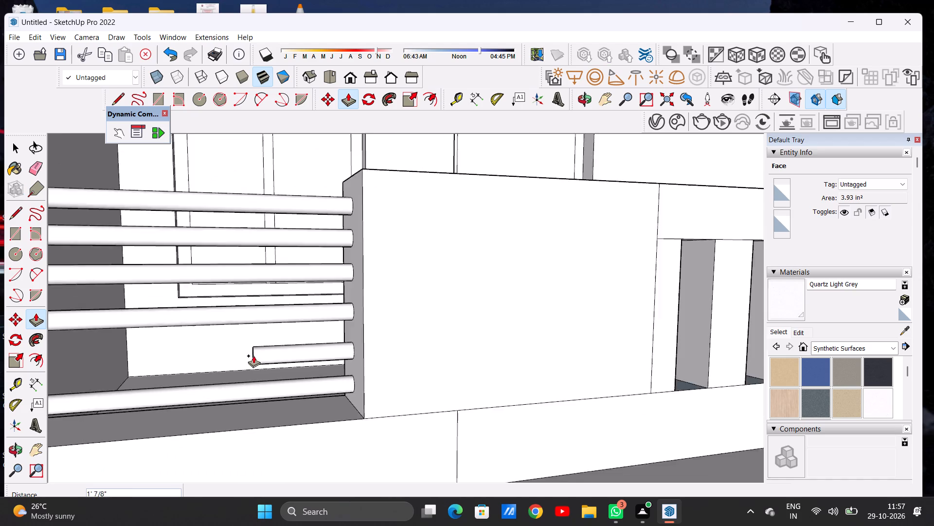
scroll(253, 356, "down", 4)
middle_click_drag(148, 351, 119, 345)
scroll(116, 344, "up", 6)
left_click(110, 344)
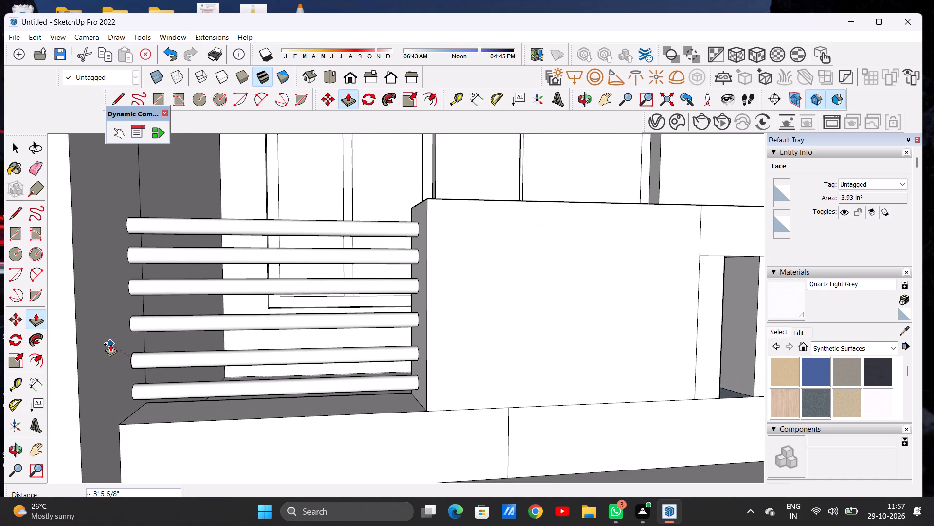
key("space")
Examine the top balcony's rails, solid block and slotted parapet, and the whole front facade from near and far.
scroll(263, 350, "down", 4)
scroll(277, 351, "up", 1)
scroll(283, 351, "down", 3)
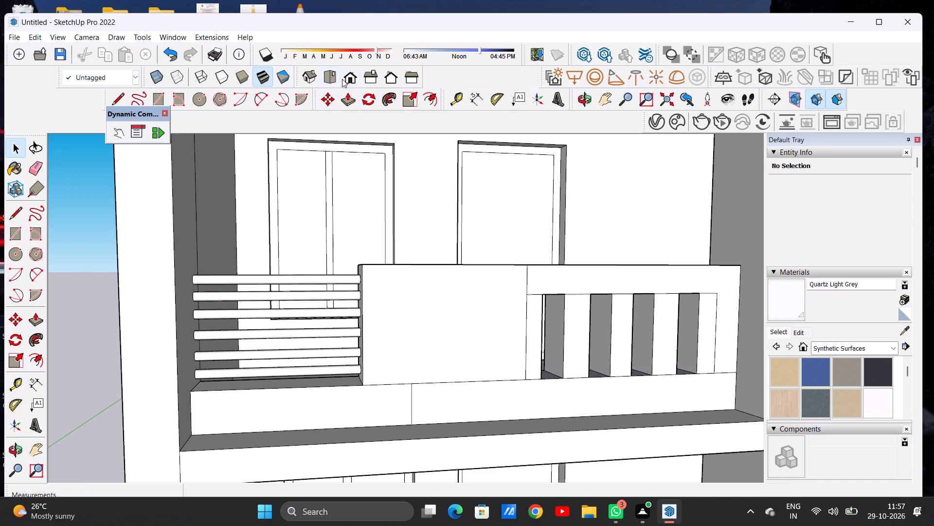
left_click(354, 74)
scroll(349, 271, "down", 13)
scroll(299, 305, "up", 7)
scroll(346, 286, "up", 8)
middle_click_drag(319, 283, 312, 363)
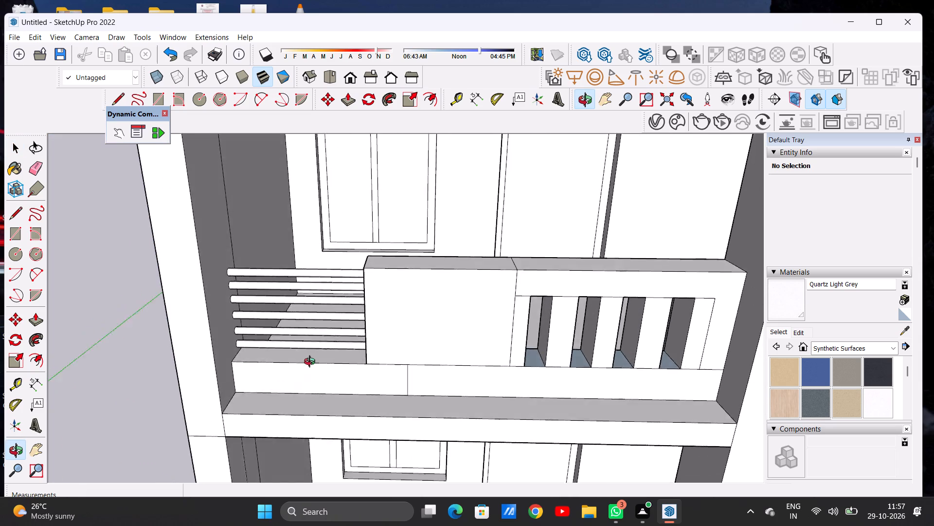
middle_click_drag(312, 363, 318, 325)
scroll(319, 325, "down", 1)
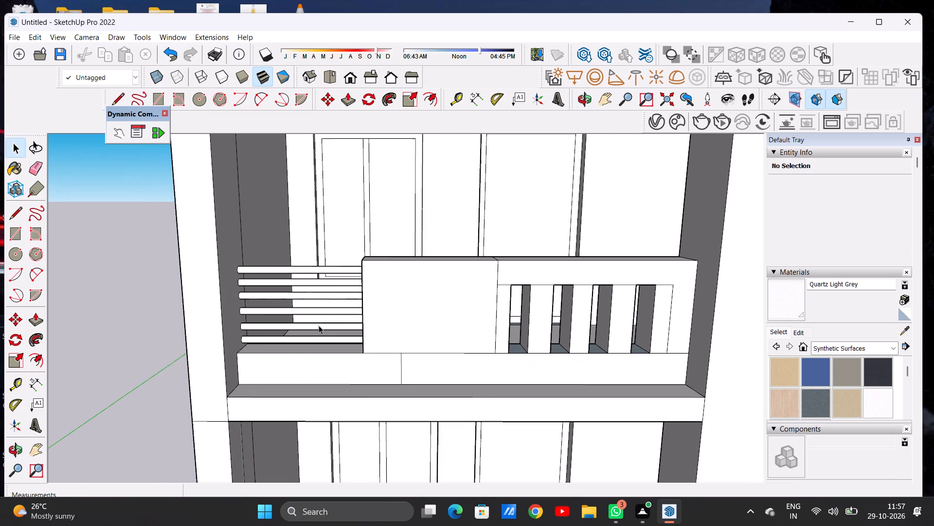
scroll(326, 358, "down", 17)
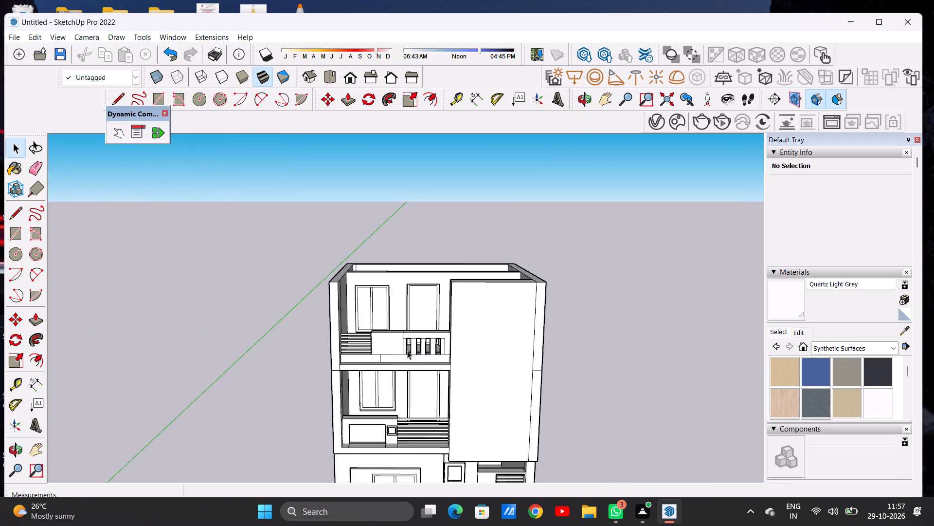
scroll(411, 306, "down", 8)
scroll(416, 365, "up", 6)
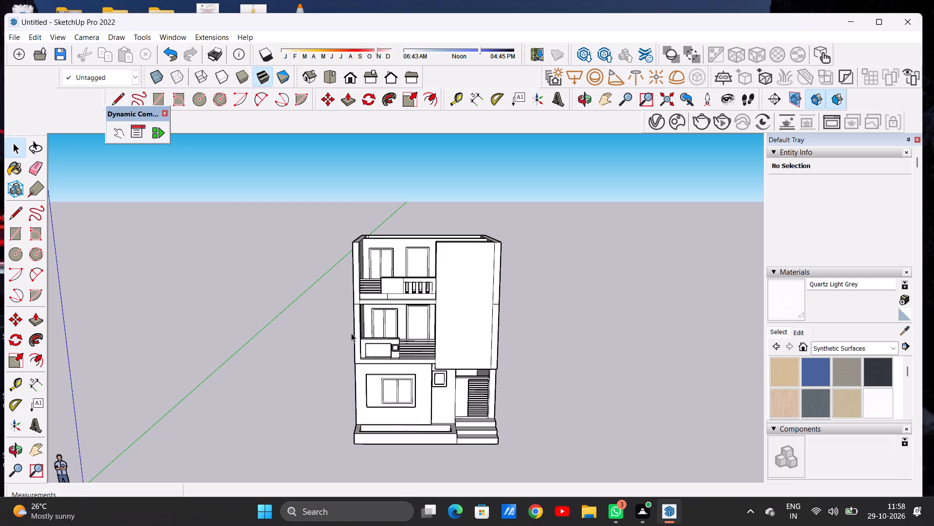
scroll(351, 333, "down", 8)
scroll(387, 300, "up", 3)
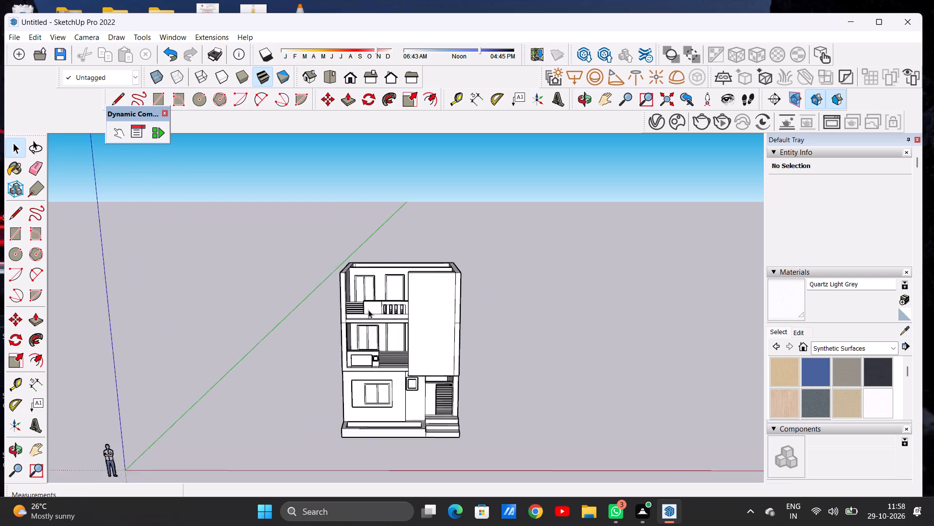
scroll(368, 310, "up", 14)
middle_click_drag(335, 321, 305, 319)
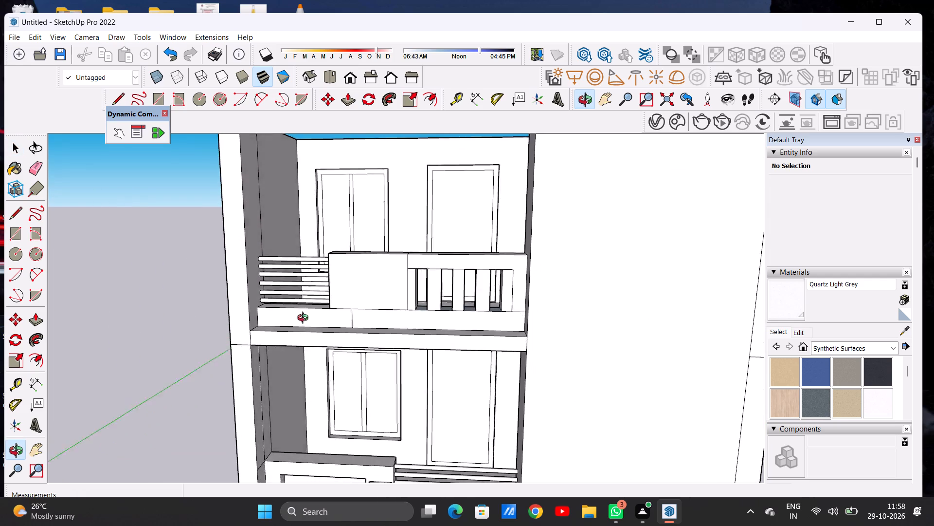
middle_click_drag(305, 319, 355, 313)
scroll(325, 294, "down", 2)
scroll(325, 294, "up", 1)
scroll(327, 294, "down", 1)
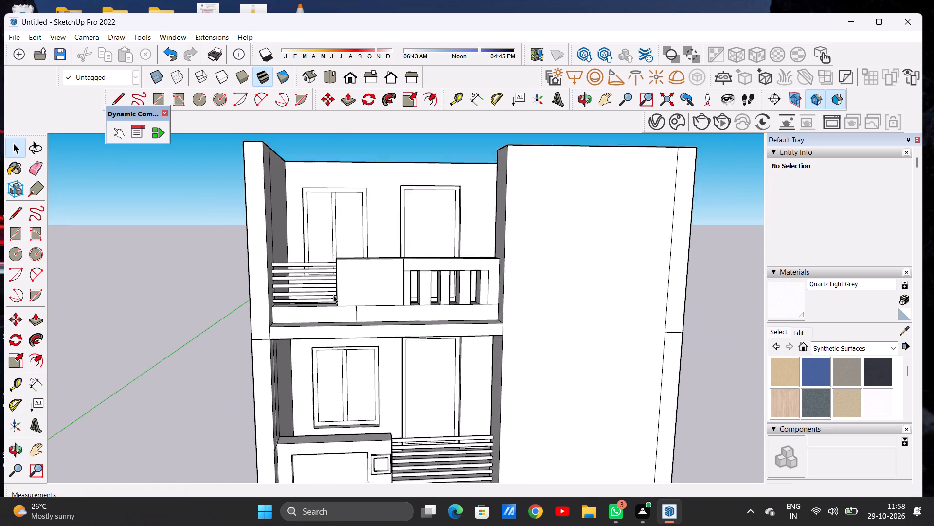
scroll(333, 295, "down", 6)
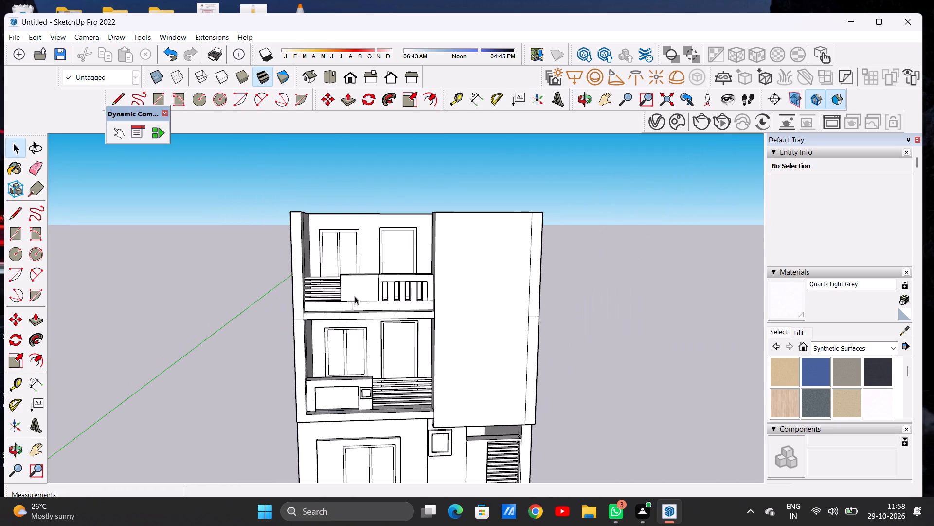
scroll(355, 296, "down", 5)
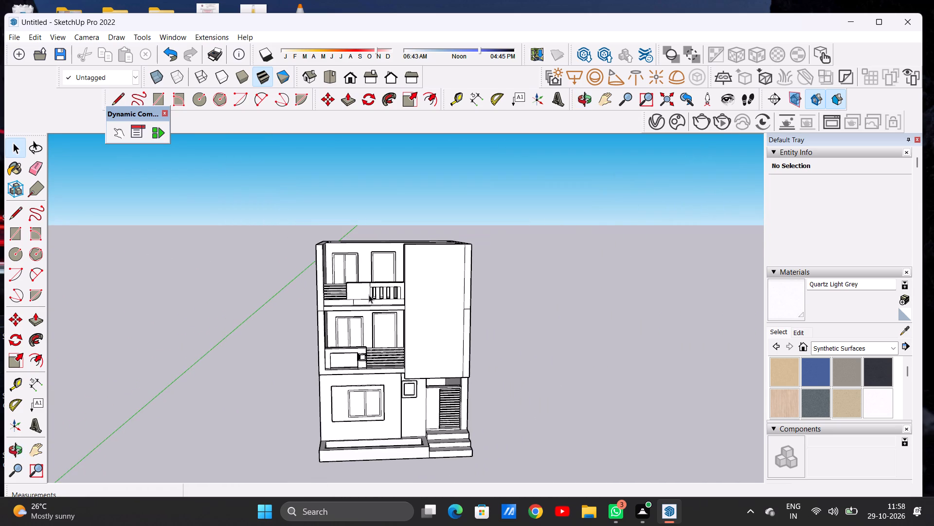
scroll(415, 295, "down", 4)
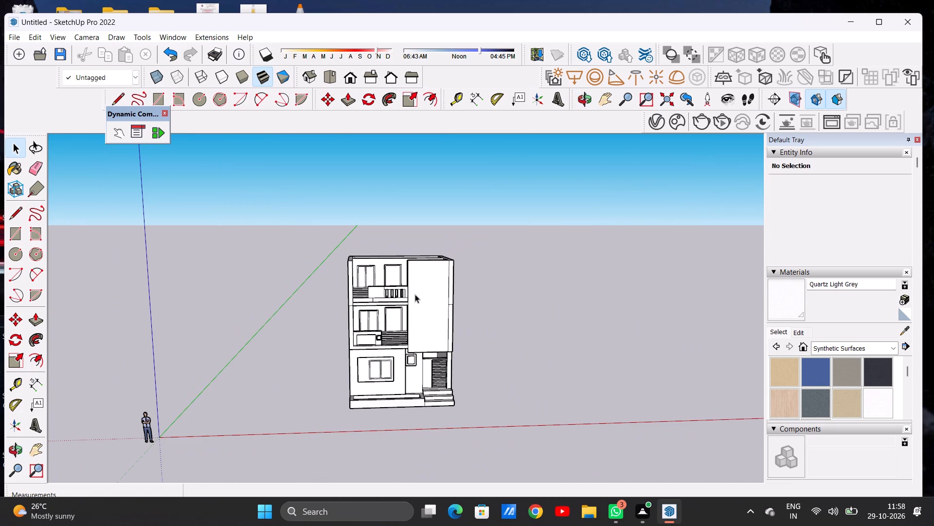
scroll(390, 282, "up", 4)
scroll(390, 282, "down", 1)
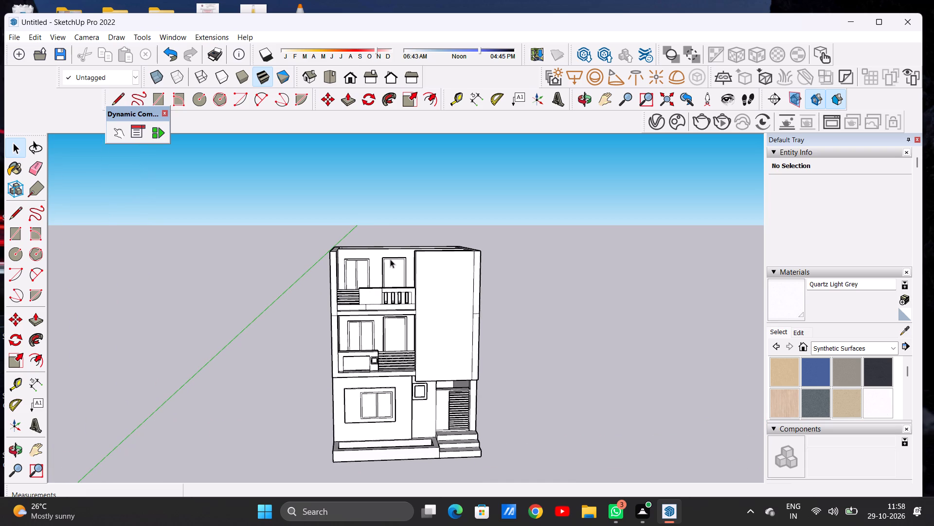
scroll(383, 267, "down", 1)
scroll(383, 268, "up", 1)
scroll(383, 269, "down", 3)
Move the top storey's rear room floor face, with its edges, 9' 4" straight up to the wall tops as a roof face.
middle_click_drag(411, 254, 395, 260)
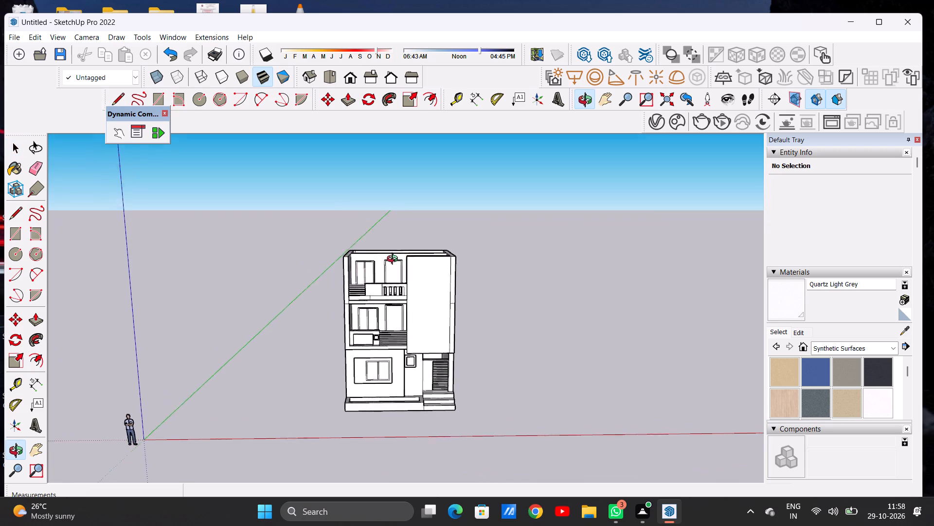
middle_click_drag(395, 260, 375, 344)
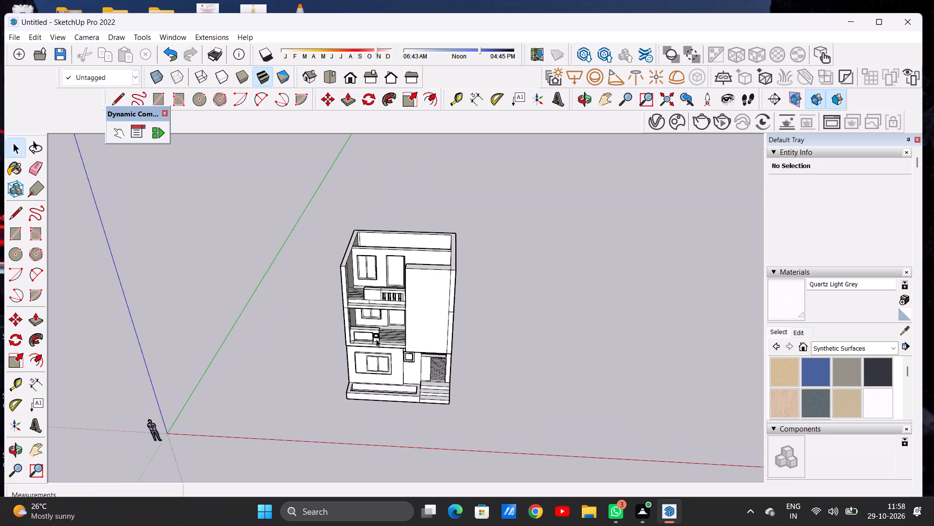
scroll(376, 337, "down", 7)
middle_click_drag(392, 322, 342, 325)
scroll(385, 286, "up", 9)
scroll(413, 296, "down", 1)
scroll(413, 296, "up", 3)
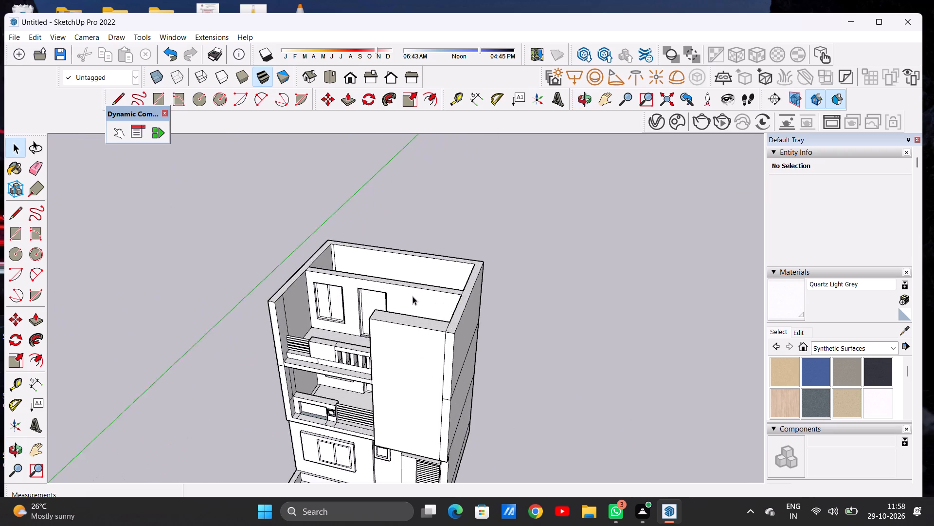
scroll(413, 296, "up", 7)
middle_click_drag(396, 283, 201, 388)
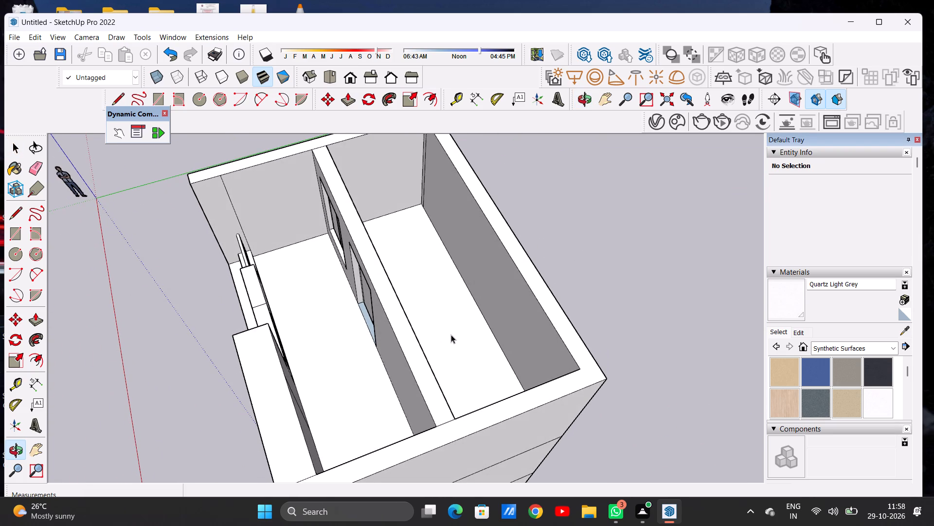
double_click(451, 335)
scroll(421, 327, "down", 7)
middle_click_drag(410, 281, 392, 315)
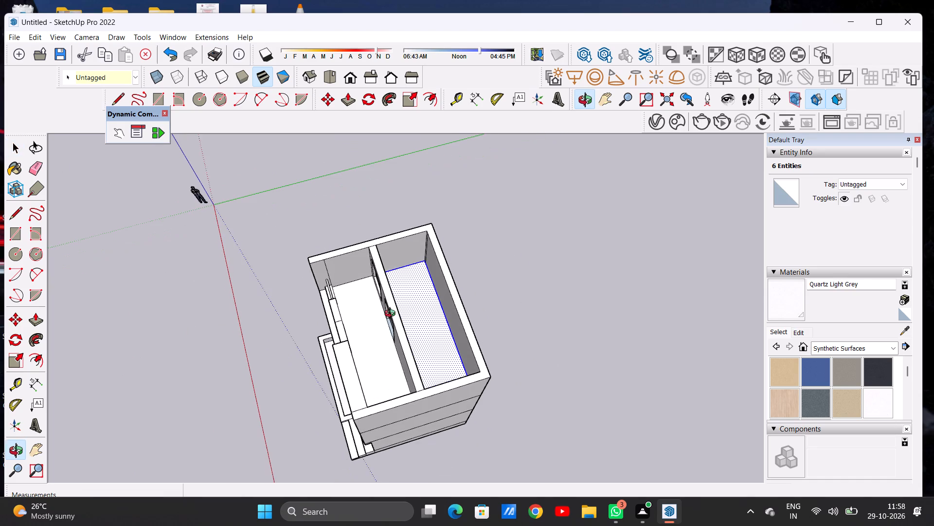
middle_click_drag(392, 315, 392, 315)
scroll(411, 264, "up", 12)
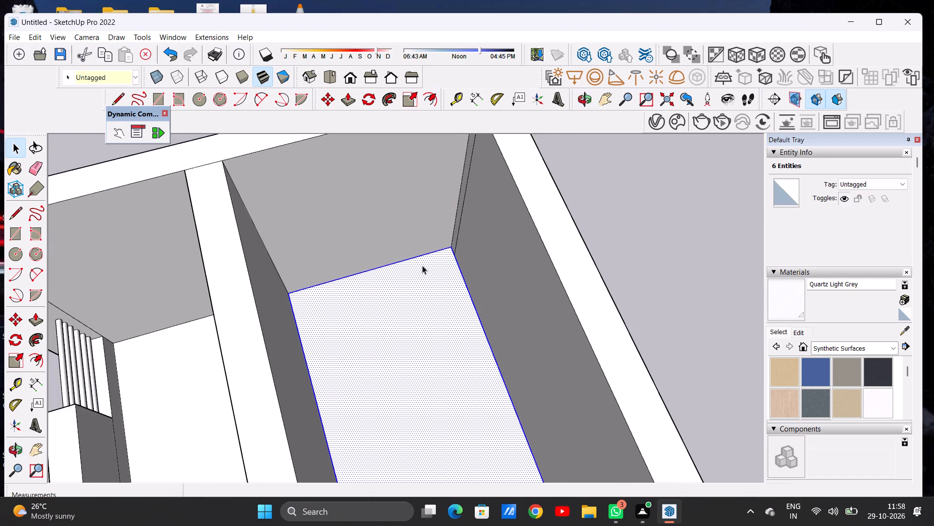
scroll(422, 265, "up", 3)
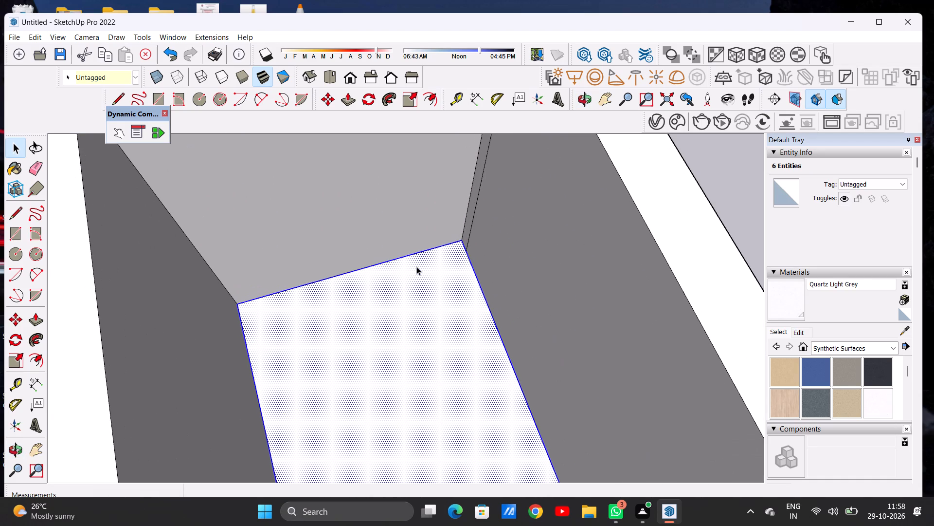
key("m")
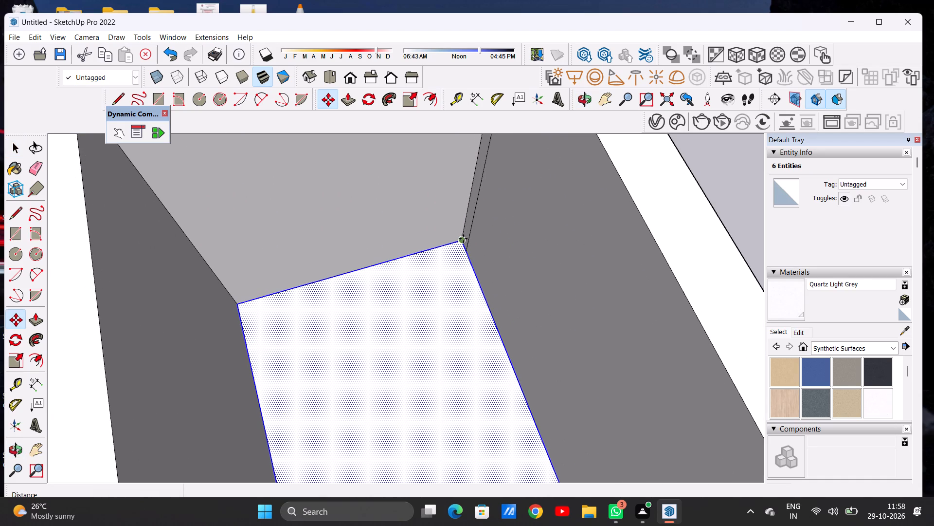
left_click(463, 239)
scroll(466, 237, "down", 12)
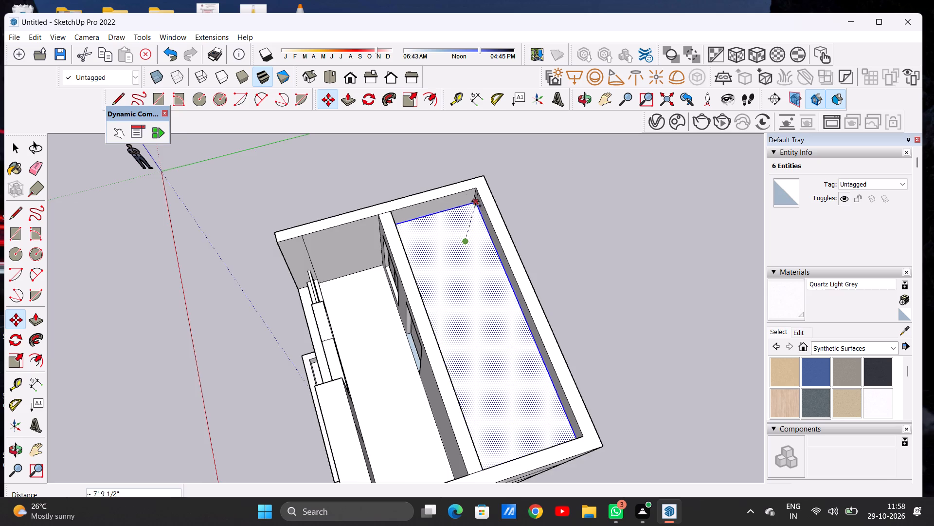
scroll(477, 192, "up", 5)
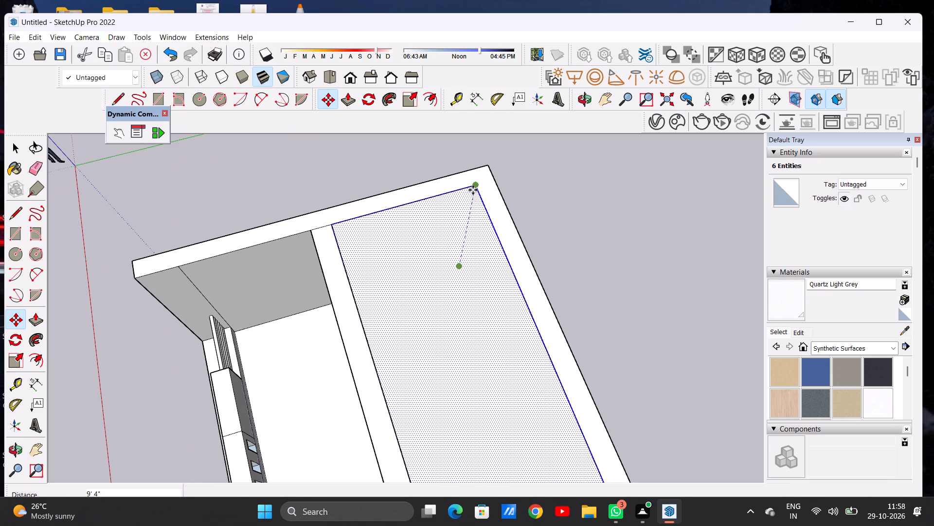
left_click(473, 190)
key("space")
left_click(614, 165)
Push/Pull the rear room's roof face slightly upward above the surrounding wall tops to form a raised roof slab.
scroll(458, 254, "down", 6)
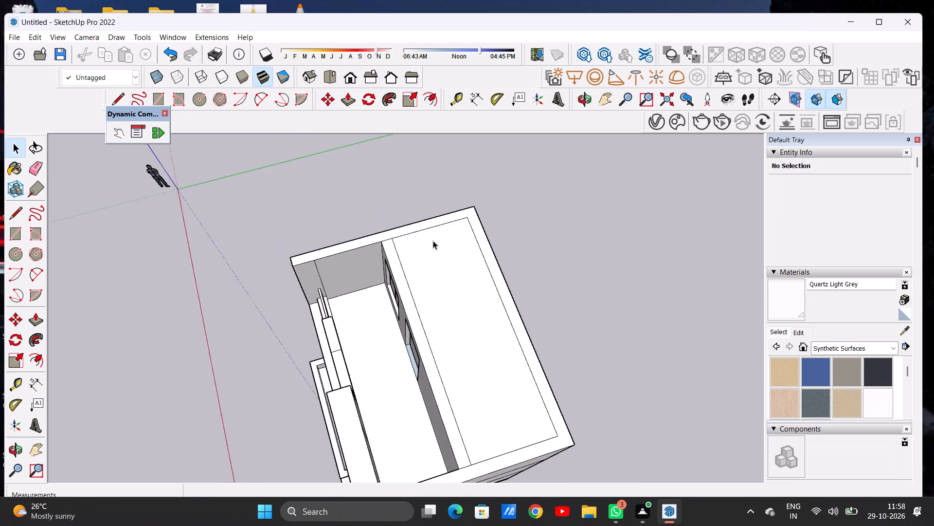
scroll(433, 241, "down", 11)
middle_click_drag(418, 320, 432, 216)
scroll(443, 246, "up", 2)
scroll(443, 248, "down", 1)
scroll(442, 249, "up", 2)
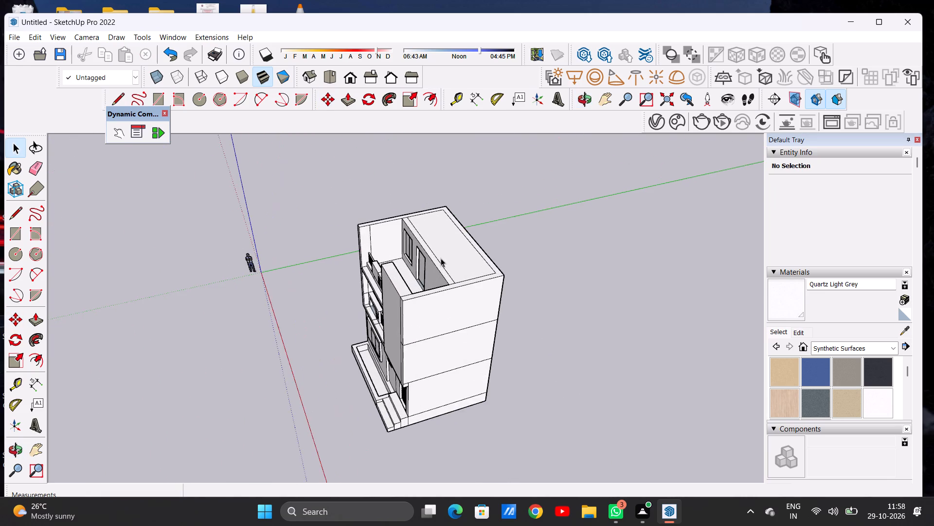
scroll(439, 270, "up", 7)
middle_click_drag(448, 264, 410, 246)
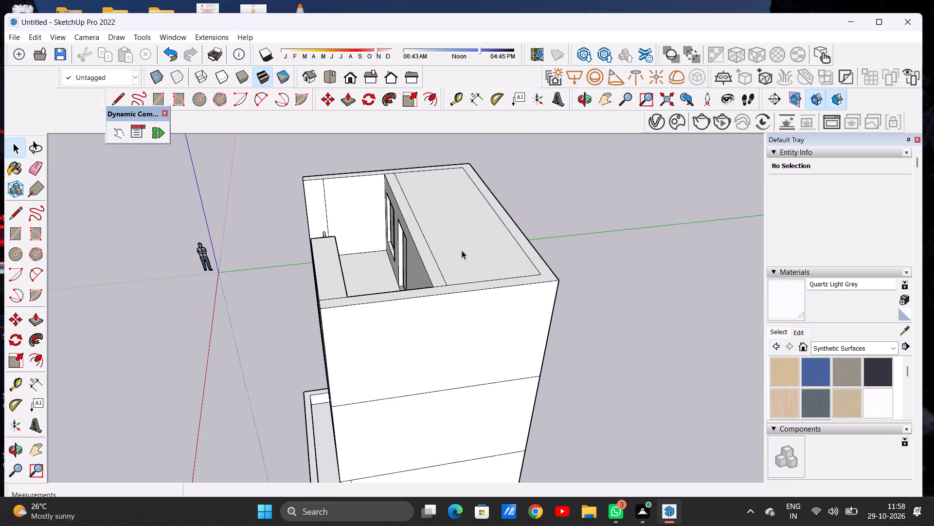
key("p")
scroll(459, 263, "up", 6)
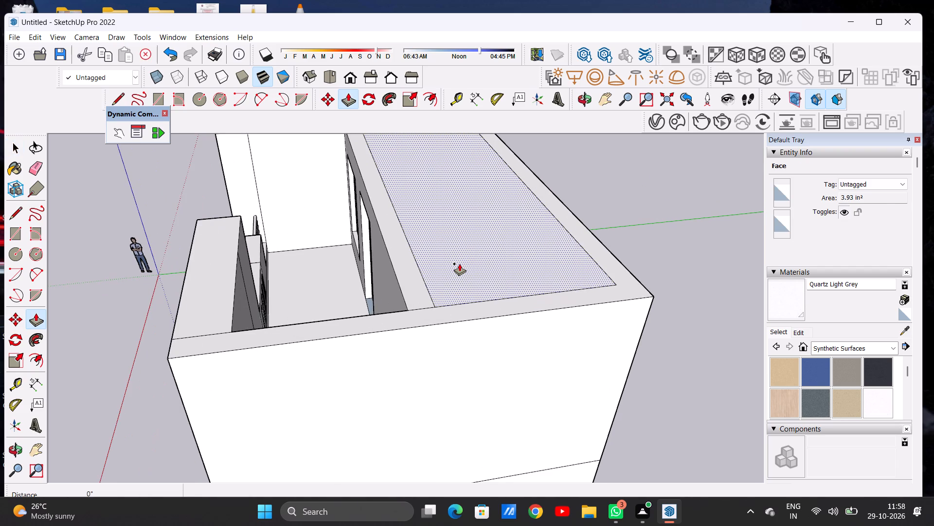
left_click(459, 263)
middle_click_drag(468, 257, 478, 232)
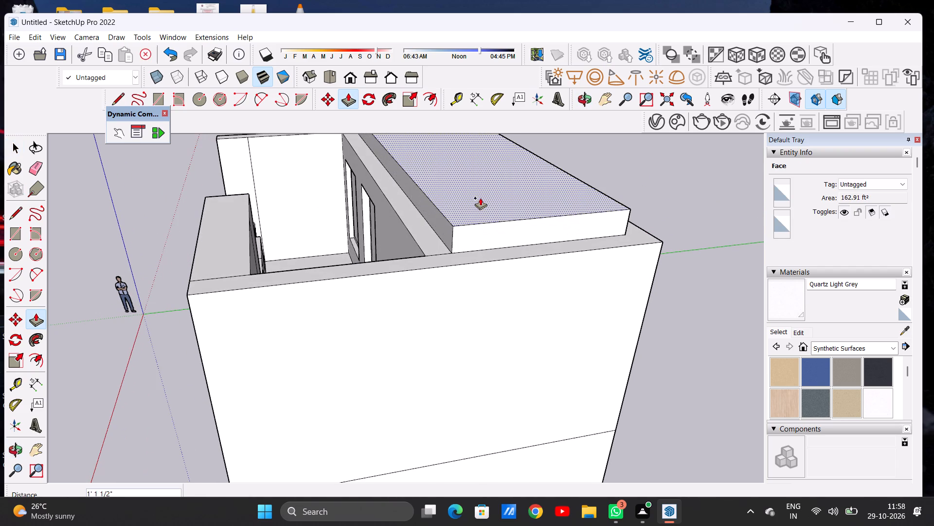
middle_click_drag(472, 217, 511, 206)
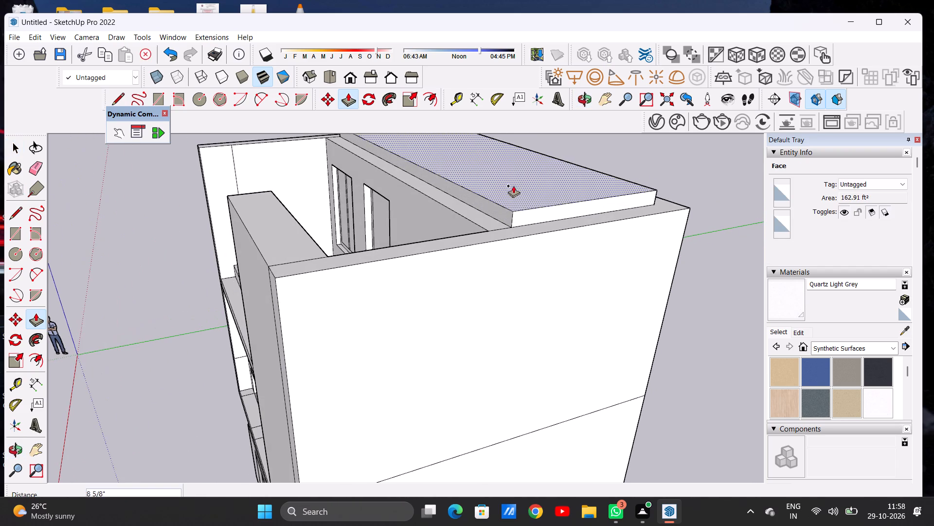
left_click(517, 185)
key("space")
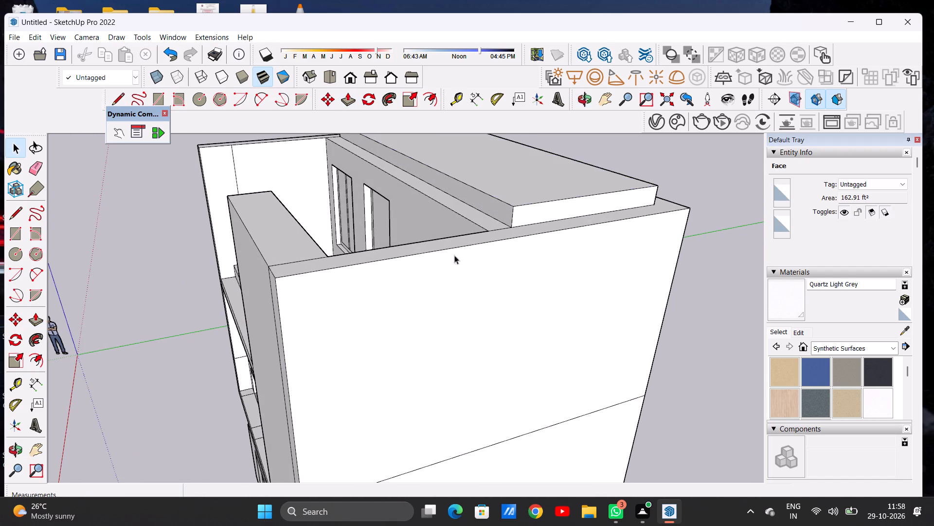
Push/Pull the roof slab's front side face about 7' 3 3/4" forward over the balcony to the front wall's inner edge.
scroll(423, 291, "down", 1)
scroll(423, 292, "up", 1)
scroll(423, 292, "down", 10)
middle_click_drag(383, 293, 401, 263)
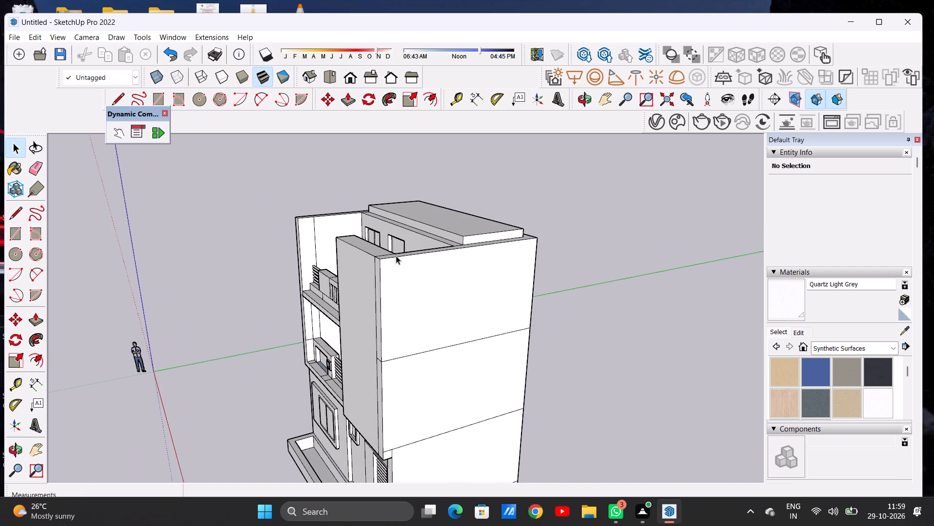
key("p")
scroll(458, 228, "up", 11)
left_click(460, 248)
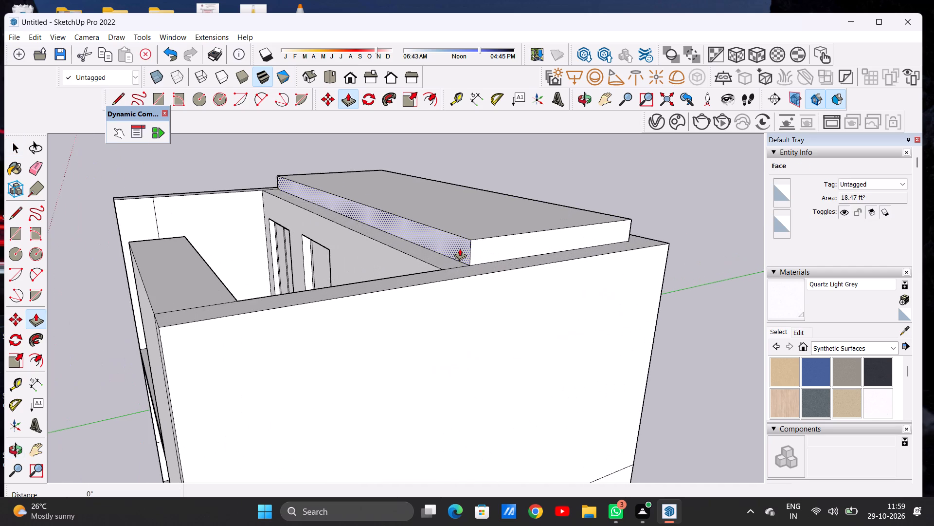
scroll(376, 255, "down", 7)
middle_click_drag(305, 273, 295, 312)
scroll(299, 313, "up", 6)
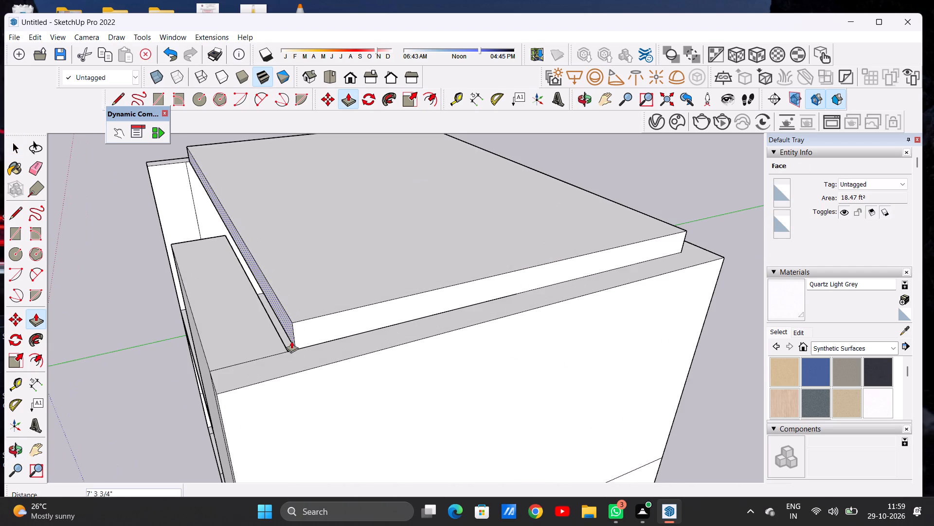
left_click(289, 349)
key("space")
scroll(362, 293, "down", 7)
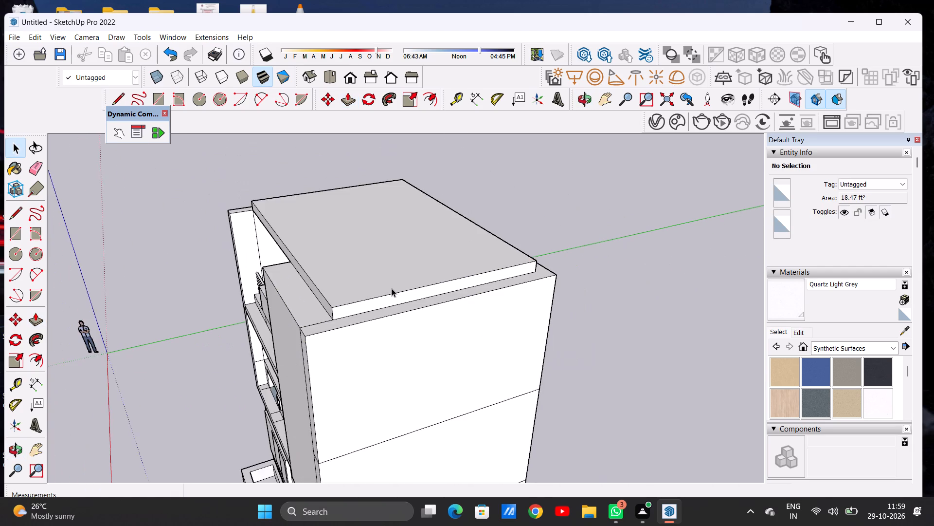
Draw a vertical 10 1/4" line across the roof slab's front face, up from the corner where balcony opening and solid front wall meet.
scroll(392, 288, "down", 8)
scroll(395, 289, "up", 1)
scroll(395, 289, "down", 1)
middle_click_drag(399, 292, 513, 264)
scroll(518, 284, "down", 4)
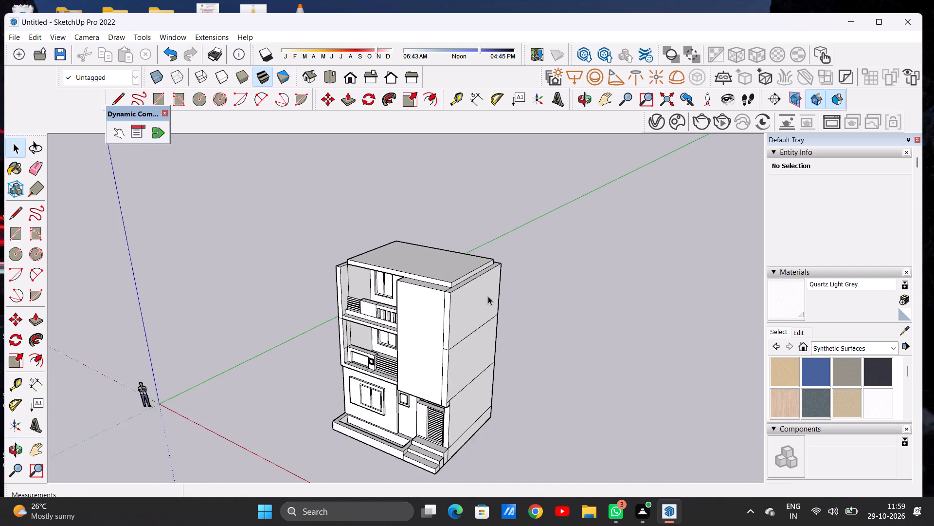
middle_click_drag(371, 315, 492, 275)
scroll(394, 272, "up", 4)
scroll(457, 273, "up", 2)
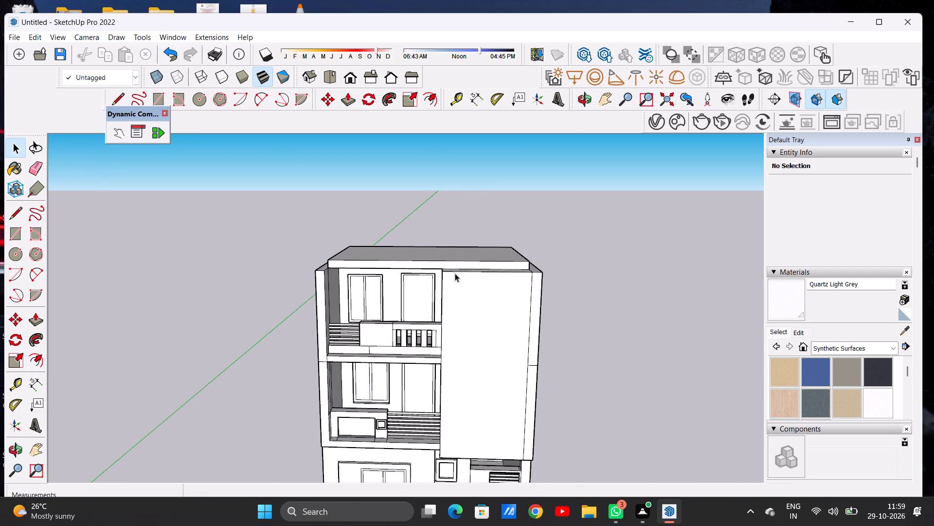
scroll(455, 273, "up", 13)
key("l")
scroll(442, 267, "up", 4)
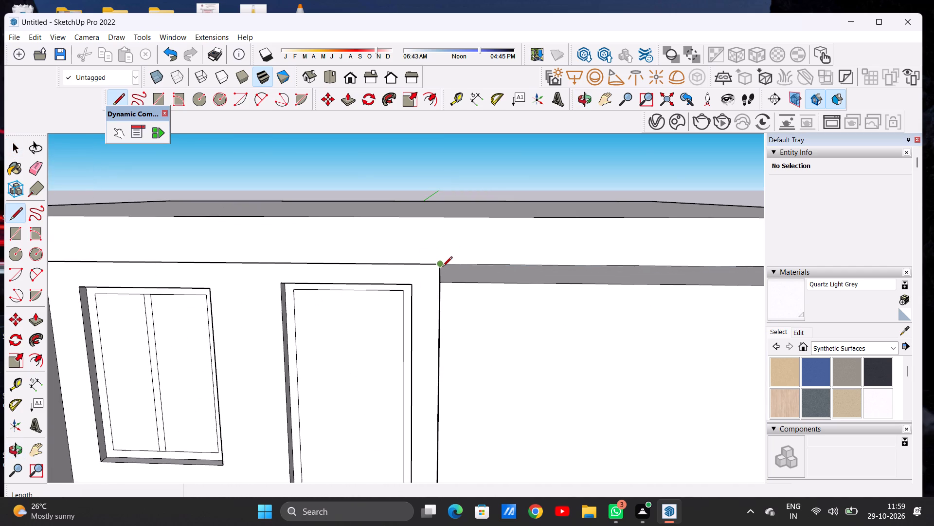
left_click(441, 264)
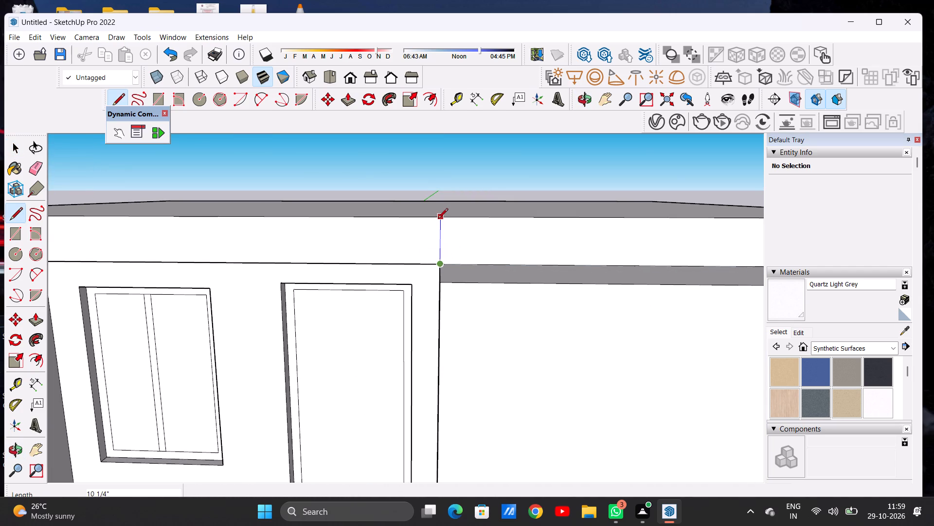
left_click(440, 218)
key("space")
Push/Pull the part of the slab's front face above the balcony forward to be flush with the solid front wall.
type("P")
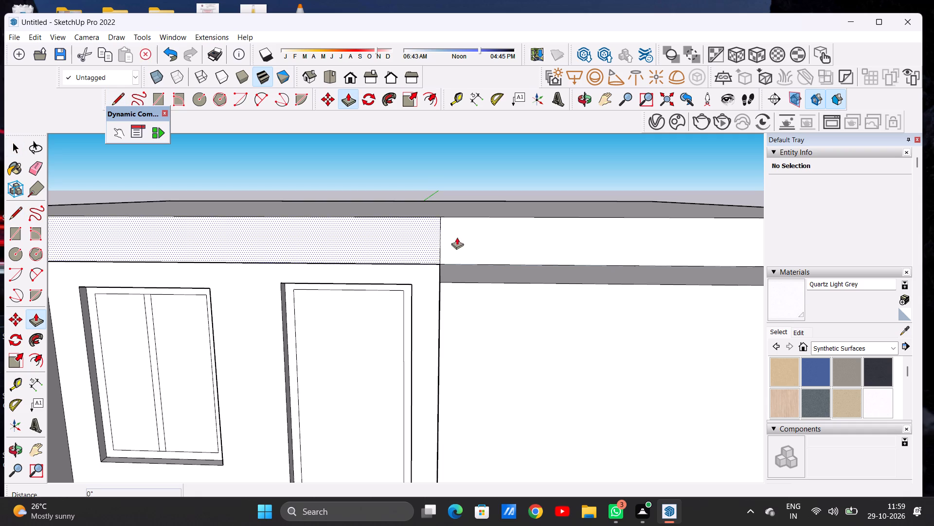
middle_click_drag(399, 256, 289, 265)
left_click(257, 260)
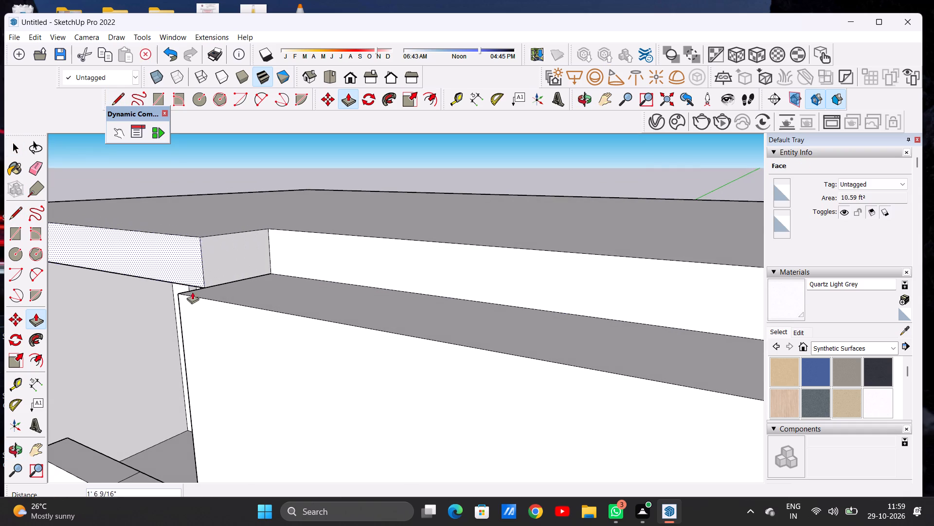
left_click(180, 295)
key("space")
Examine the extended roof slab above the top balcony and the front facade from near and far.
scroll(450, 297, "down", 8)
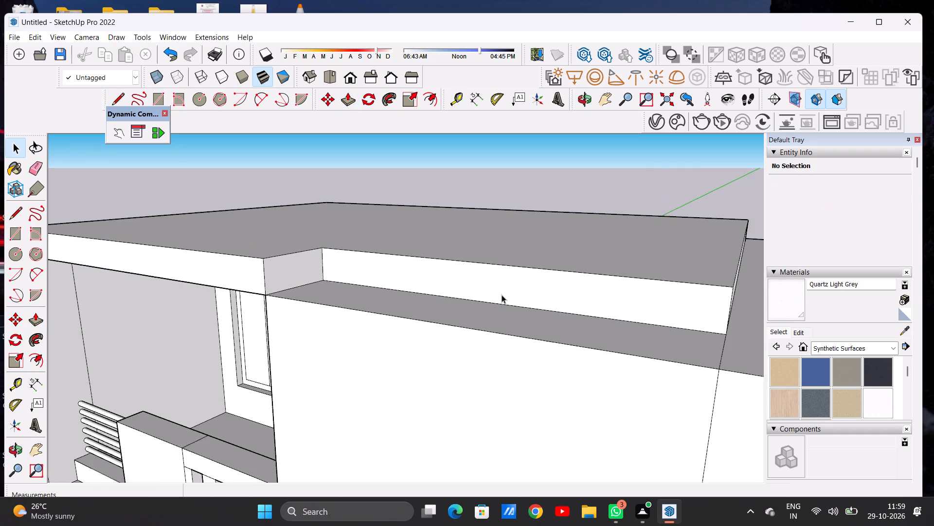
scroll(502, 295, "down", 2)
scroll(506, 292, "up", 1)
scroll(548, 280, "down", 12)
middle_click_drag(308, 292, 445, 267)
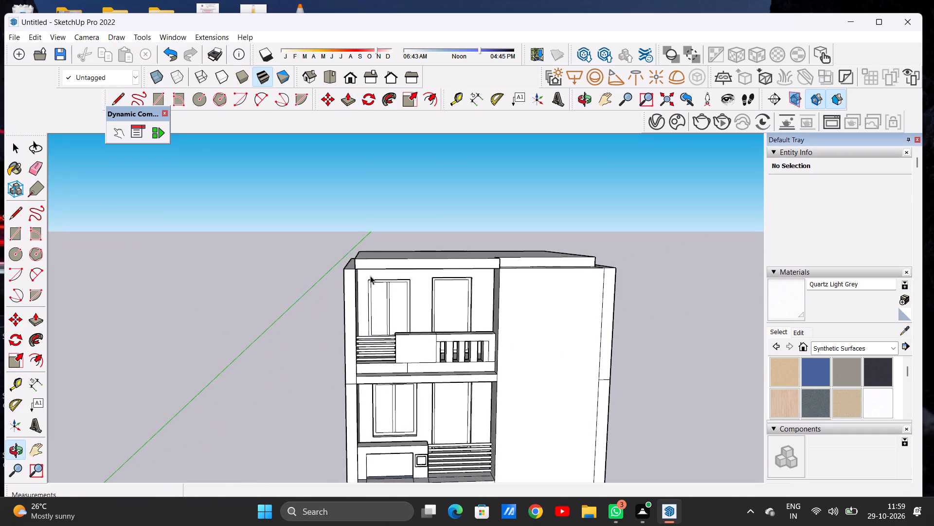
scroll(368, 274, "up", 4)
scroll(366, 273, "down", 1)
scroll(363, 273, "up", 1)
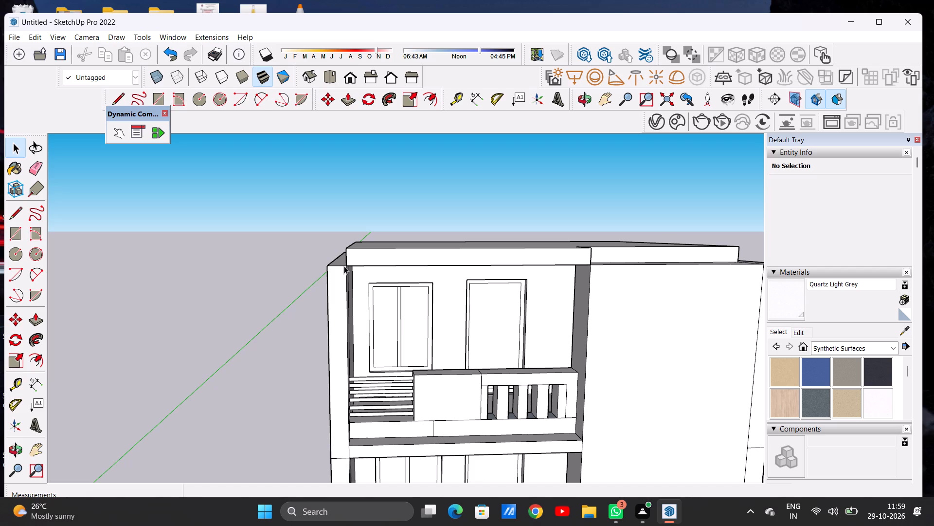
scroll(369, 267, "down", 5)
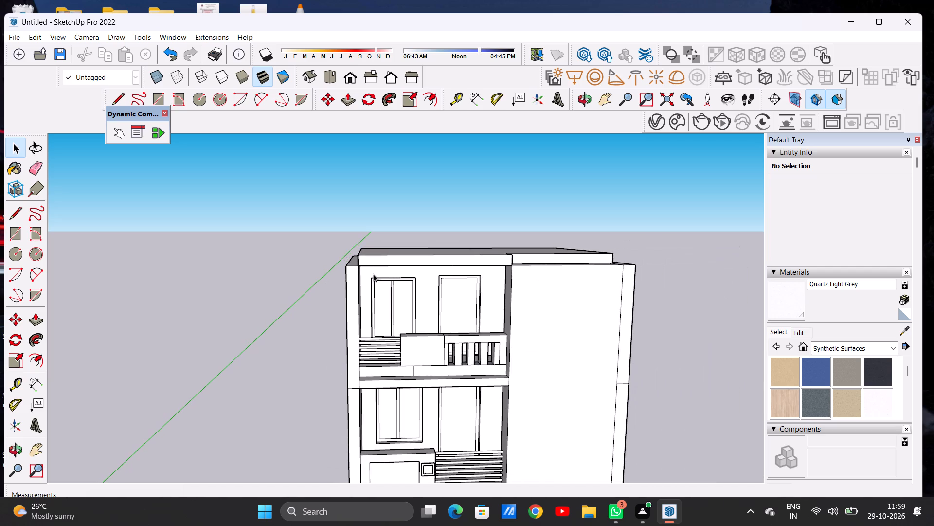
middle_click_drag(365, 293, 361, 282)
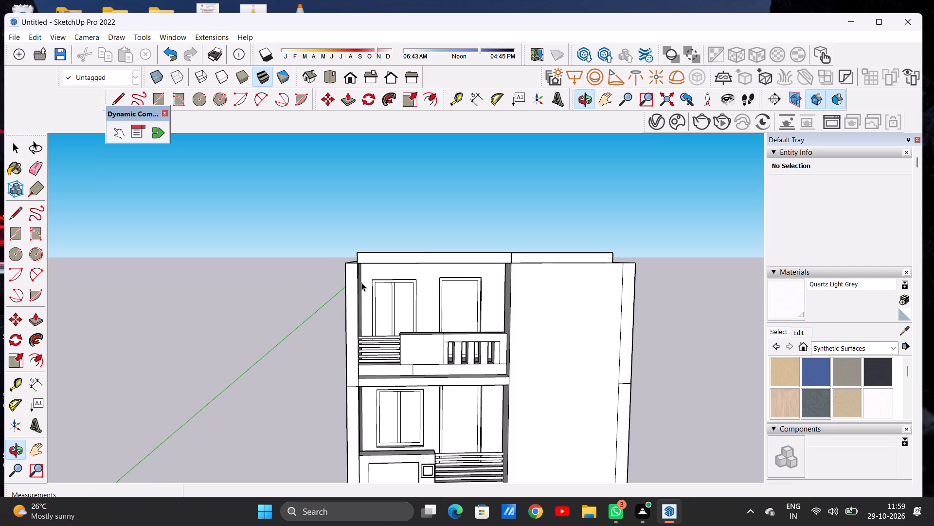
scroll(352, 282, "down", 4)
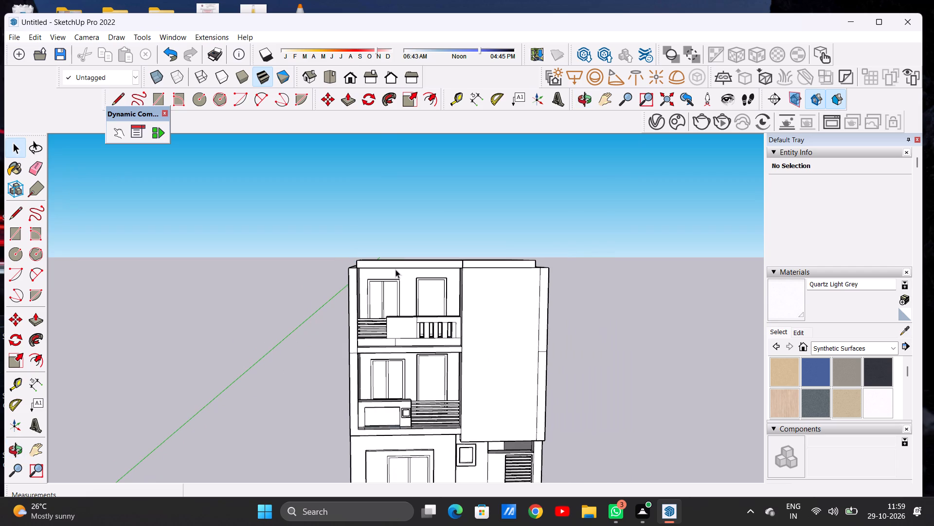
Draw a vertical line about 8' 5 1/4" on the side wall's inner face, from the balcony kerb's corner up to the roof slab.
middle_click_drag(339, 269, 289, 318)
scroll(362, 296, "up", 11)
middle_click_drag(360, 308, 320, 295)
scroll(336, 294, "up", 4)
scroll(361, 301, "down", 7)
middle_click_drag(351, 323, 287, 325)
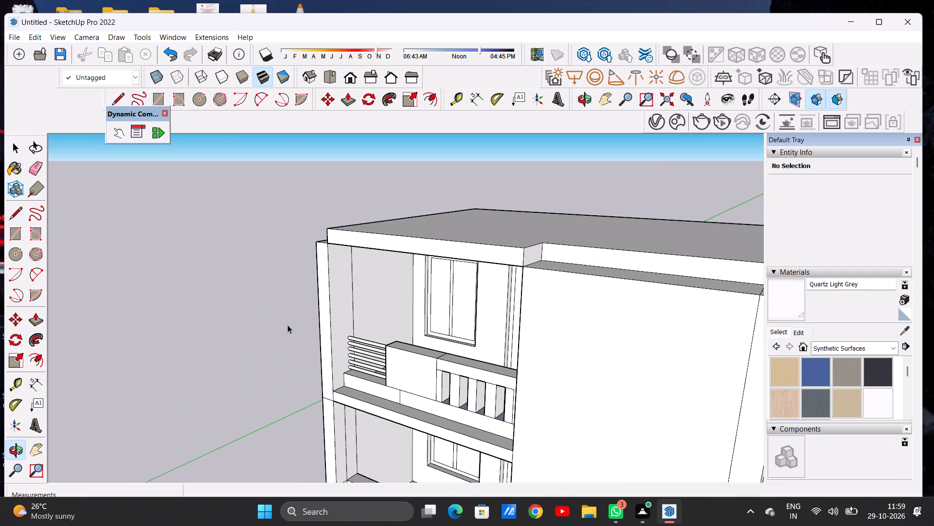
key("l")
scroll(337, 374, "up", 3)
scroll(337, 375, "down", 1)
scroll(337, 375, "up", 4)
scroll(337, 375, "down", 1)
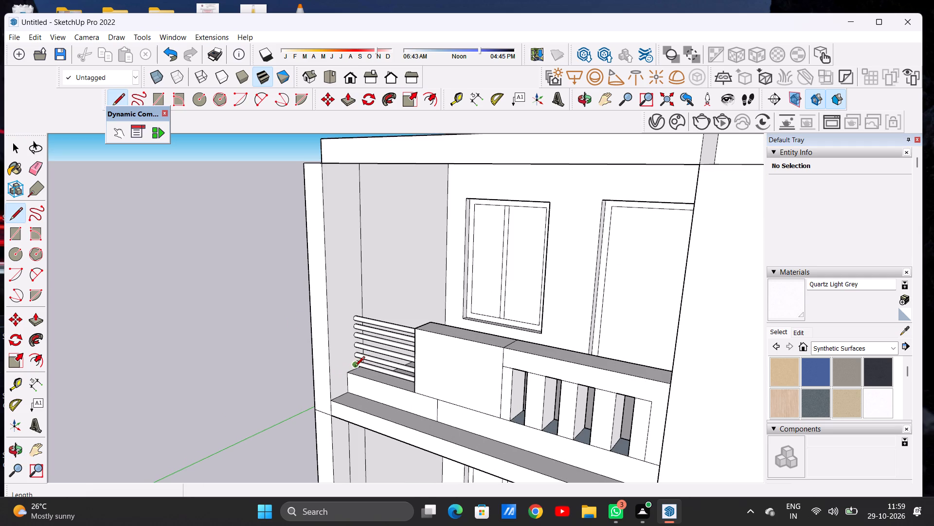
left_click(351, 372)
scroll(349, 346, "down", 5)
scroll(336, 239, "up", 1)
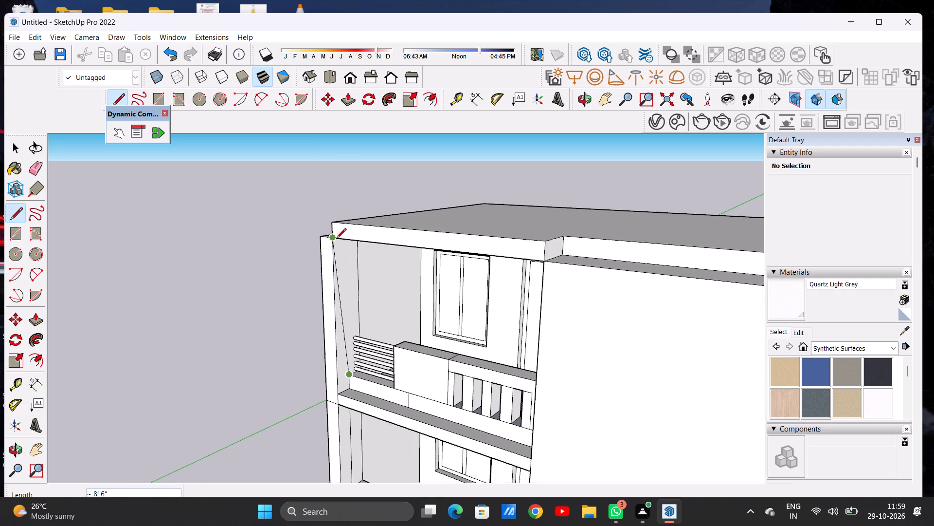
scroll(336, 239, "up", 8)
middle_click_drag(340, 250, 336, 232)
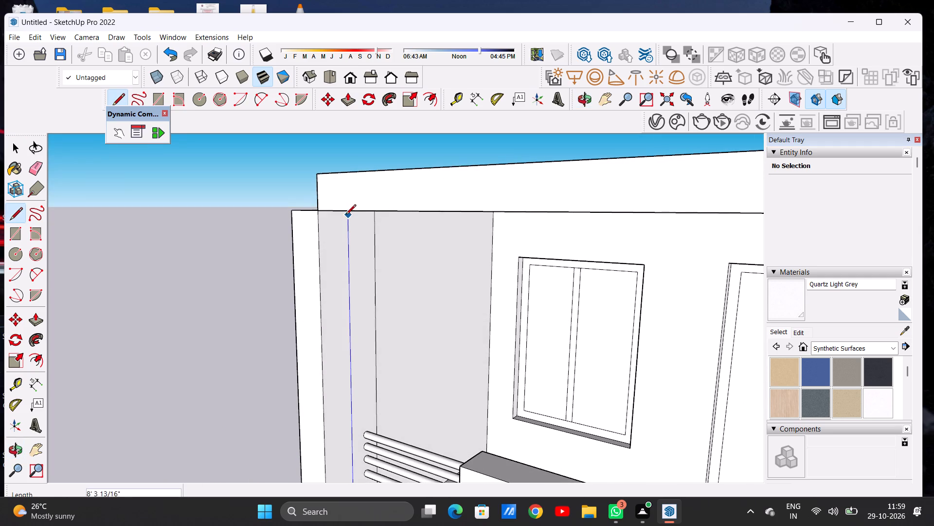
middle_click_drag(348, 241, 341, 215)
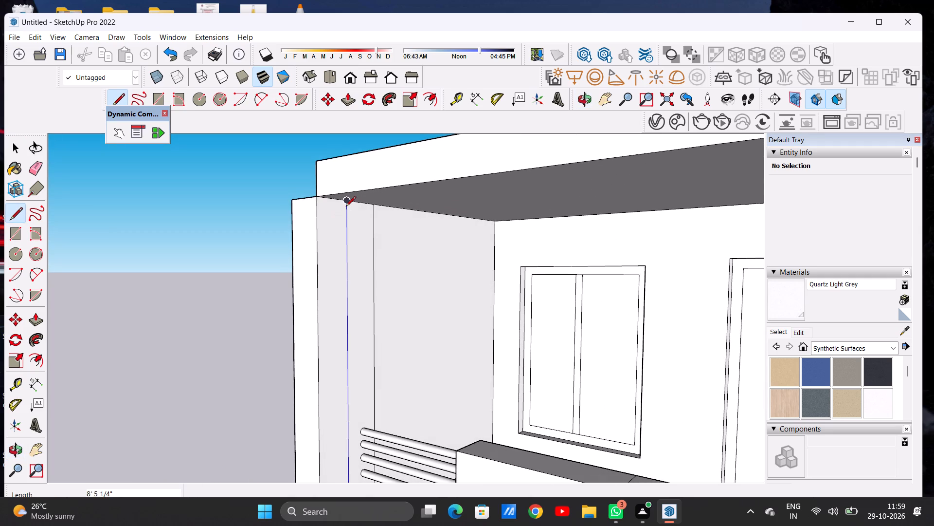
left_click(346, 204)
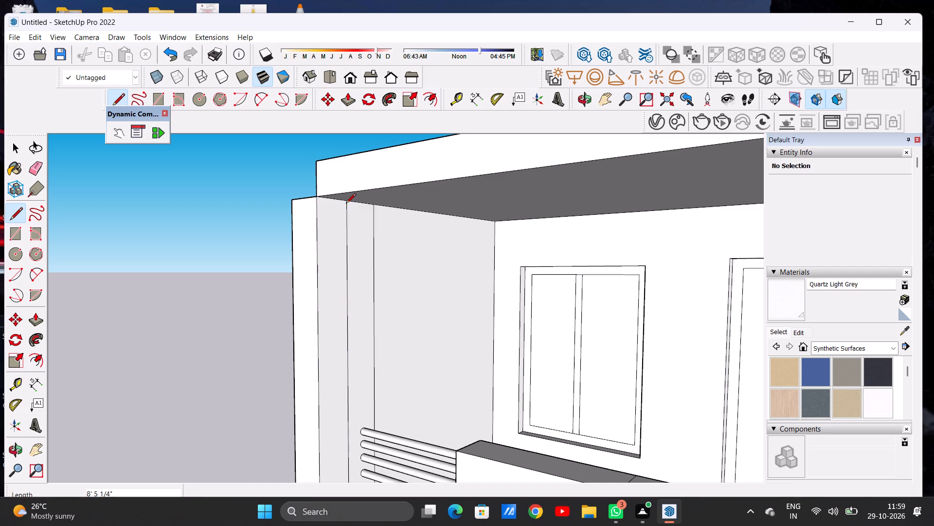
Push/Pull the narrow front strip of the side wall about 9 5/8" into the balcony opening to form a pilaster.
key("p")
middle_click_drag(329, 226, 361, 319)
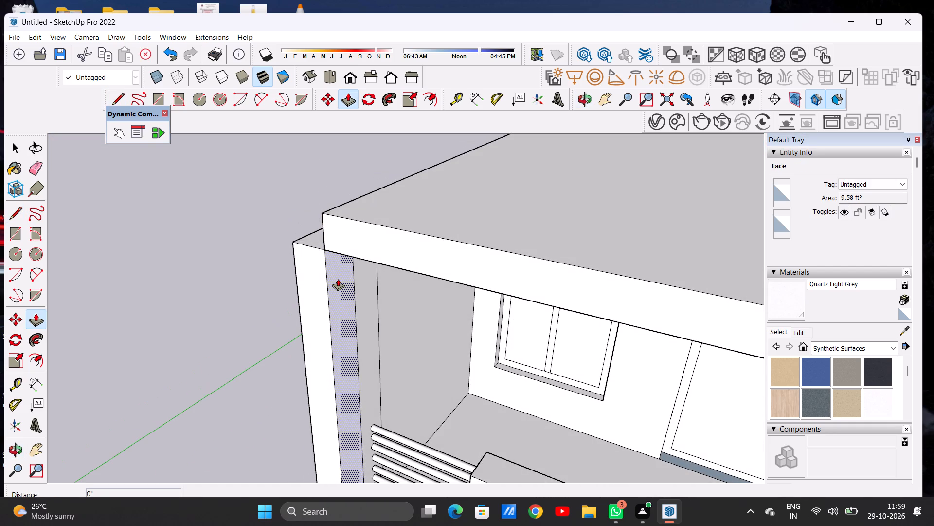
left_click(337, 278)
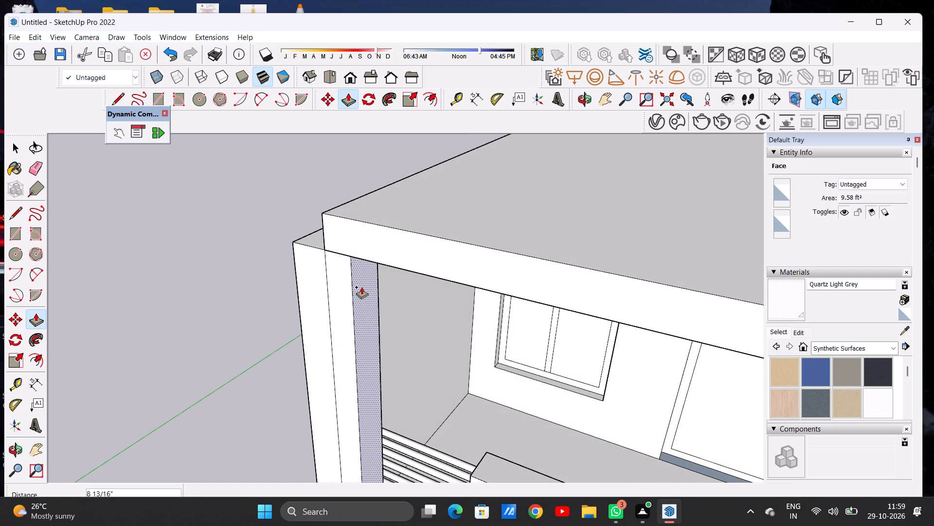
left_click(363, 289)
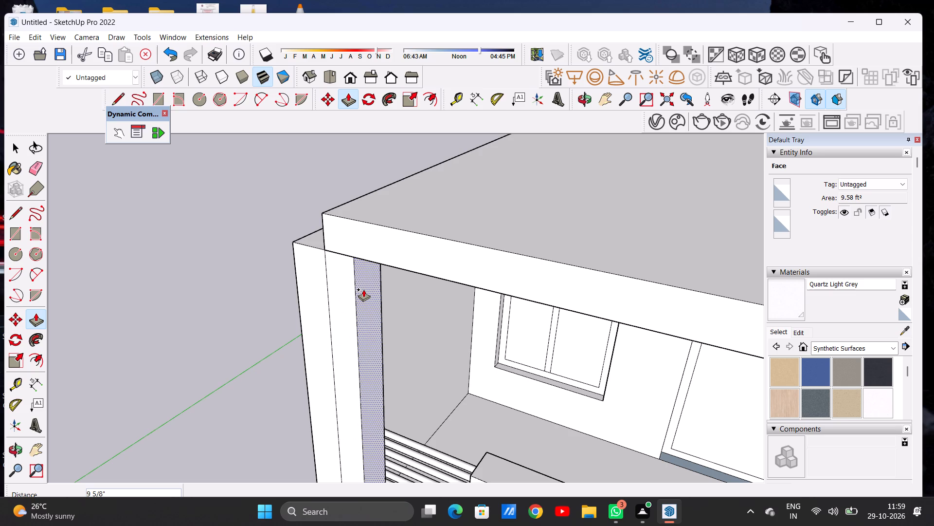
key("space")
Erase the short edge between the new pilaster's foot and the top balcony's floor band on the front face.
scroll(366, 268, "down", 2)
scroll(365, 268, "up", 1)
scroll(365, 268, "down", 9)
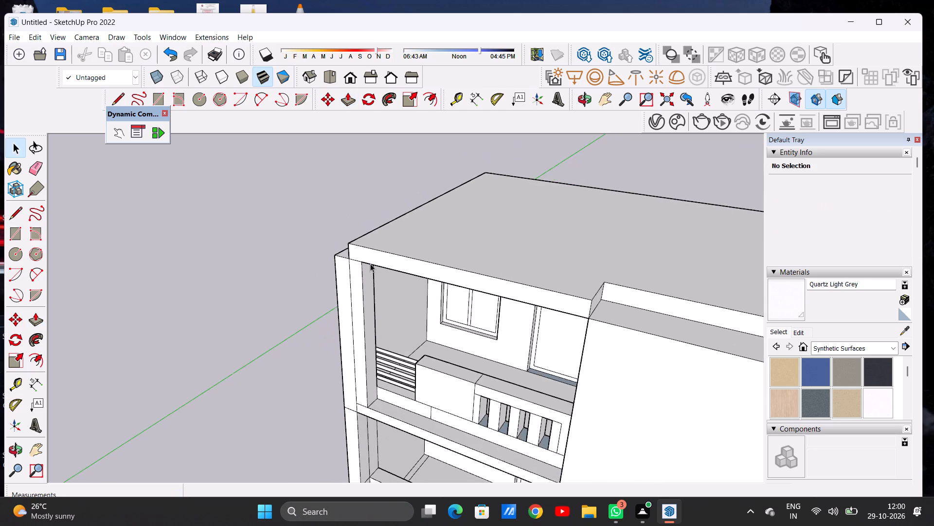
scroll(370, 263, "down", 8)
middle_click_drag(358, 308, 473, 244)
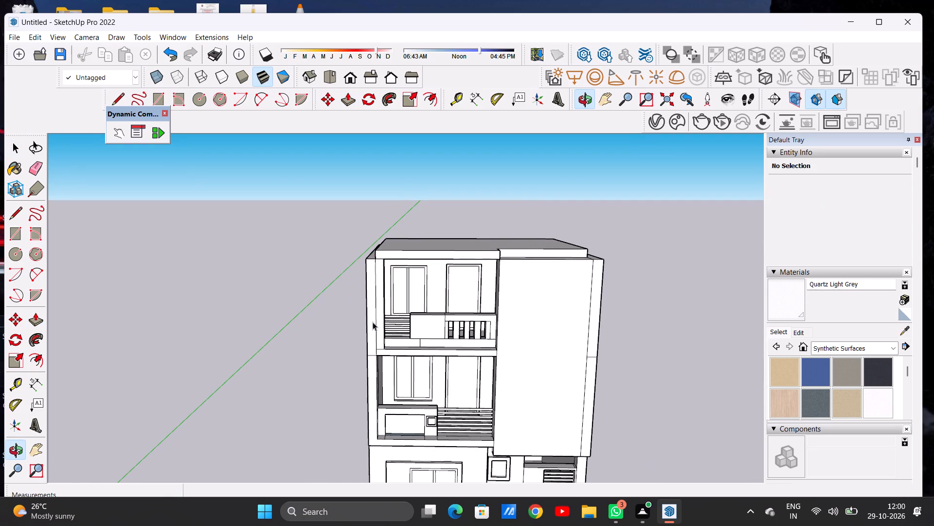
scroll(351, 337, "down", 3)
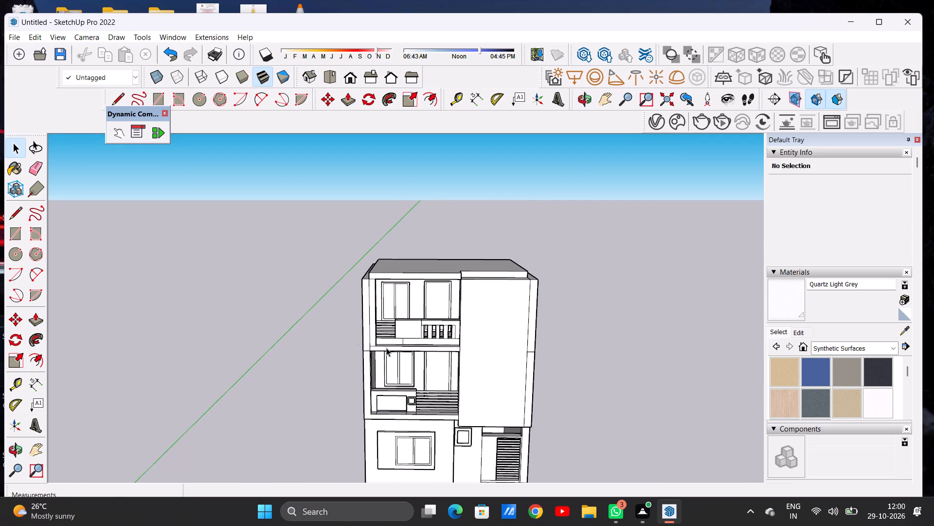
scroll(386, 348, "up", 11)
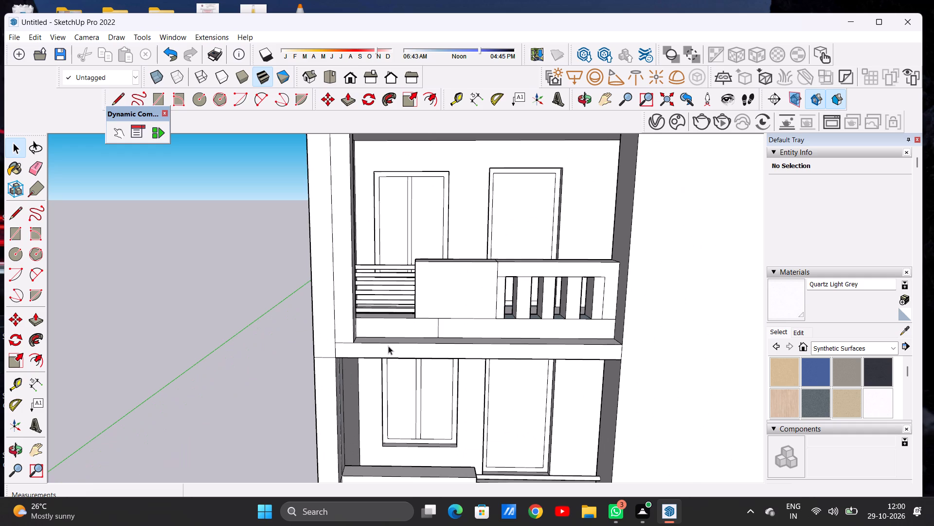
scroll(388, 346, "up", 7)
key("e")
left_click_drag(304, 336, 304, 337)
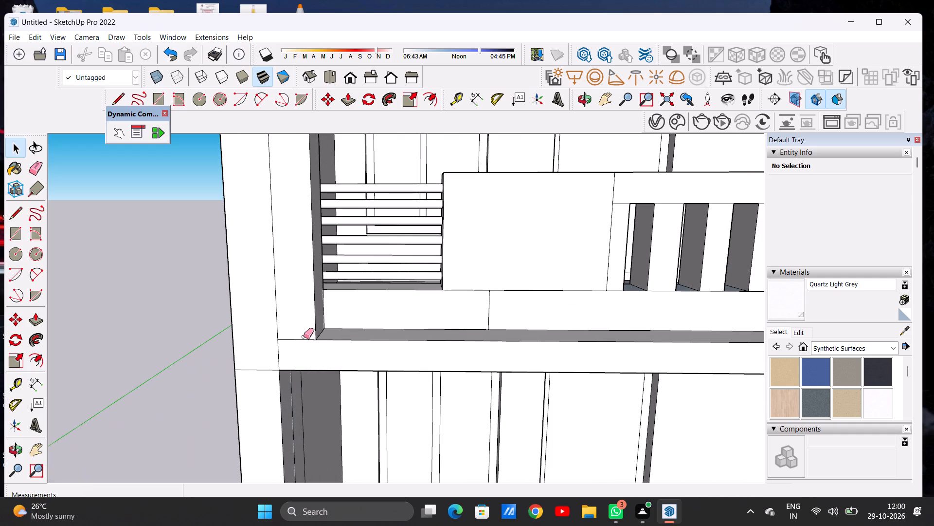
left_click_drag(304, 337, 304, 344)
key("space")
Erase the short edge between the pilaster's top and the roof slab's front face.
scroll(311, 321, "down", 8)
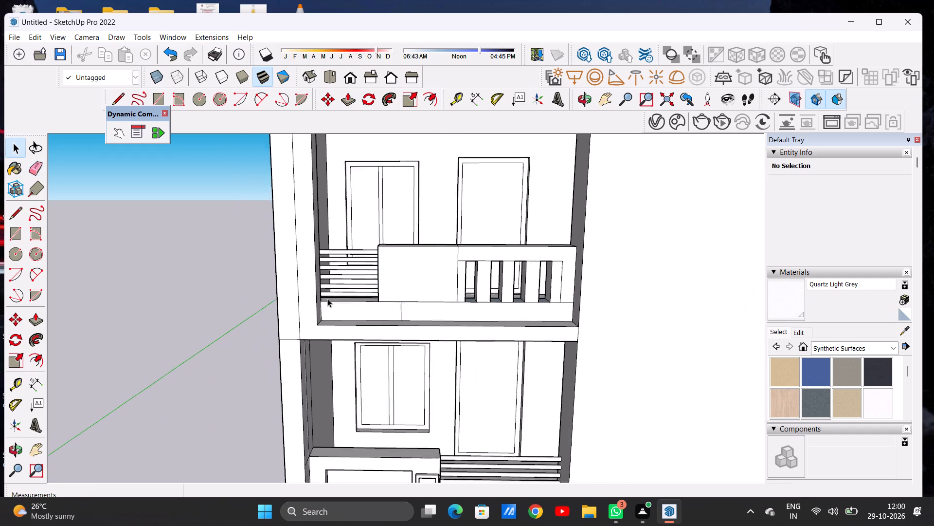
scroll(327, 299, "down", 4)
middle_click_drag(324, 313, 329, 309)
scroll(304, 319, "down", 3)
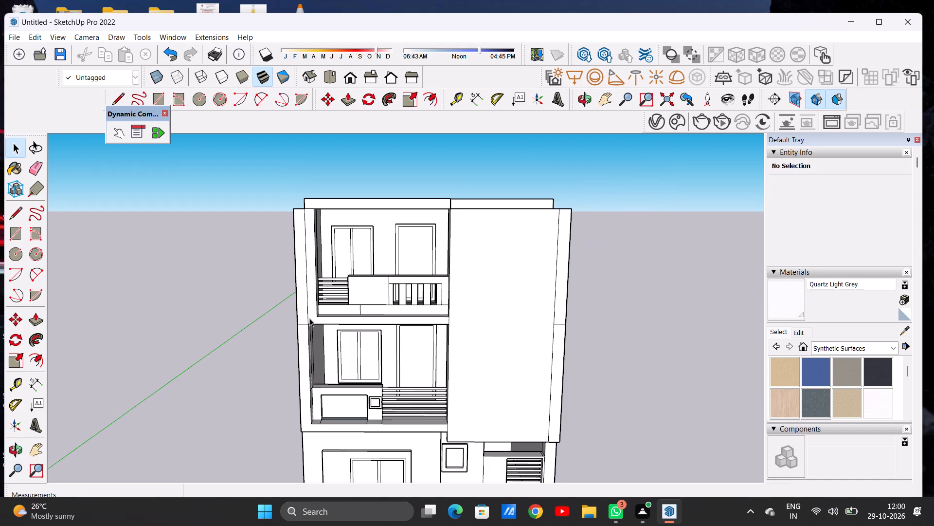
scroll(310, 225, "up", 4)
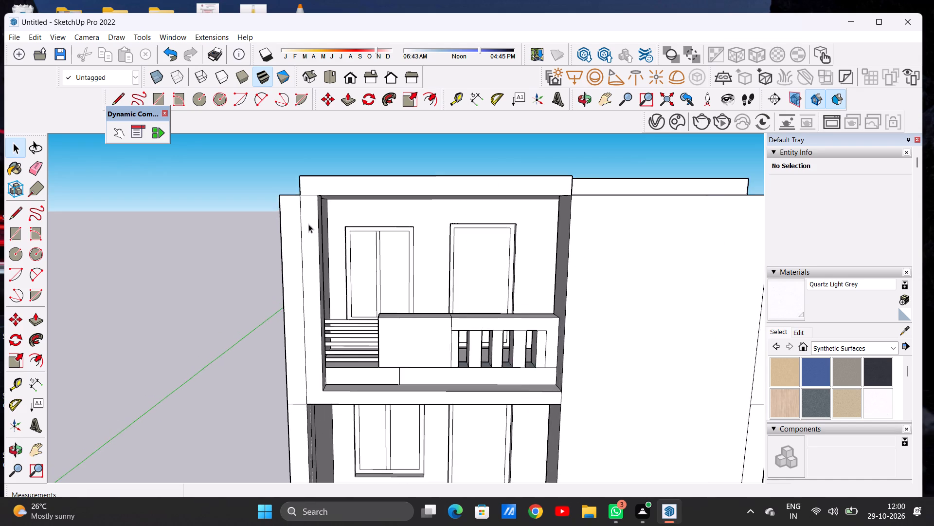
scroll(308, 224, "up", 12)
key("e")
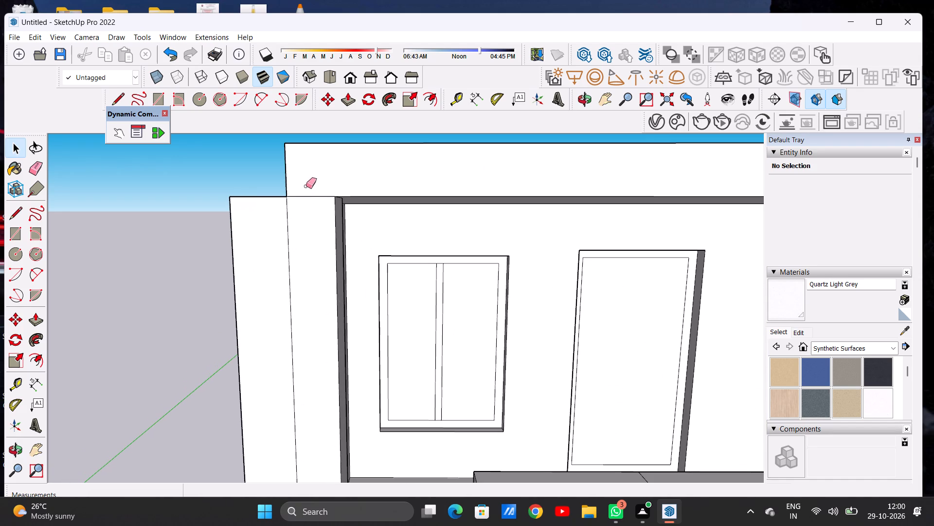
left_click_drag(308, 191, 310, 204)
scroll(317, 241, "down", 12)
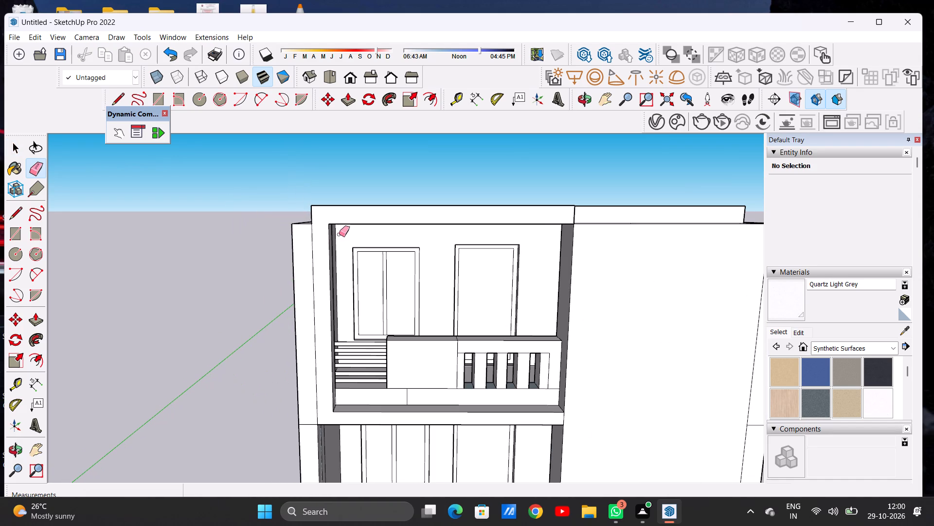
Examine the framed third-storey balcony, the whole front of the house and the roof slab with its stepped front edge.
key("space")
middle_click_drag(423, 306, 458, 277)
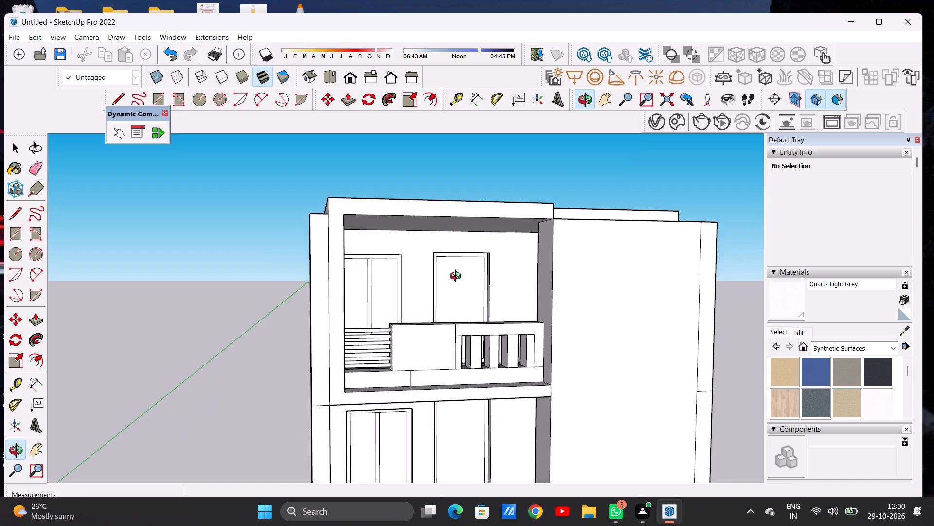
middle_click_drag(458, 277, 411, 311)
scroll(357, 282, "down", 8)
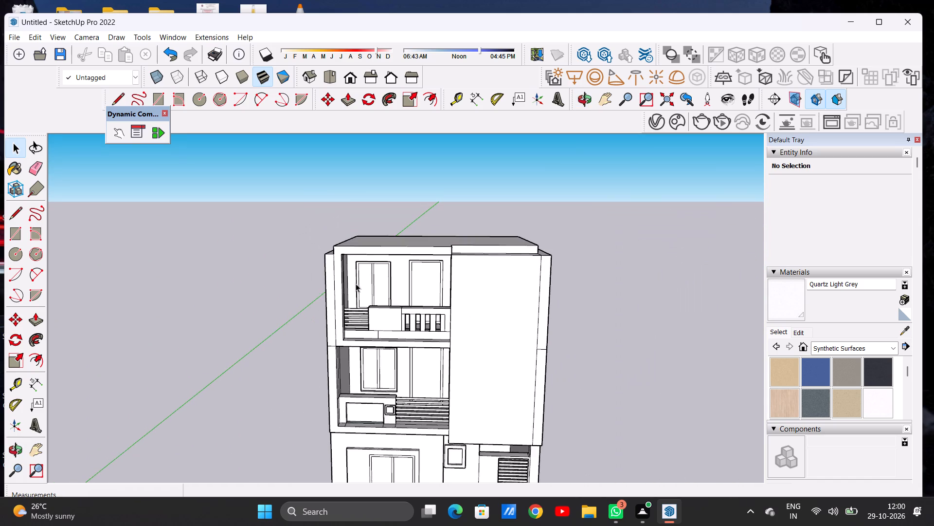
scroll(345, 290, "down", 5)
scroll(398, 325, "up", 6)
middle_click_drag(345, 324, 371, 306)
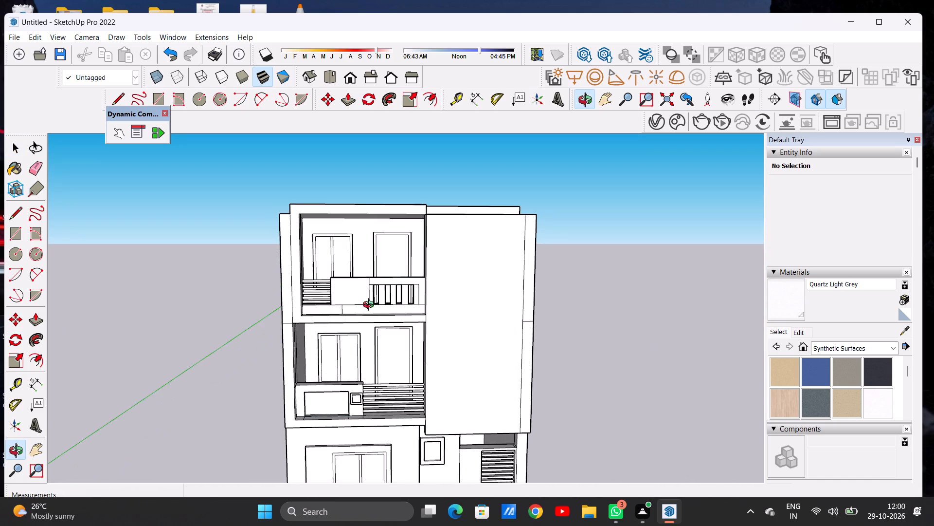
middle_click_drag(371, 306, 368, 306)
middle_click_drag(365, 315, 350, 326)
scroll(308, 331, "down", 9)
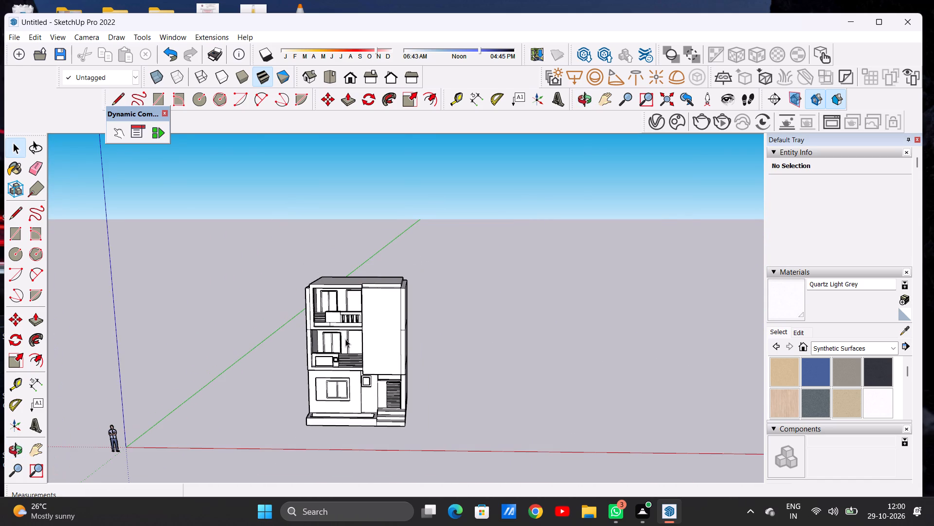
scroll(318, 276, "up", 11)
middle_click_drag(286, 277, 284, 282)
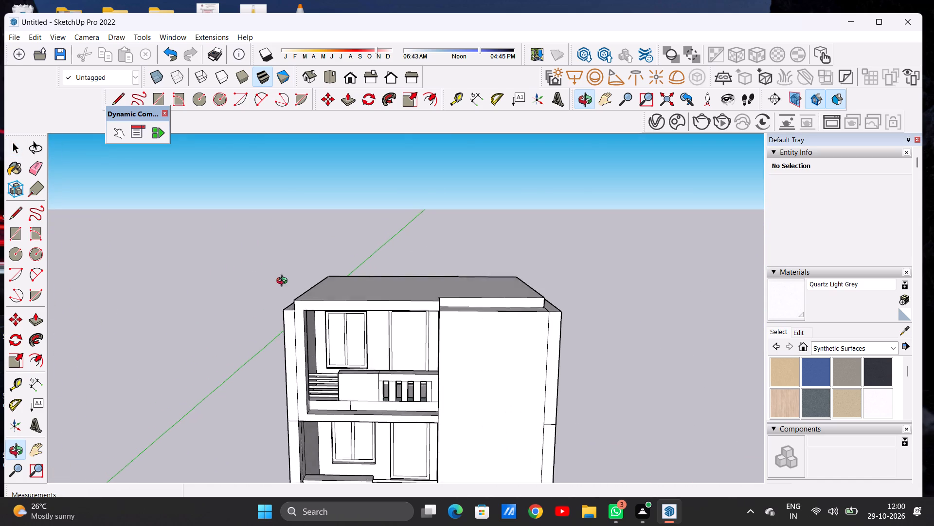
middle_click_drag(284, 282, 299, 346)
scroll(284, 322, "down", 4)
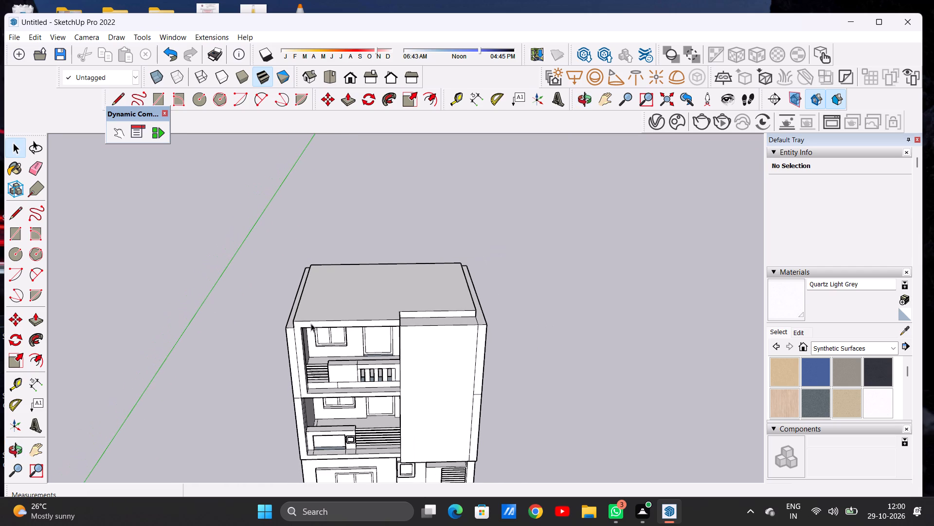
scroll(443, 320, "up", 5)
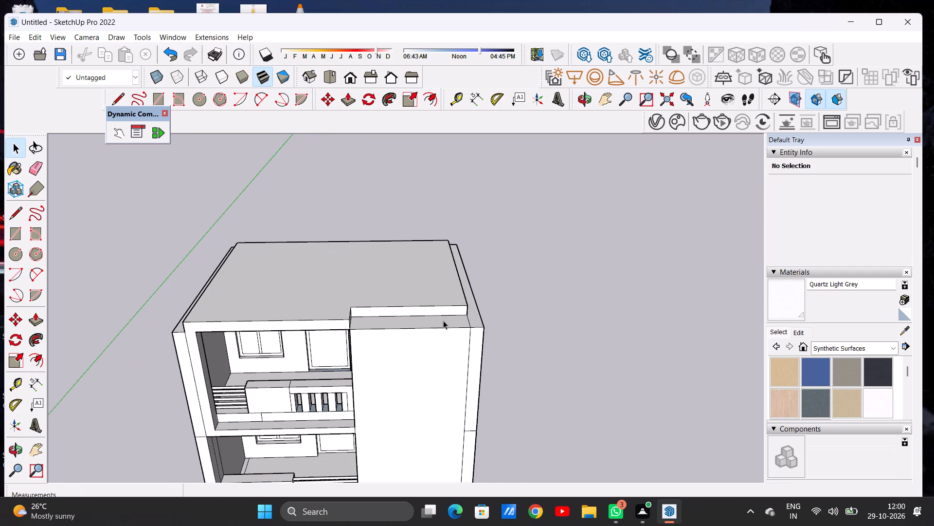
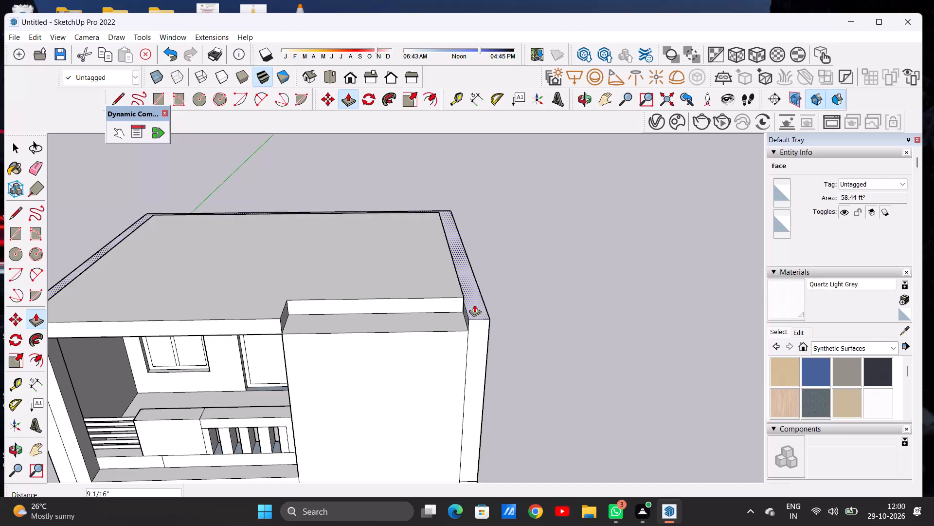
Push/Pull the continuous wall-top rim around the back and sides of the roof up 6' to form a parapet.
left_click(456, 289)
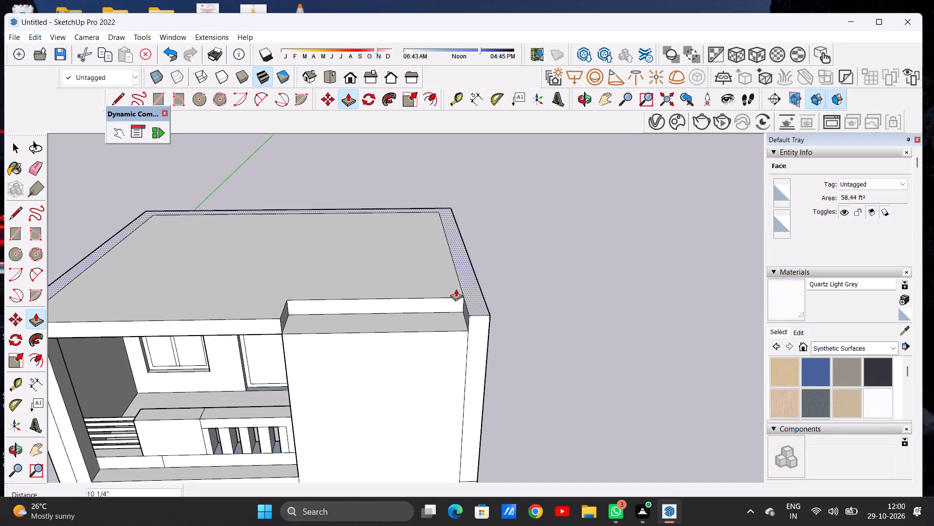
left_click(479, 309)
scroll(477, 305, "down", 7)
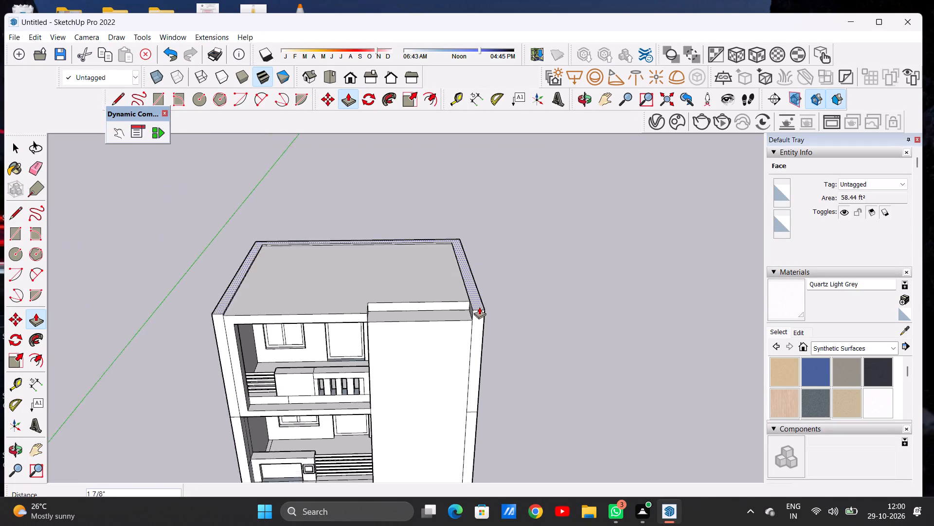
scroll(479, 307, "down", 2)
scroll(486, 256, "up", 6)
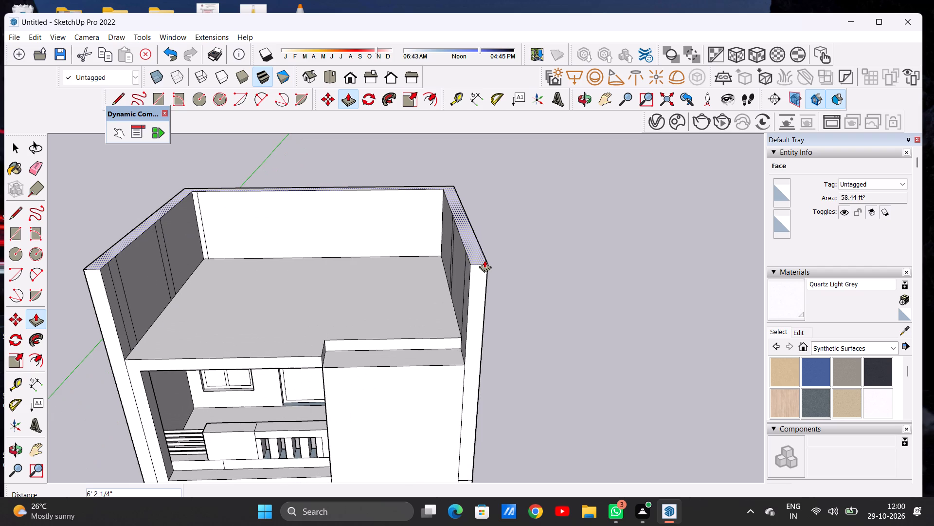
type("6'")
key("Return")
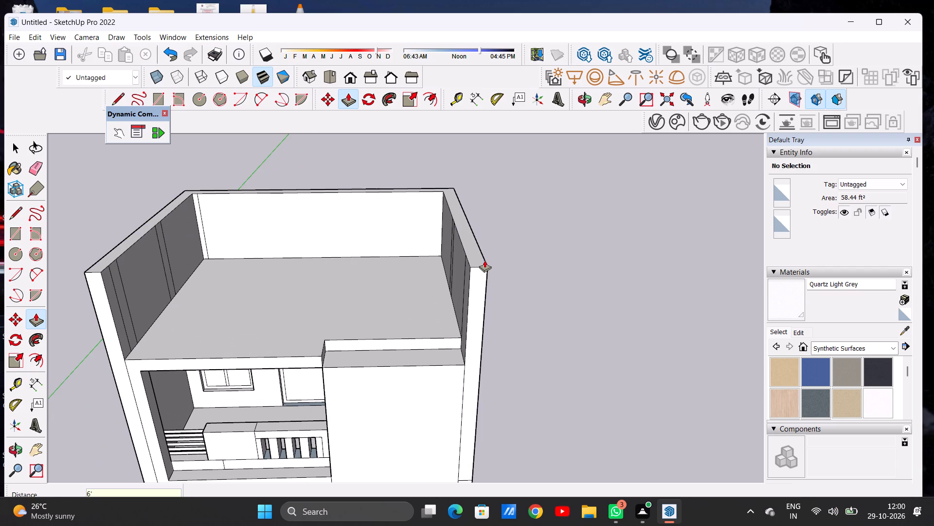
key("space")
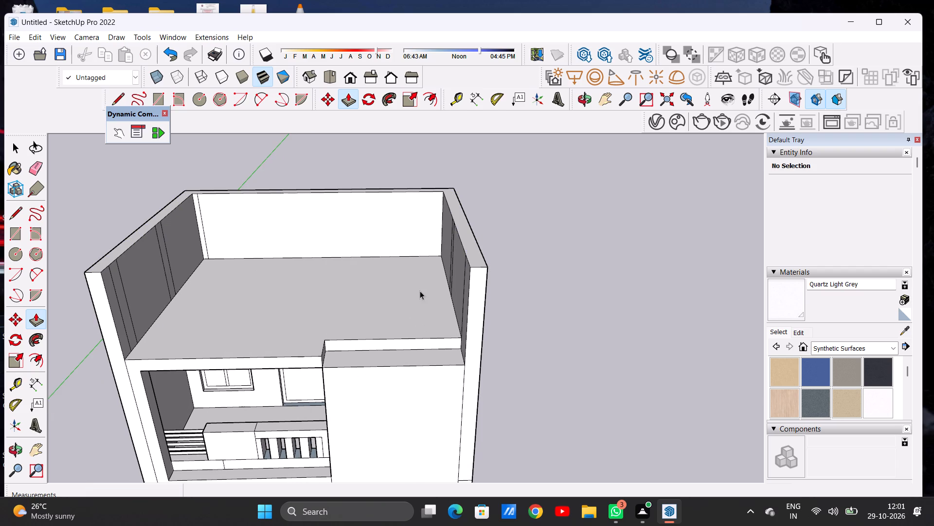
Examine the new roof parapet and the whole front of the house.
scroll(415, 299, "down", 4)
scroll(505, 280, "down", 5)
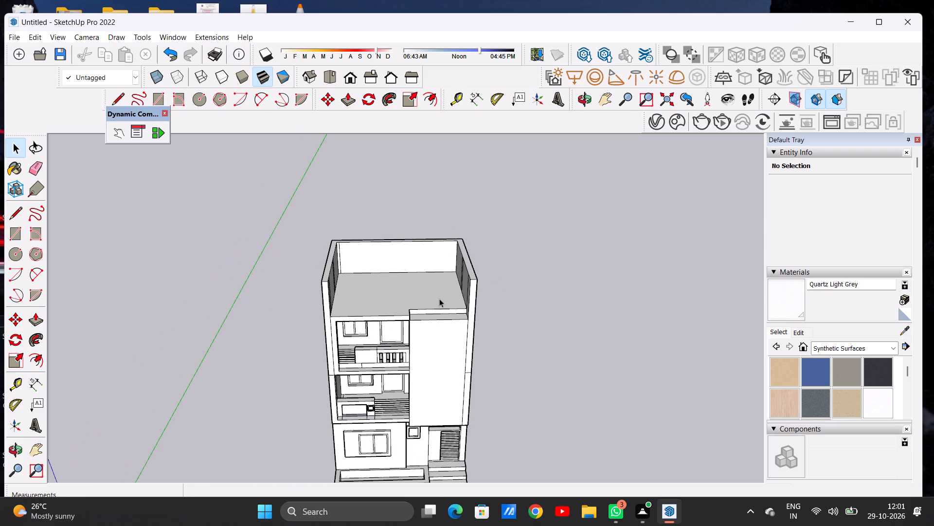
middle_click_drag(435, 297, 431, 225)
scroll(365, 247, "up", 6)
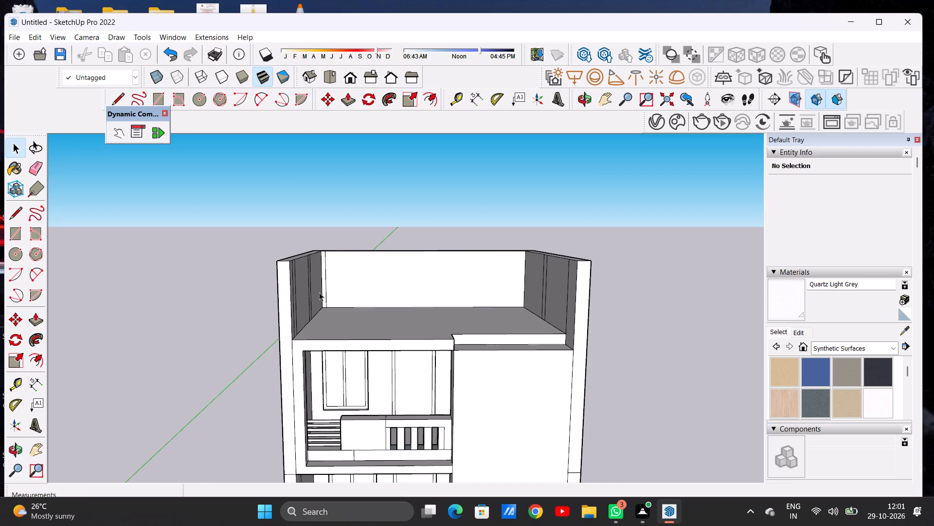
scroll(308, 300, "down", 3)
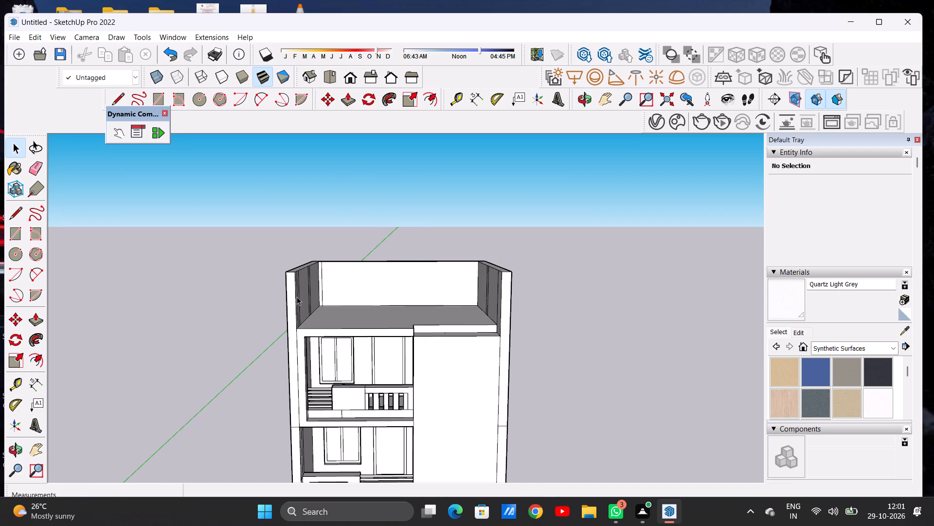
scroll(290, 302, "down", 7)
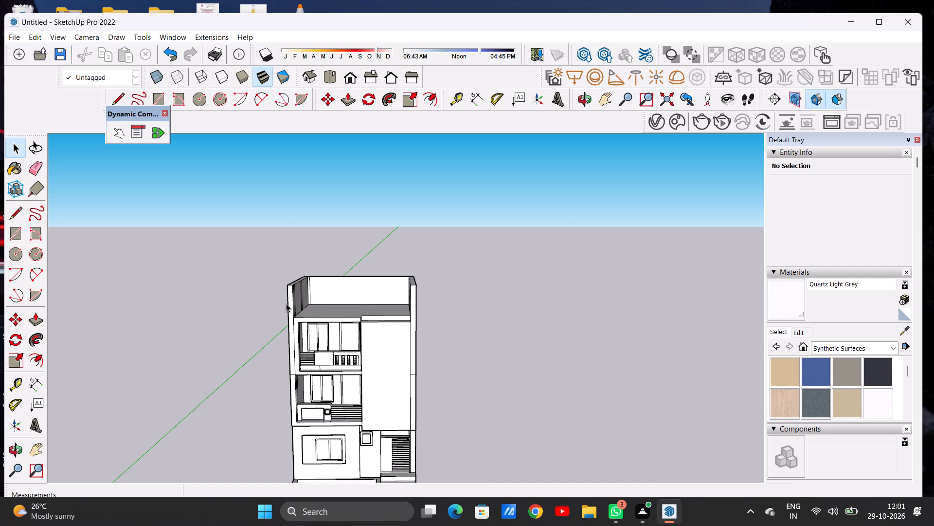
scroll(367, 336, "down", 6)
scroll(346, 319, "up", 2)
scroll(346, 319, "down", 1)
scroll(346, 319, "up", 1)
scroll(346, 319, "down", 2)
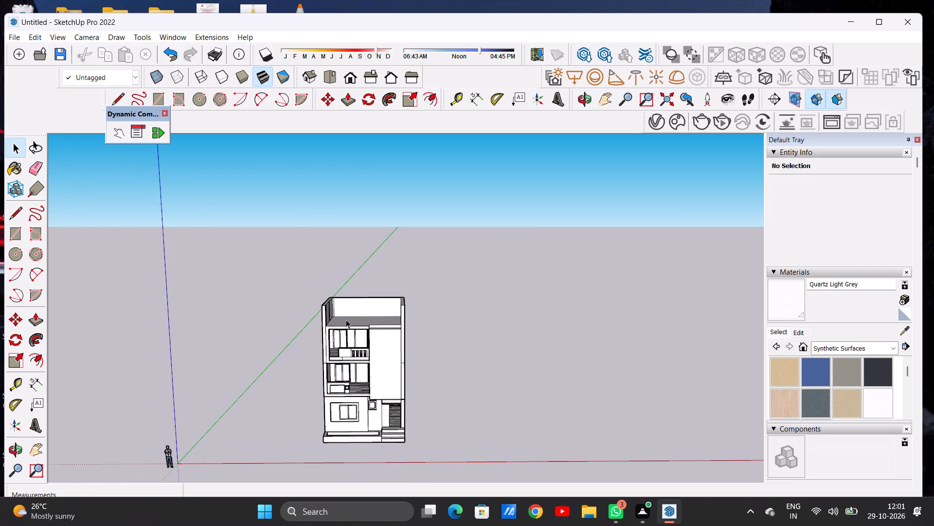
scroll(346, 319, "up", 2)
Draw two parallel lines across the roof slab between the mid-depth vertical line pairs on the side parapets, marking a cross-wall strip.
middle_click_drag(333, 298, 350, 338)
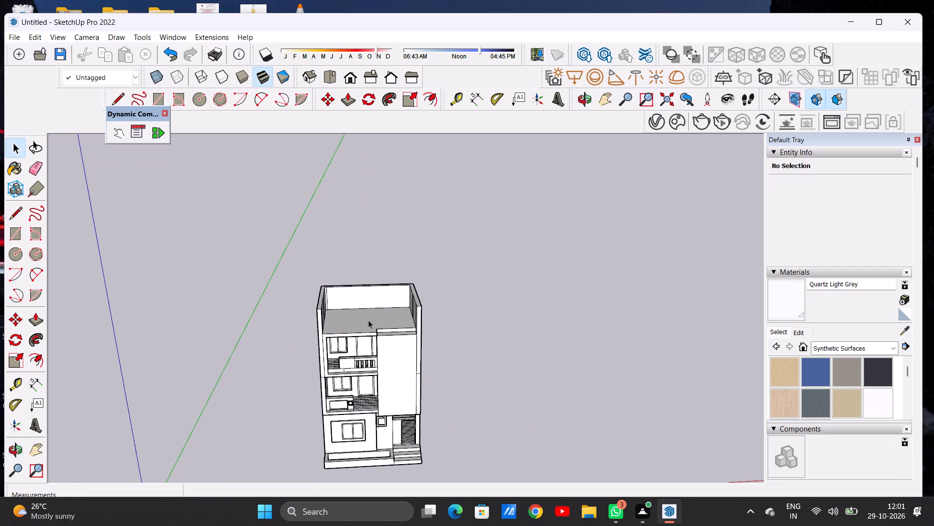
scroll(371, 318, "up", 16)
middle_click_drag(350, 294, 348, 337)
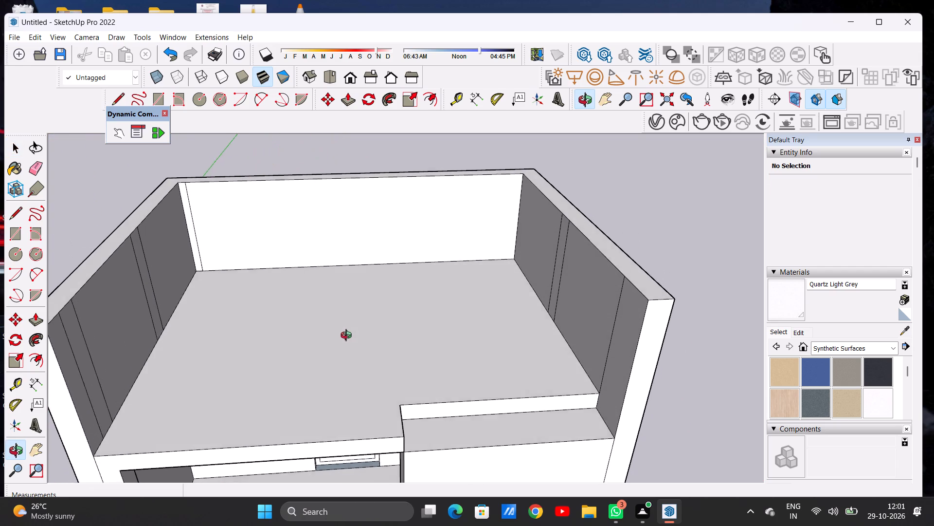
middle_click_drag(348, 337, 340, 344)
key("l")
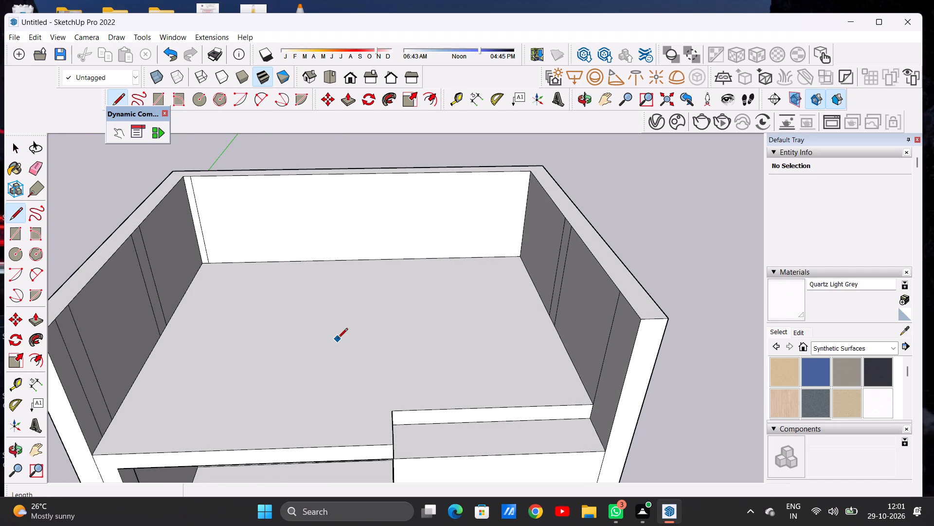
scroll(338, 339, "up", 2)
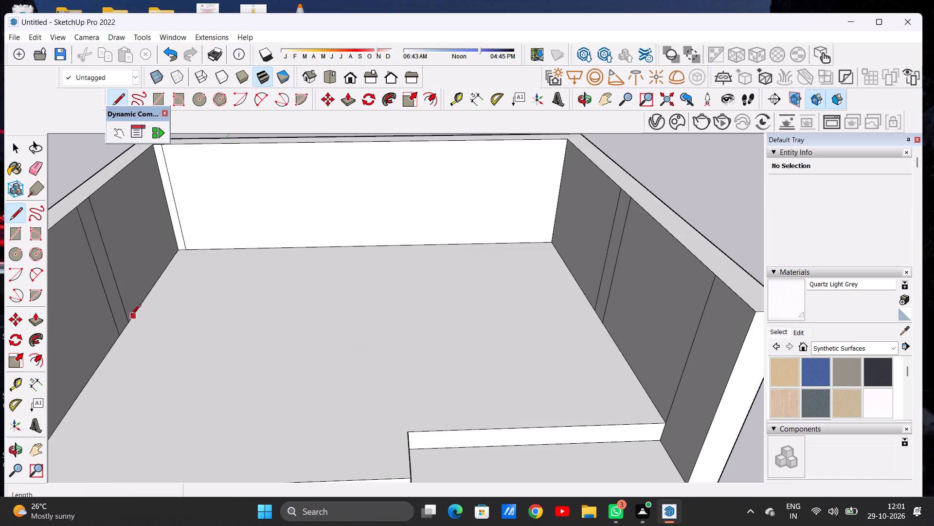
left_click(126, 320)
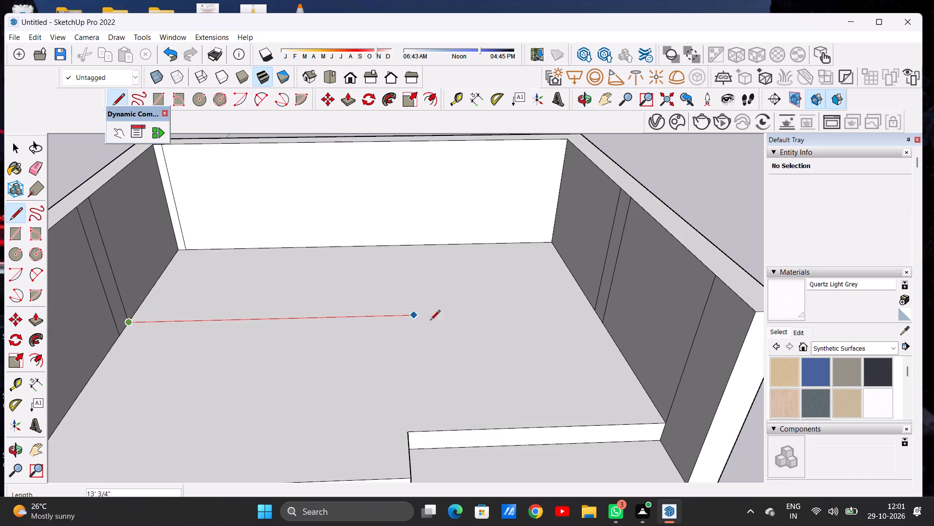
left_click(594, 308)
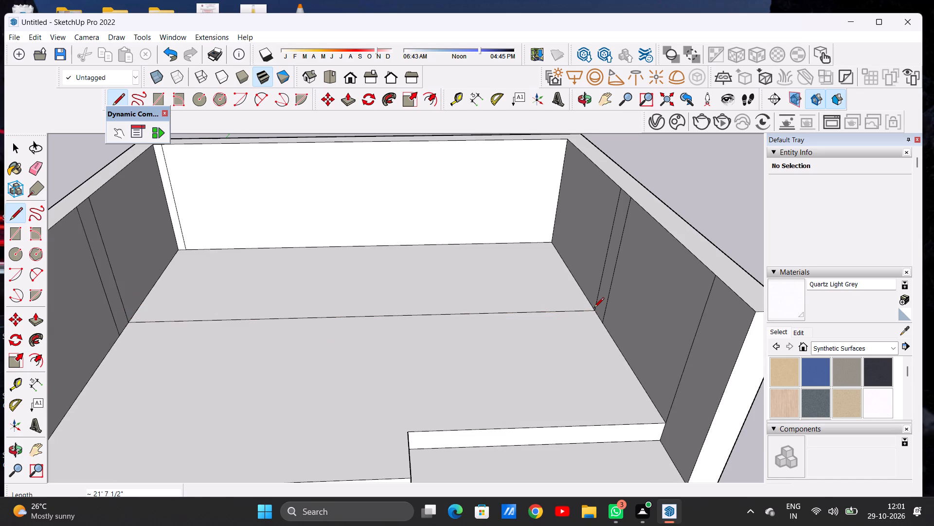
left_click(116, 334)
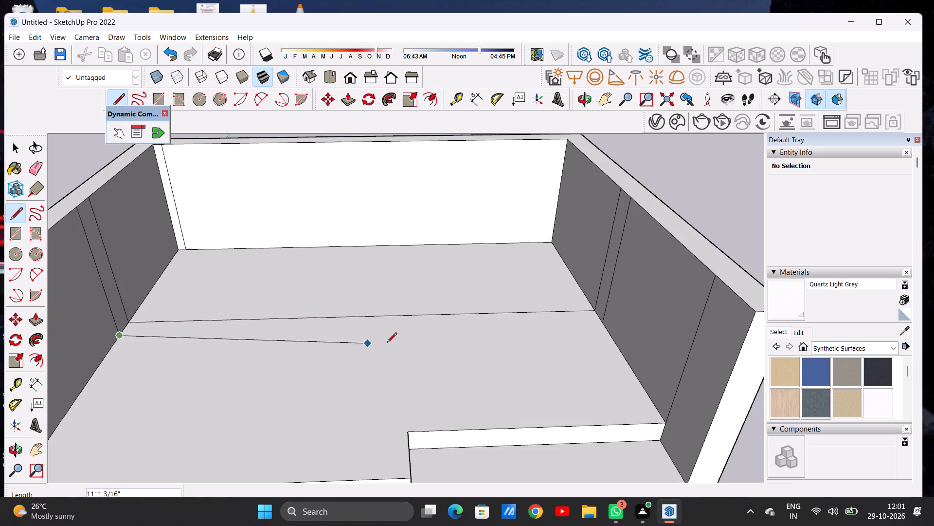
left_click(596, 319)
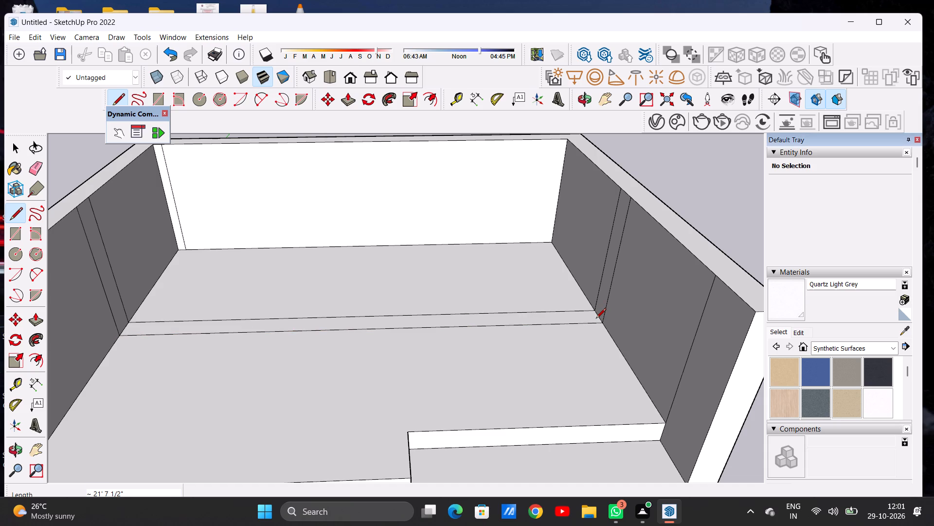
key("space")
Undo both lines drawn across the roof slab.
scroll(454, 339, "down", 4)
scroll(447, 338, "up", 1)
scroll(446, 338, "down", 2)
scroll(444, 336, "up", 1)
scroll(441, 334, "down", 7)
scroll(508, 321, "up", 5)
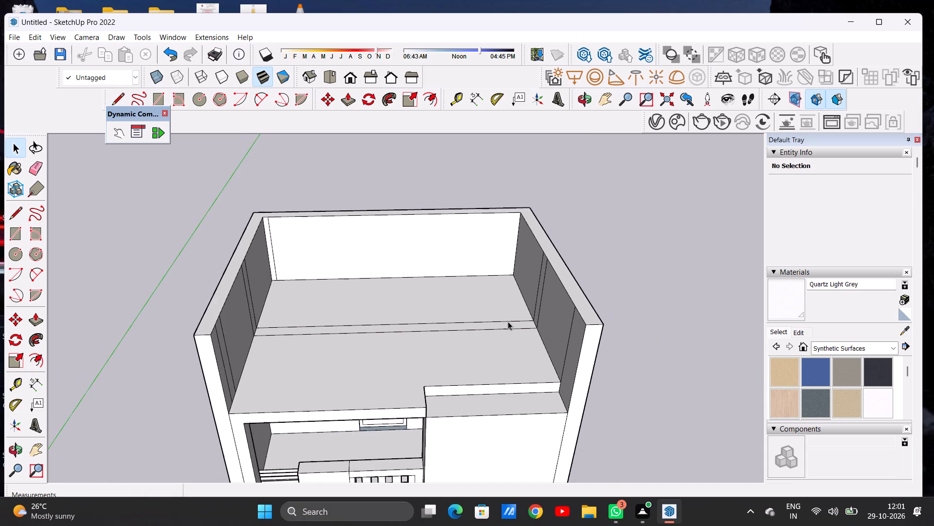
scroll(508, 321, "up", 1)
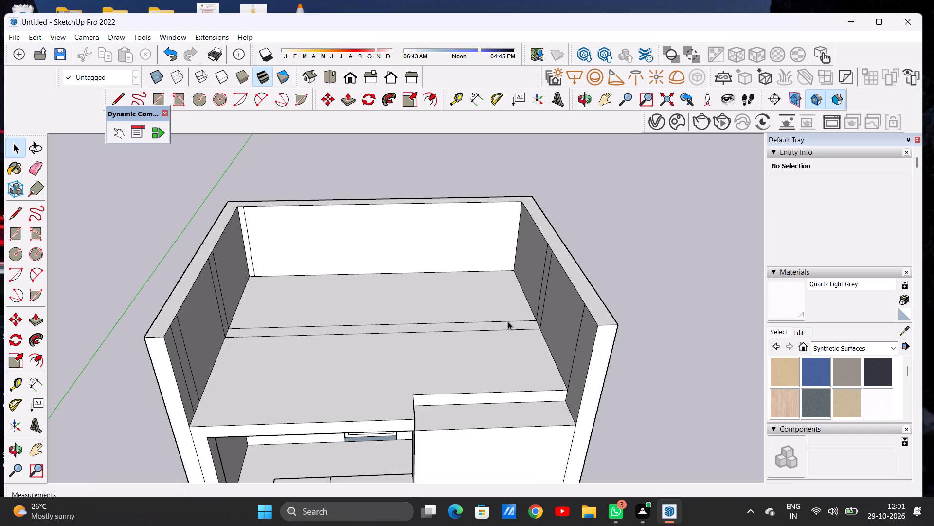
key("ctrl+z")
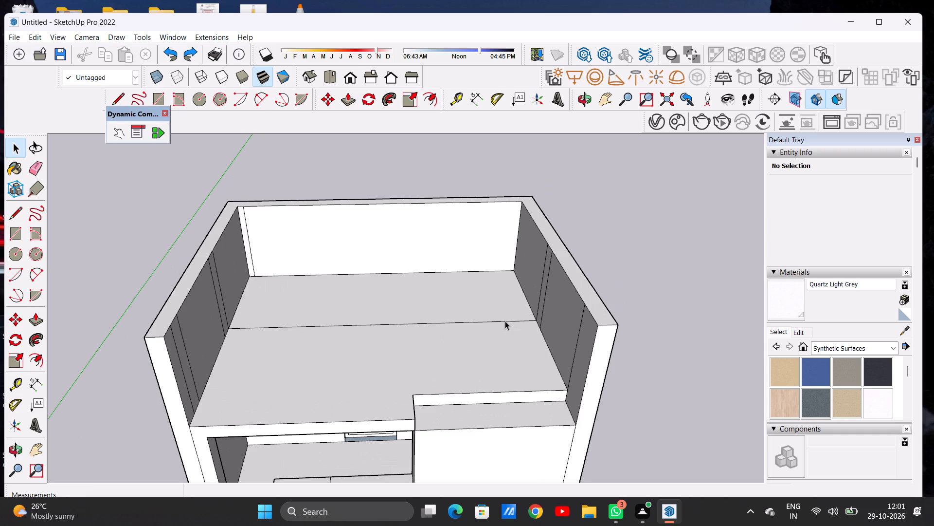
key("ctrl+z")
Erase the two mid-depth vertical lines on the inner face of the balcony-side parapet.
scroll(366, 272, "down", 4)
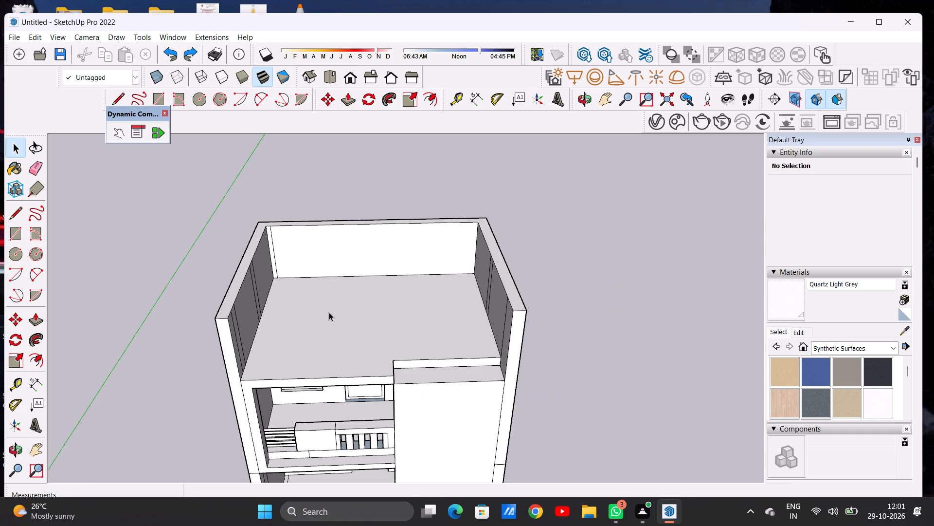
middle_click_drag(326, 311, 220, 298)
scroll(281, 256, "up", 12)
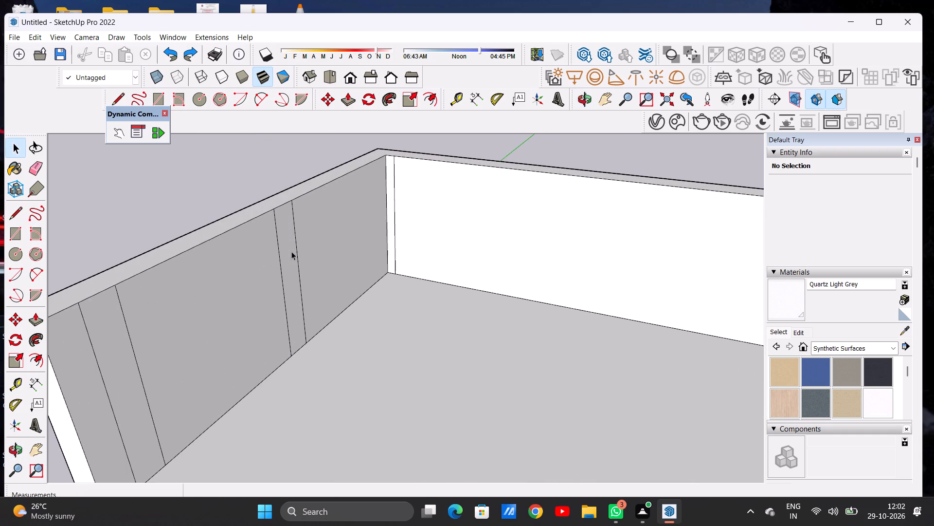
key("e")
scroll(291, 251, "up", 4)
left_click(271, 262)
left_click_drag(277, 261, 276, 263)
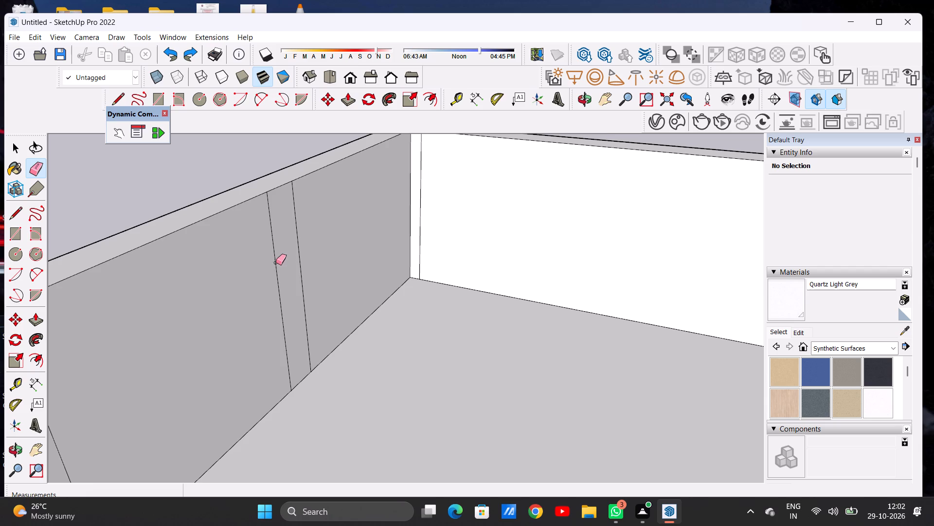
left_click_drag(276, 263, 273, 267)
left_click_drag(301, 252, 296, 261)
scroll(305, 309, "down", 11)
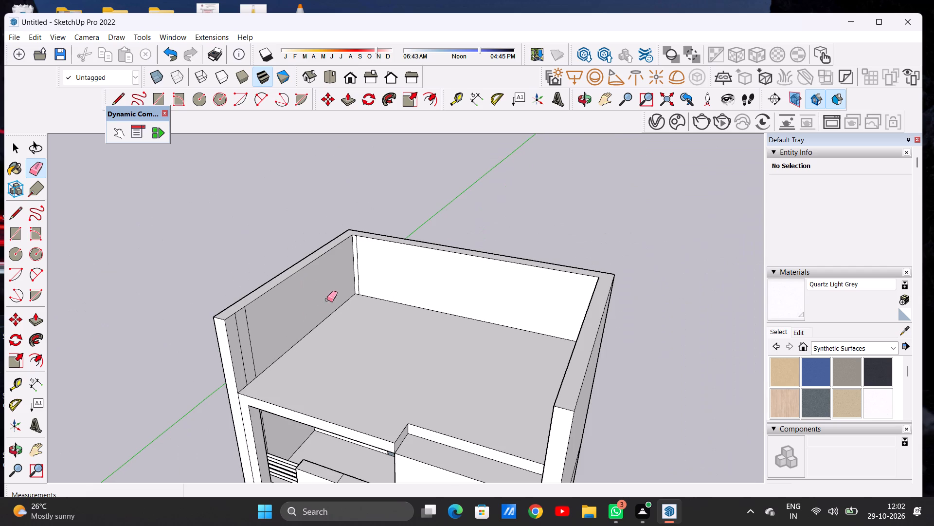
Erase the two mid-depth vertical lines on the inner face of the opposite side parapet.
middle_click_drag(322, 342, 415, 301)
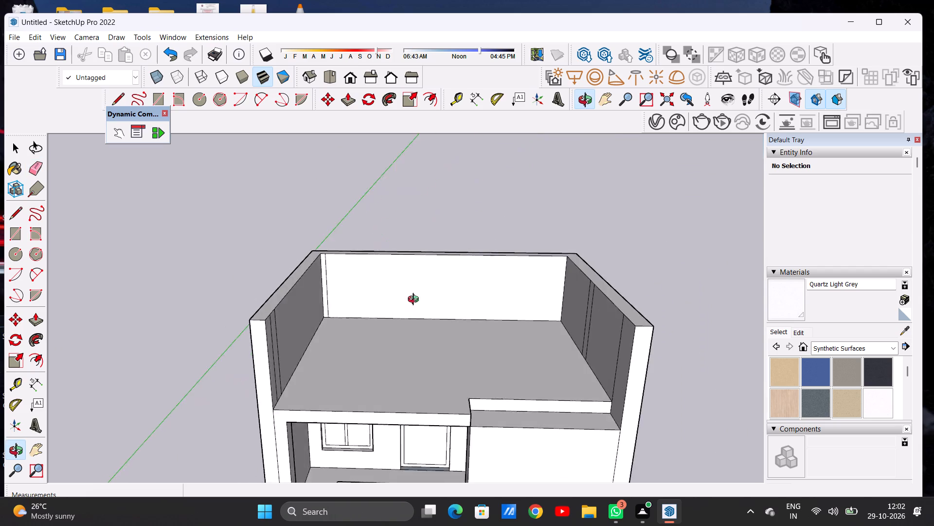
middle_click_drag(415, 301, 521, 278)
scroll(569, 282, "up", 8)
scroll(564, 284, "down", 1)
scroll(564, 284, "up", 2)
left_click_drag(542, 282, 566, 292)
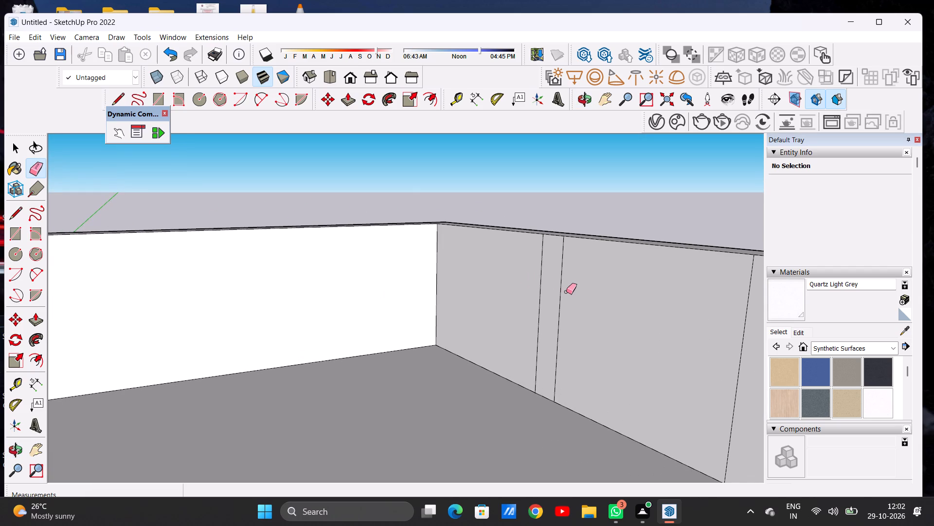
left_click_drag(566, 292, 561, 289)
left_click_drag(546, 283, 530, 288)
key("space")
Push/Pull the top ledge of the solid front wall beside the balcony up to the height of the side parapet.
scroll(465, 306, "down", 6)
scroll(513, 315, "down", 4)
middle_click_drag(514, 323, 406, 318)
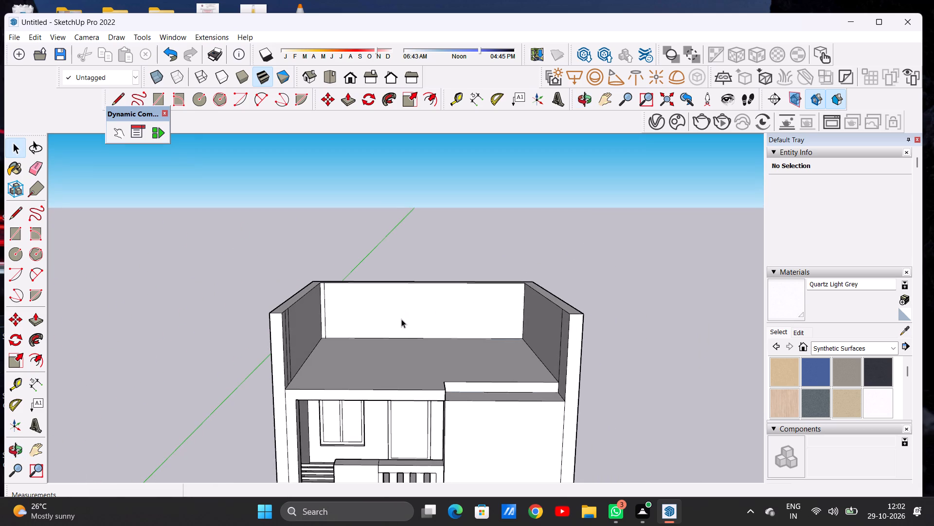
scroll(397, 322, "down", 7)
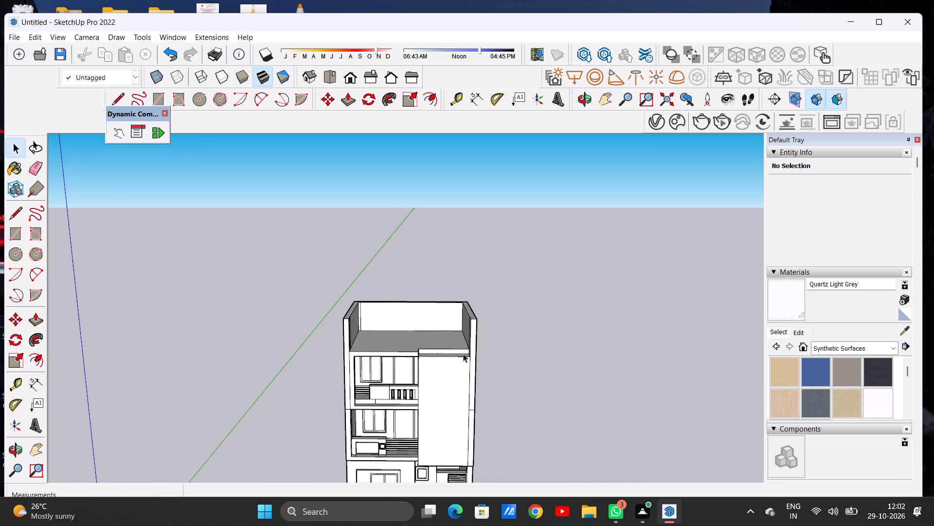
scroll(460, 354, "down", 1)
key("p")
middle_click_drag(452, 359, 450, 393)
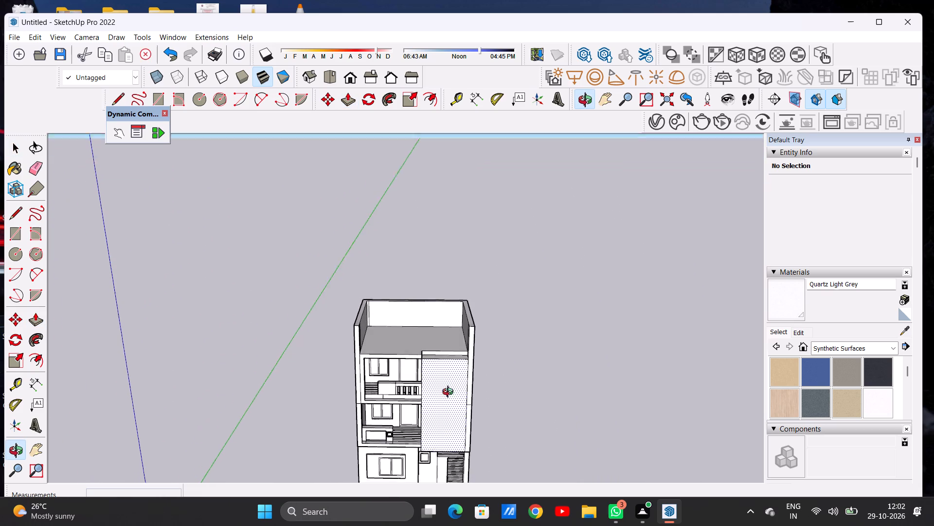
middle_click_drag(450, 393, 450, 398)
scroll(463, 362, "up", 12)
scroll(471, 352, "down", 1)
scroll(471, 352, "up", 7)
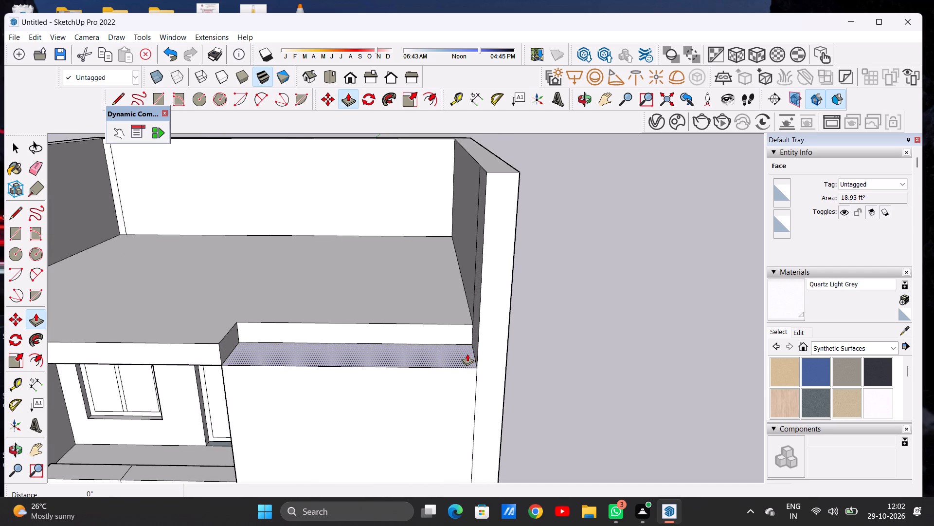
left_click(467, 354)
scroll(462, 320, "down", 10)
scroll(472, 257, "up", 4)
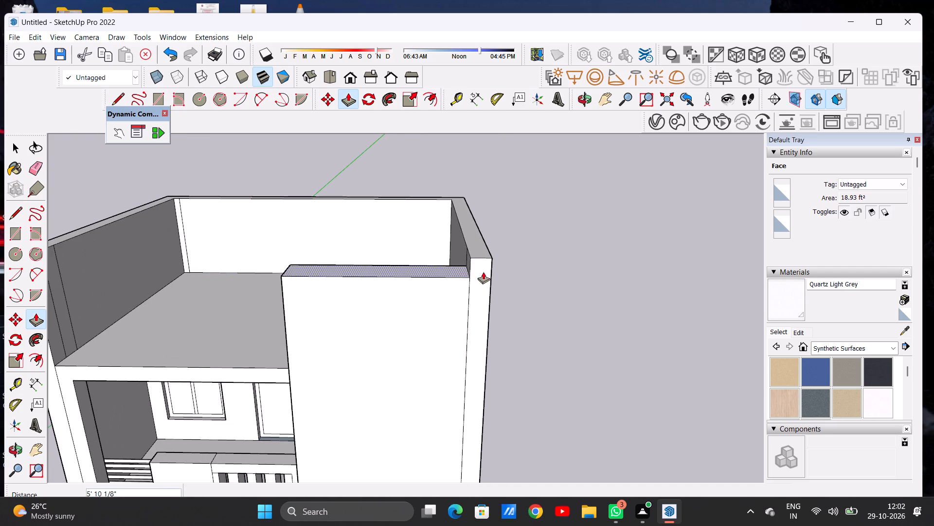
left_click(471, 254)
key("space")
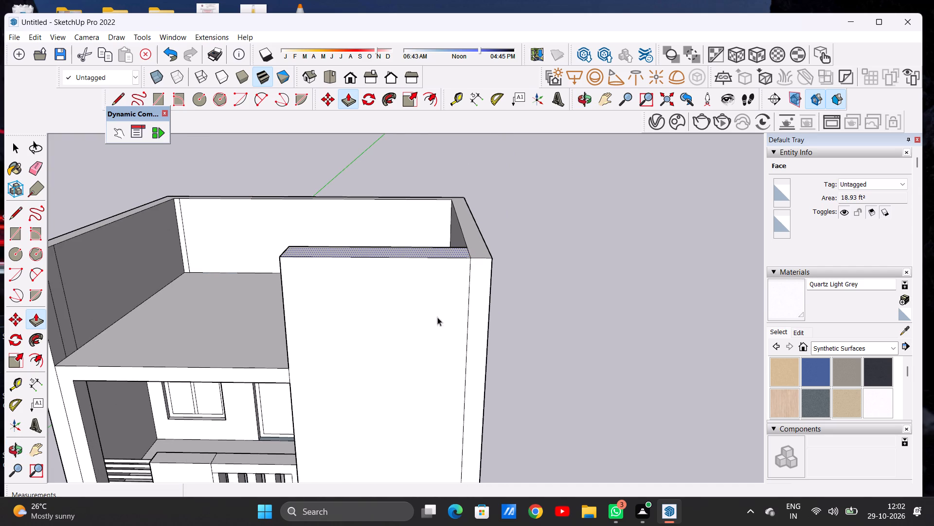
Examine the front of the house with its raised front wall and the roof terrace.
scroll(437, 336, "down", 18)
middle_click_drag(436, 357, 435, 302)
scroll(435, 302, "up", 3)
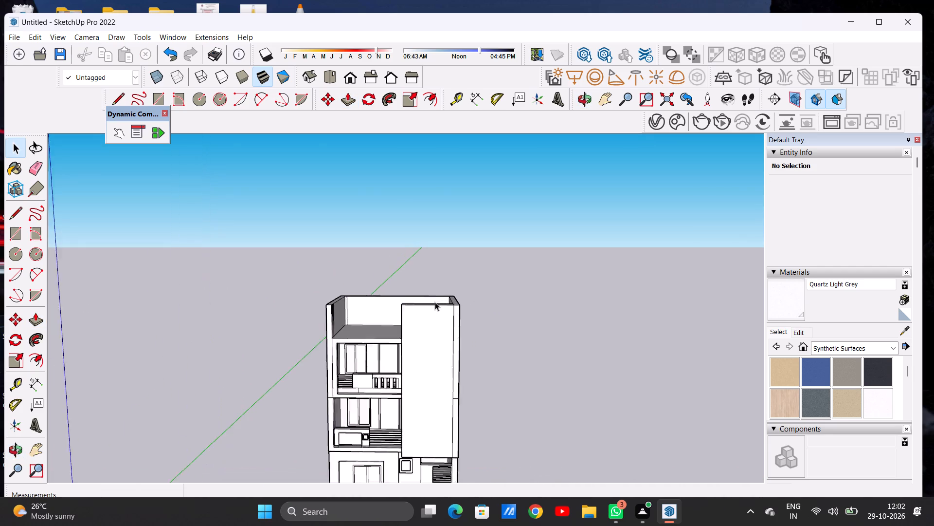
scroll(435, 302, "up", 4)
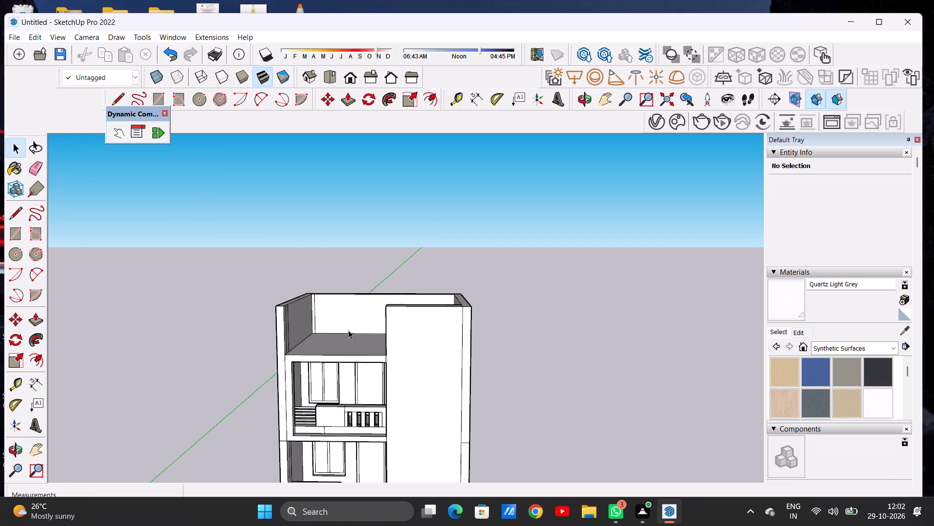
Examine the front of the house and its roof terrace from higher and lower viewpoints.
middle_click_drag(300, 338, 358, 311)
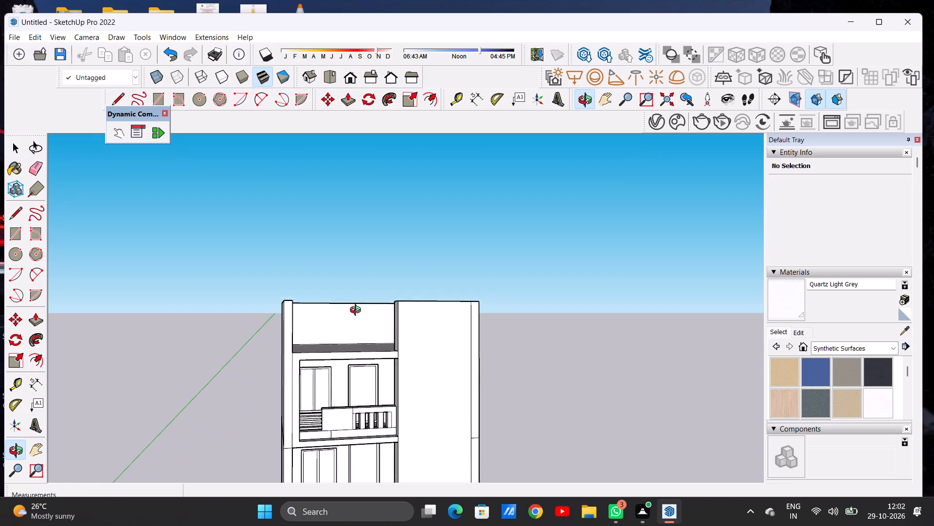
middle_click_drag(358, 311, 330, 328)
scroll(333, 354, "down", 15)
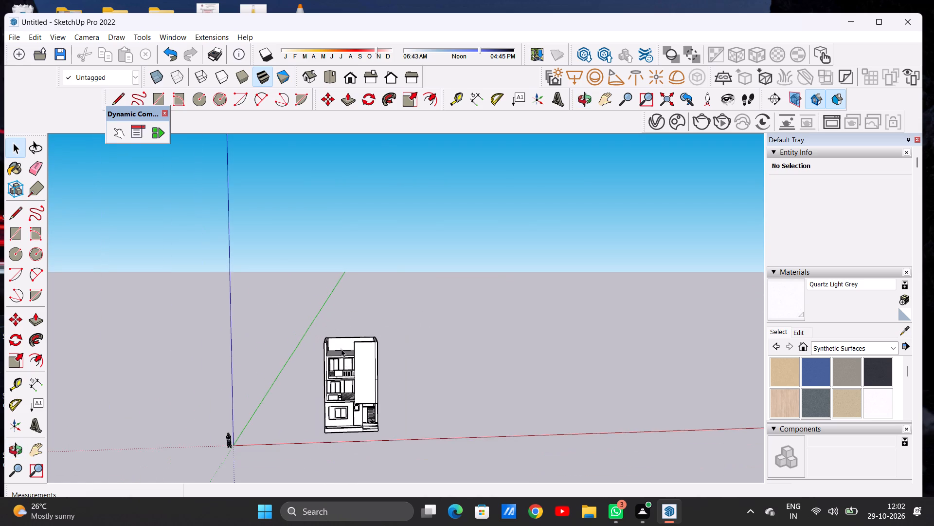
scroll(341, 348, "up", 3)
scroll(341, 348, "down", 1)
scroll(341, 348, "up", 9)
middle_click_drag(310, 331, 330, 343)
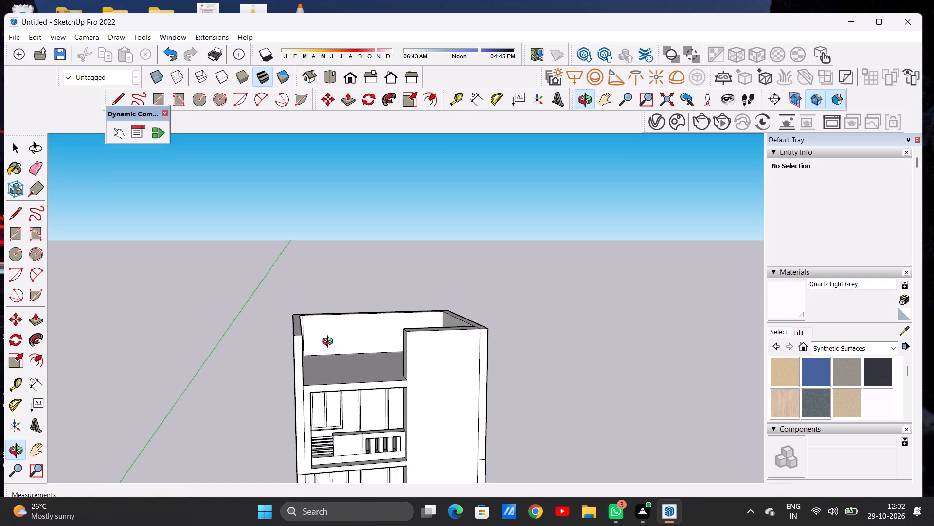
middle_click_drag(330, 343, 315, 345)
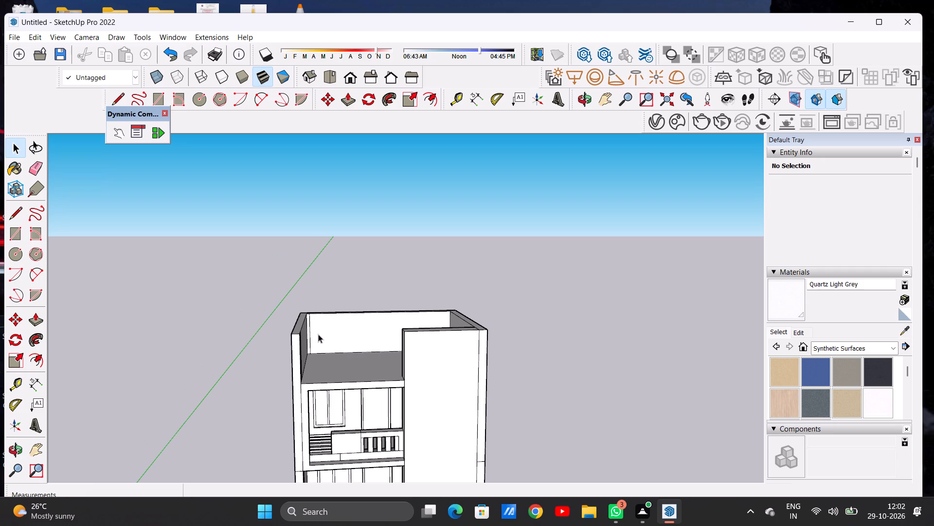
scroll(313, 332, "down", 9)
middle_click_drag(307, 336, 300, 279)
scroll(321, 328, "down", 1)
scroll(322, 328, "up", 10)
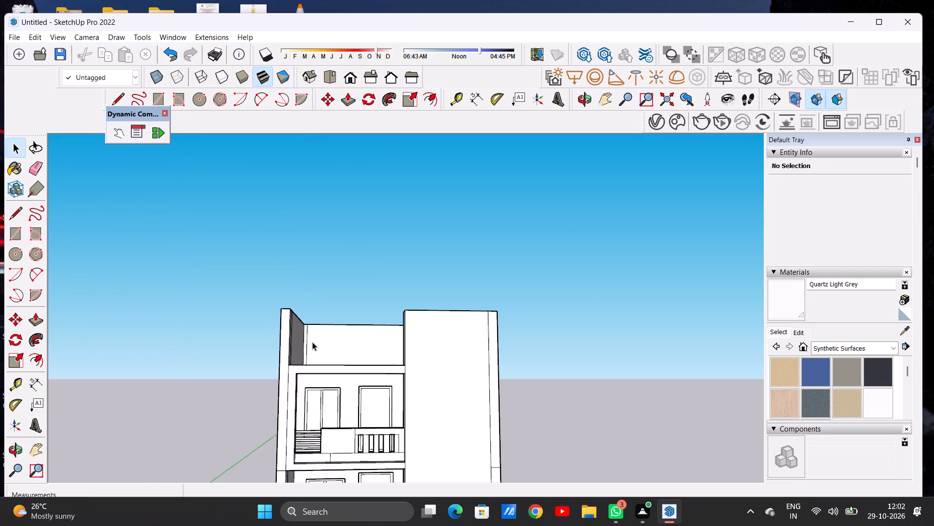
scroll(312, 342, "up", 7)
scroll(322, 354, "down", 3)
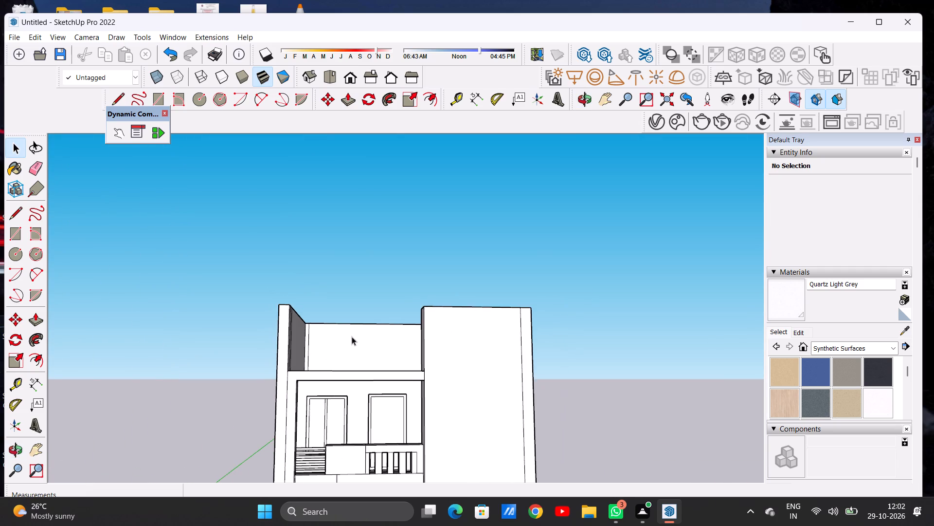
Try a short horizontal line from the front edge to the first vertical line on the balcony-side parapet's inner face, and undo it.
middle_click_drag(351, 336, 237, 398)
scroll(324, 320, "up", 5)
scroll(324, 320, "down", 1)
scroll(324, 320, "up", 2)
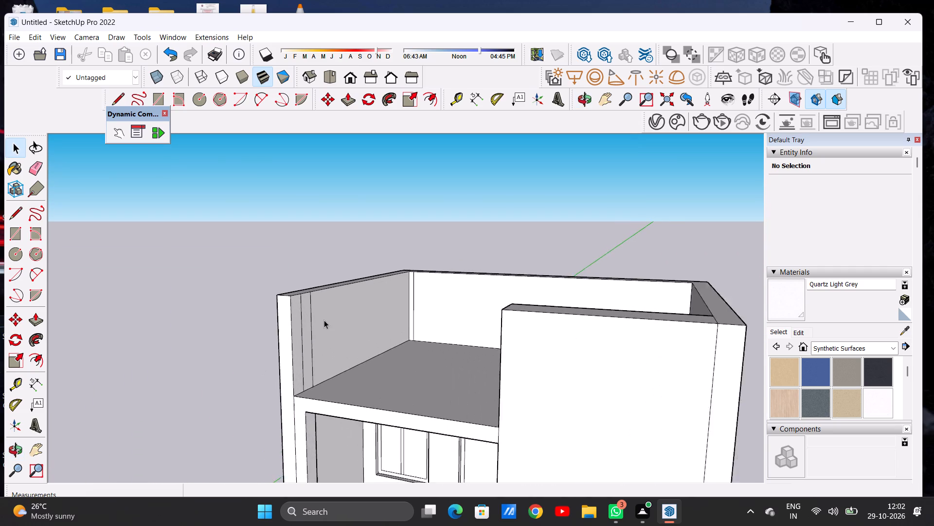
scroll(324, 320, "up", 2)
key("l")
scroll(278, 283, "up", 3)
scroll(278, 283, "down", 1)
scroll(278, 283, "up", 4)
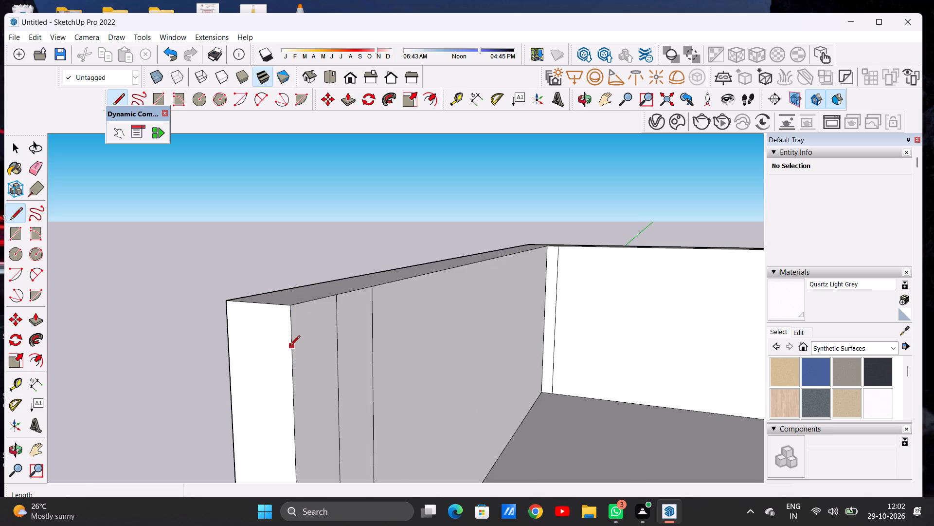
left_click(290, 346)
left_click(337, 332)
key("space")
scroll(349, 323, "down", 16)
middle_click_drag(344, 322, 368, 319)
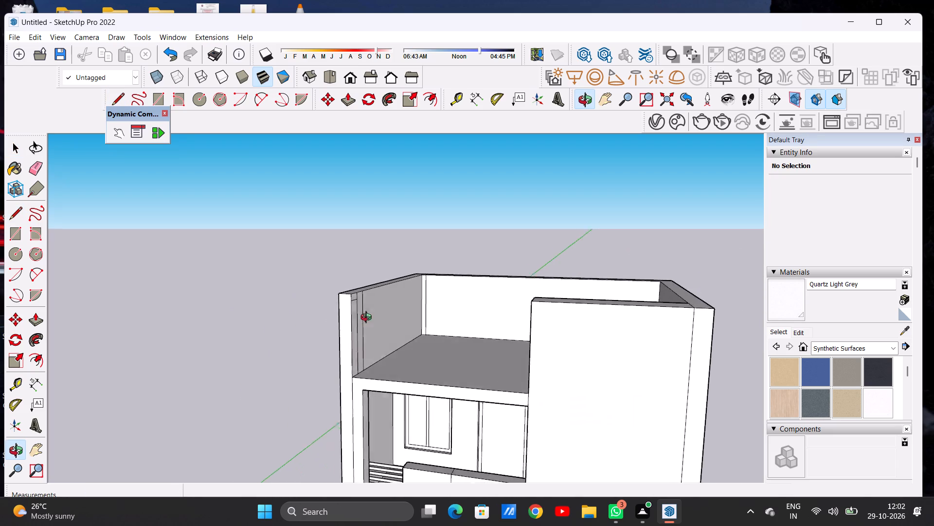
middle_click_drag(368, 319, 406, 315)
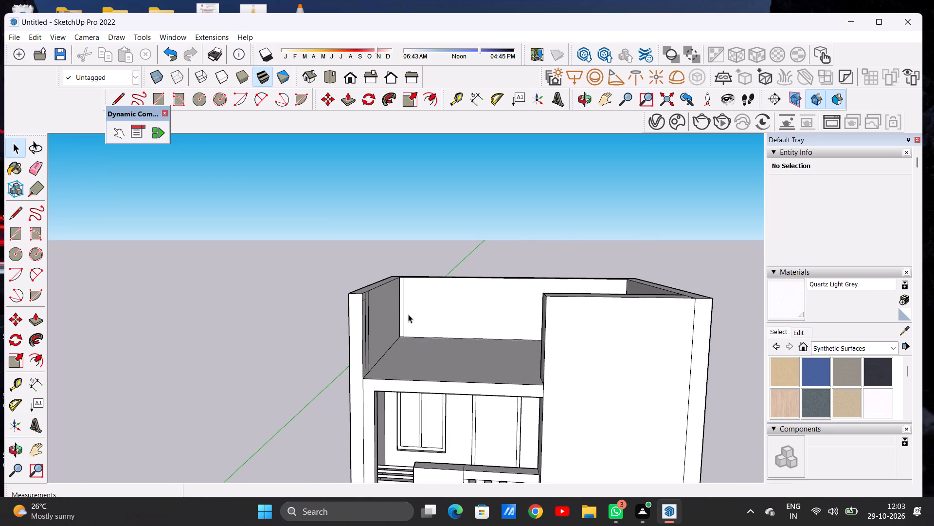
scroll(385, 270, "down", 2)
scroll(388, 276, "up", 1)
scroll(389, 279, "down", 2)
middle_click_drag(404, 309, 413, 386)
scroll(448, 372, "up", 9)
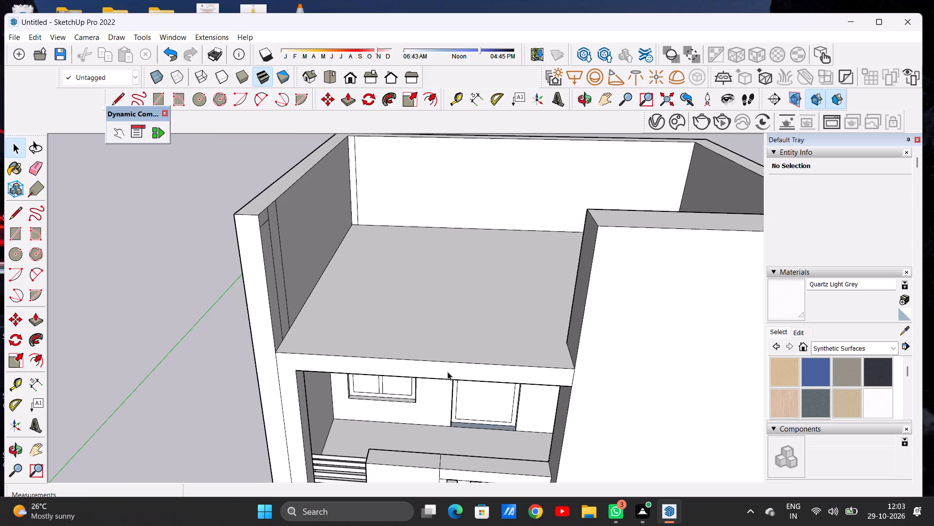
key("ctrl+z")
Draw a line about 1' 5/16" long between the two vertical lines near the top of the balcony-side parapet's inner face.
middle_click_drag(385, 334, 335, 308)
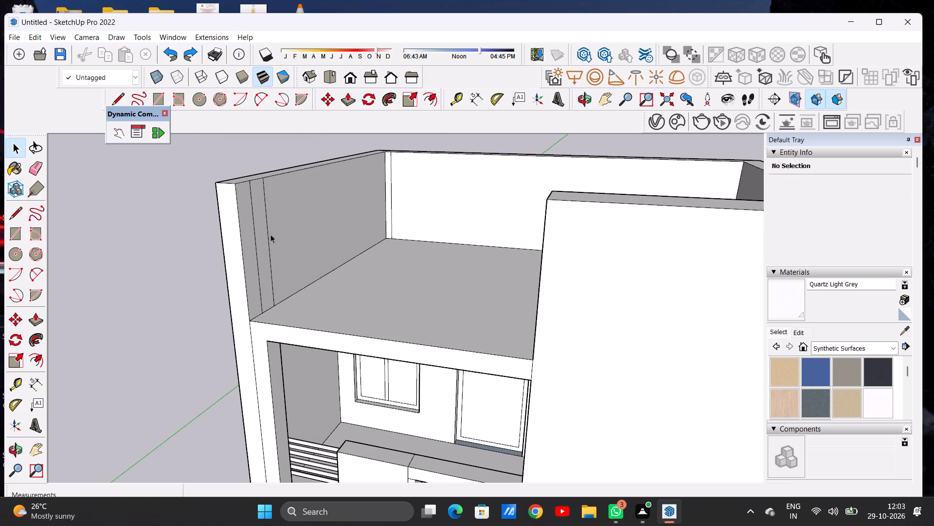
key("l")
scroll(257, 211, "up", 3)
left_click(250, 202)
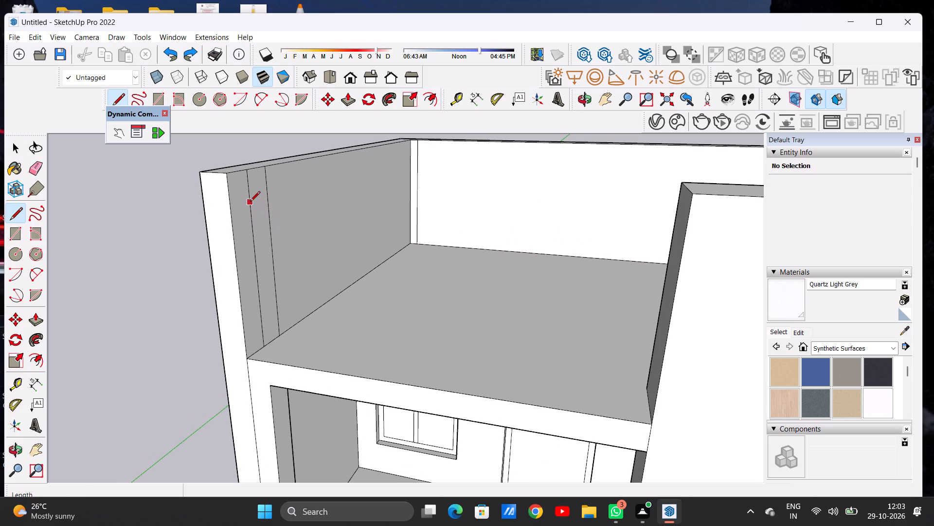
left_click(268, 196)
key("space")
Draw a line about 12' 4 13/16" long across the terrace floor, from the rear vertical line's base to the raised front wall's inner corner.
scroll(279, 212, "down", 8)
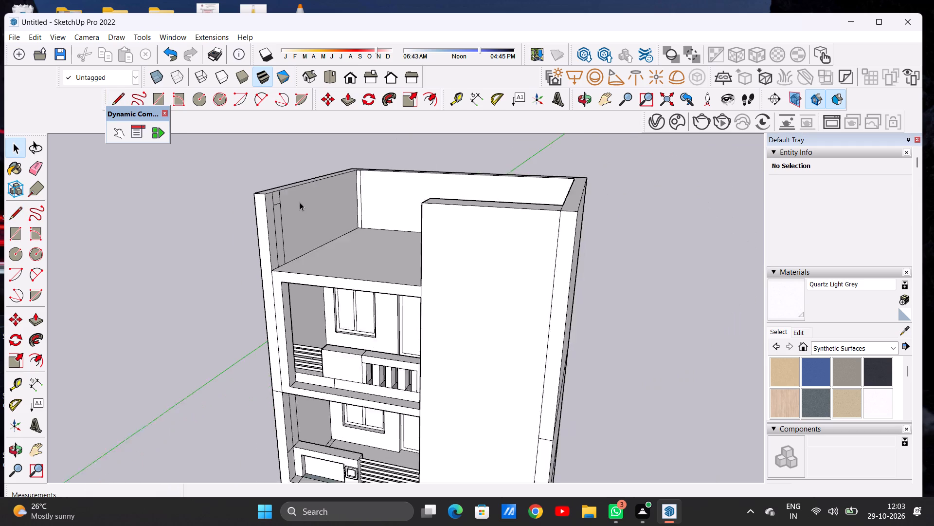
scroll(300, 202, "down", 7)
scroll(300, 202, "up", 1)
middle_click_drag(278, 225, 357, 198)
scroll(362, 239, "up", 4)
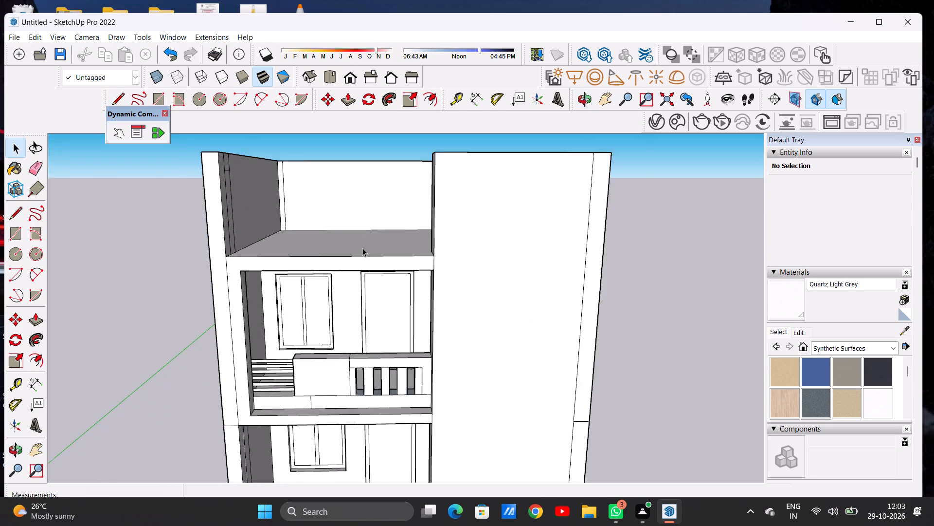
scroll(362, 248, "up", 2)
middle_click_drag(360, 235, 365, 326)
key("l")
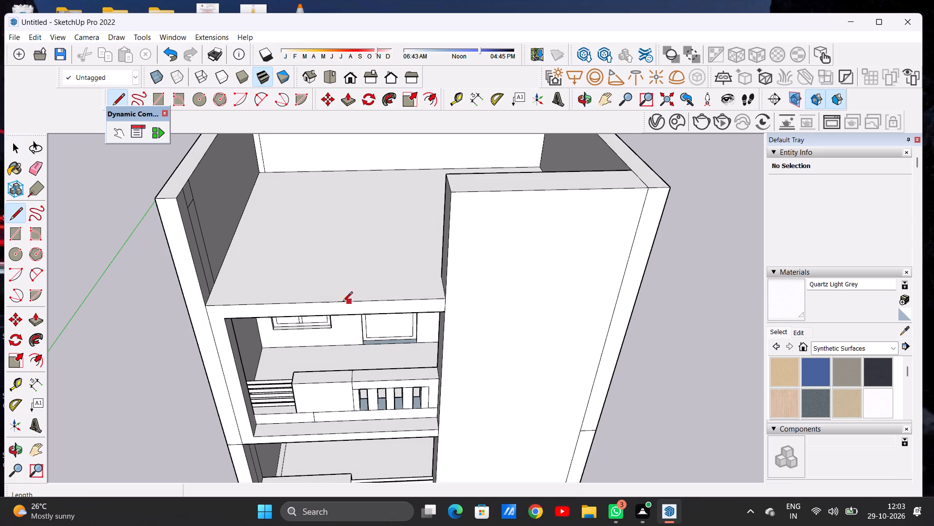
scroll(283, 298, "up", 4)
left_click(184, 274)
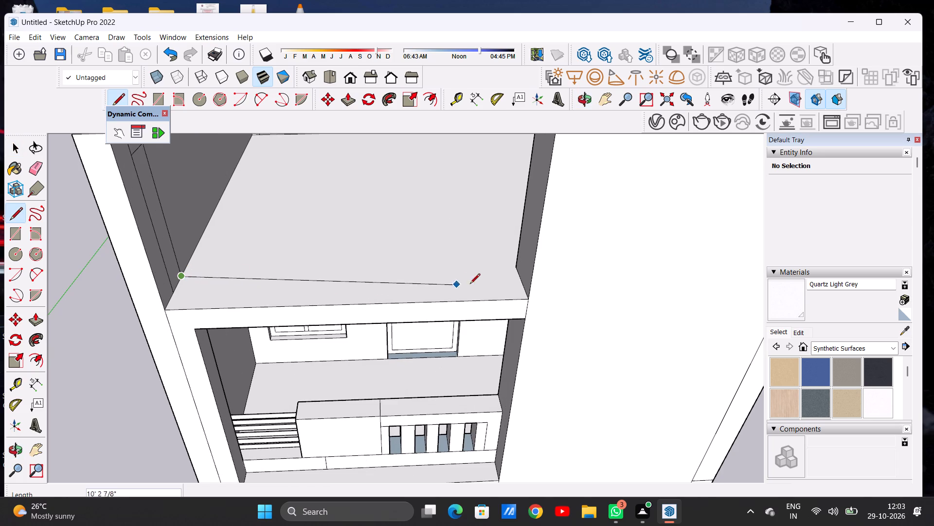
left_click(514, 265)
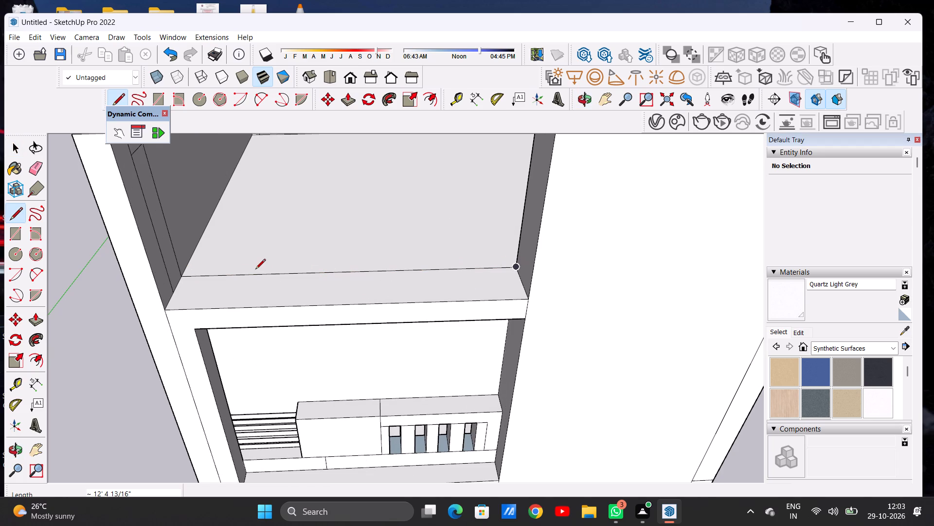
key("space")
Delete the unwanted face covering the third-storey balcony opening below the terrace.
left_click(335, 357)
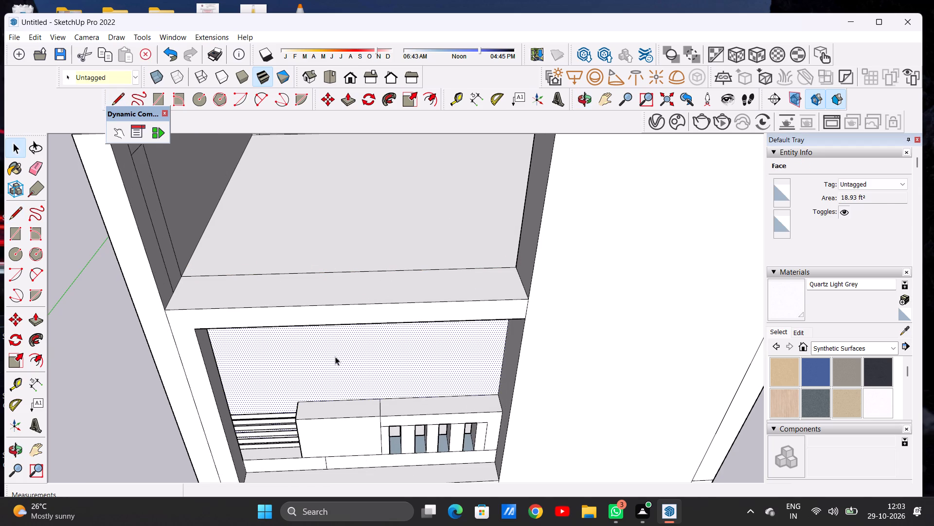
key("Delete")
Draw a parallel line across the terrace floor from the front vertical line's base to the raised front wall.
key("l")
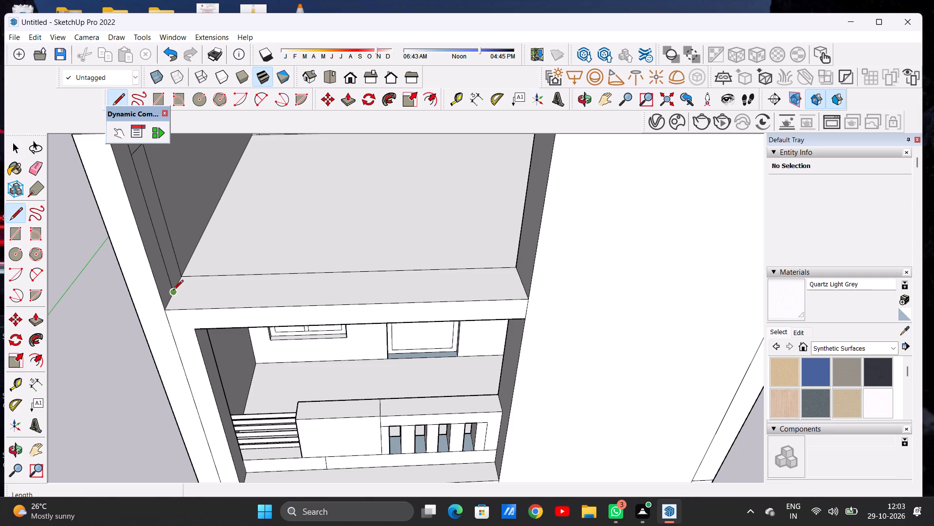
left_click(173, 291)
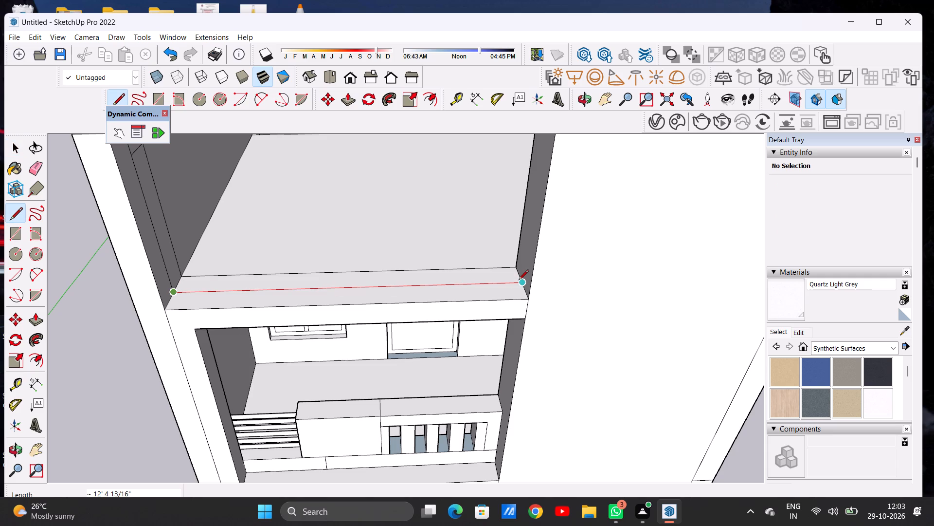
left_click(519, 281)
key("space")
Draw a cross line about 1' 5/16" long between the two parallel floor lines, near the balcony-side parapet.
scroll(530, 296, "down", 6)
scroll(474, 304, "down", 4)
middle_click_drag(476, 304, 463, 282)
scroll(460, 281, "up", 6)
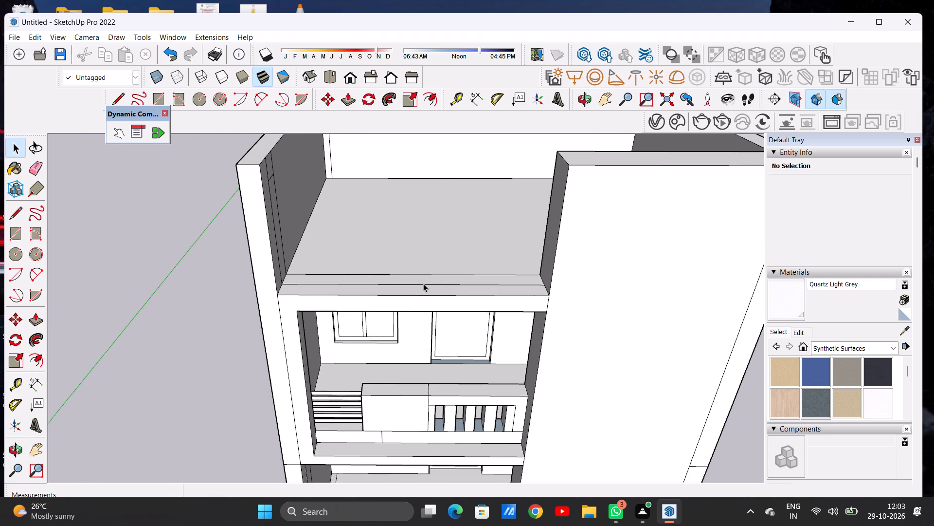
key("l")
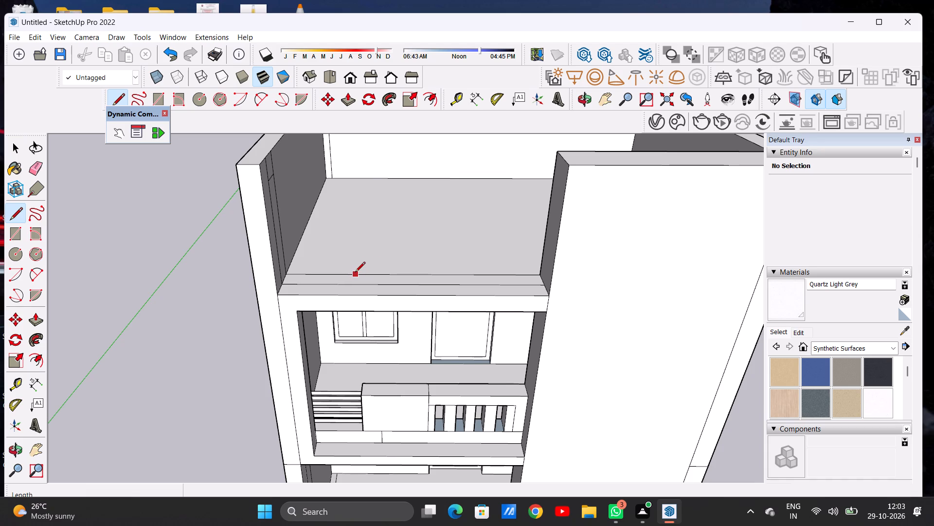
left_click(355, 273)
left_click(354, 285)
key("space")
key("space")
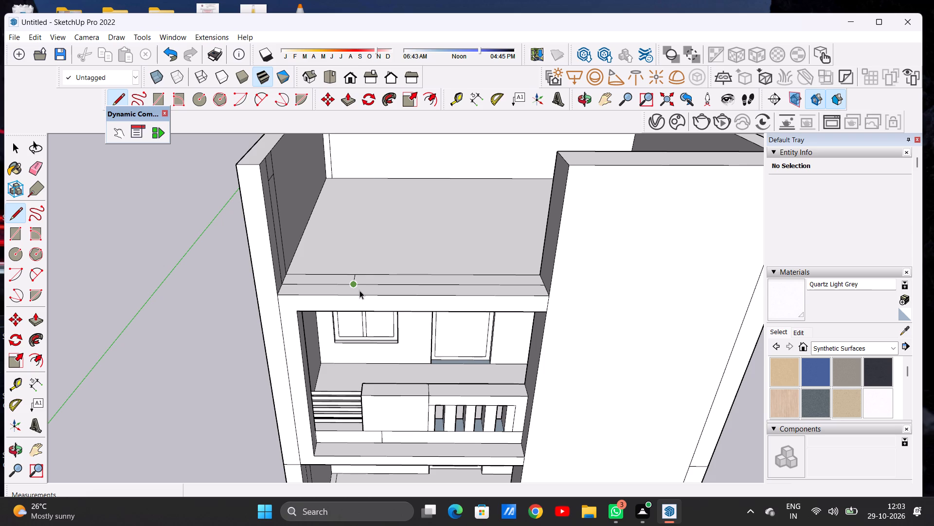
Push/Pull the short floor strip beside the side parapet up about 4' 11 15/16", to the short line on the parapet's inner face.
scroll(367, 242, "down", 2)
scroll(366, 243, "up", 1)
scroll(366, 244, "down", 2)
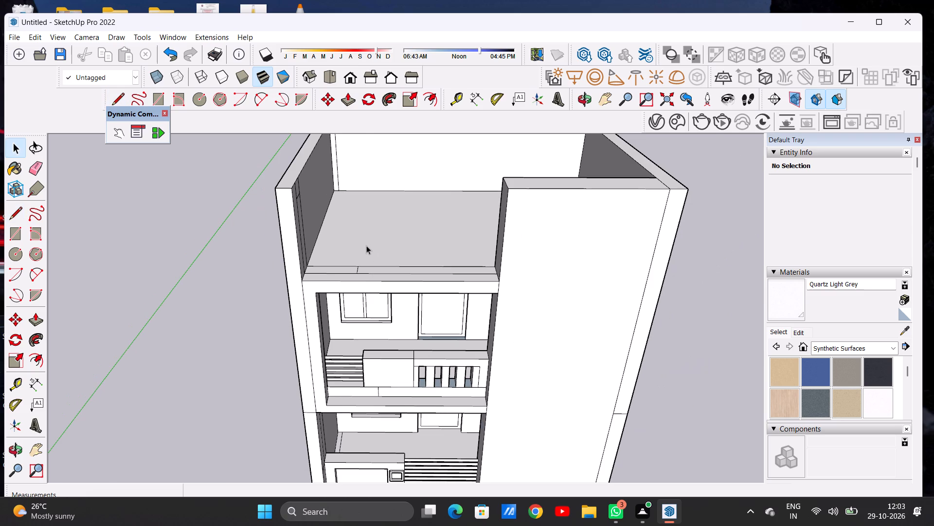
key("p")
middle_click_drag(324, 228, 298, 186)
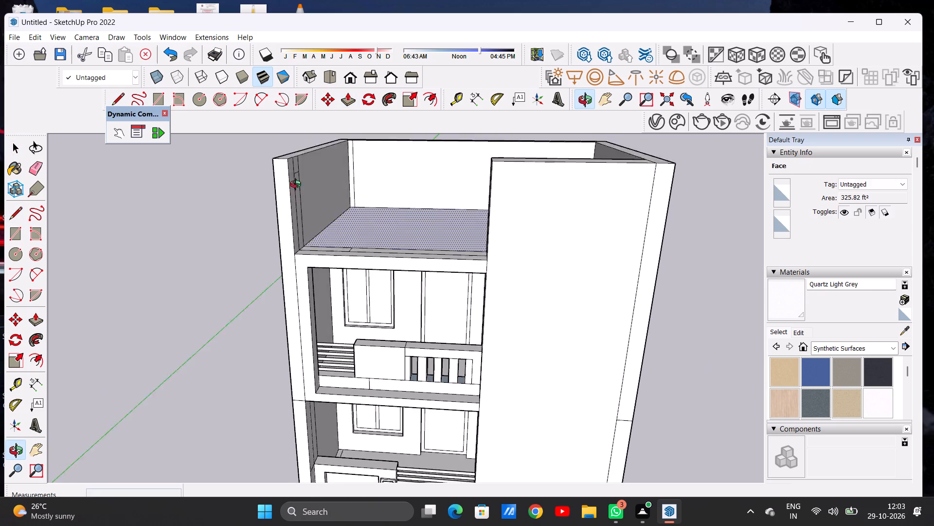
middle_click_drag(298, 186, 294, 177)
scroll(297, 167, "up", 9)
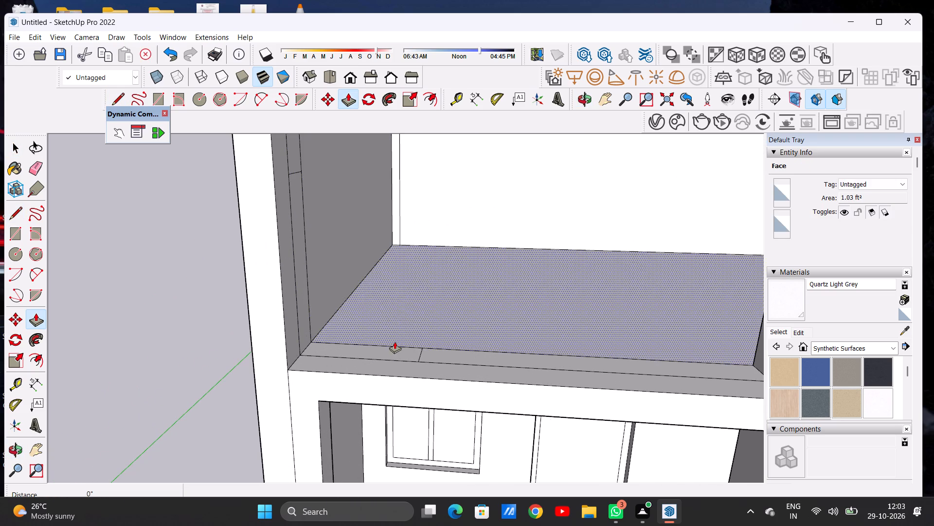
left_click(399, 352)
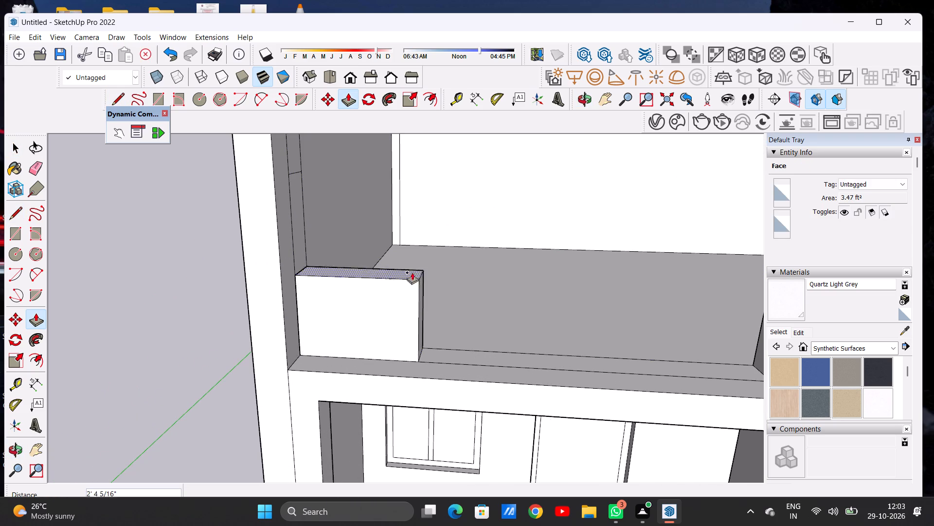
scroll(417, 300, "down", 12)
scroll(413, 243, "up", 10)
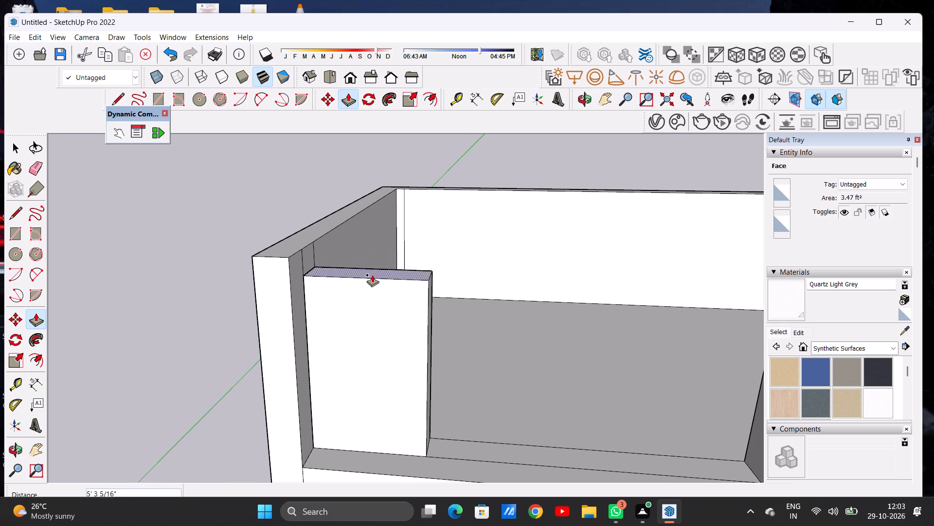
left_click(301, 289)
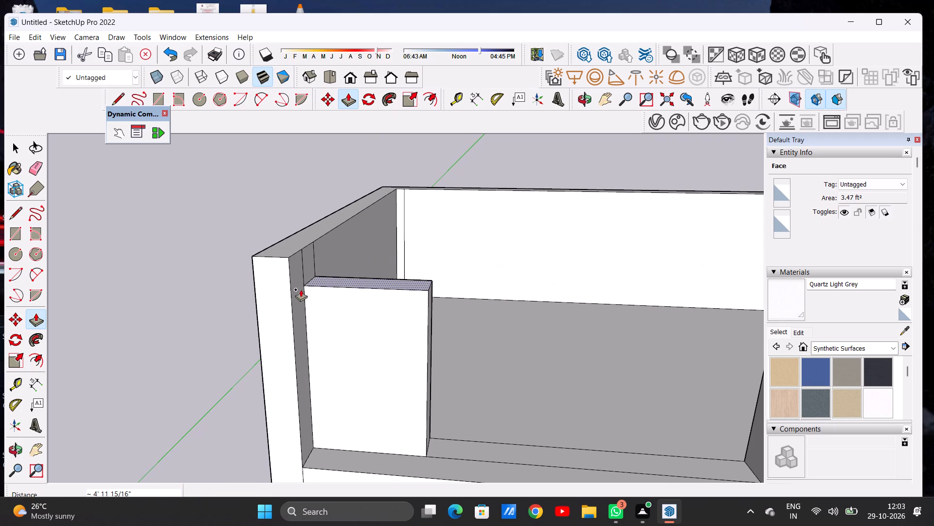
key("space")
scroll(393, 305, "down", 11)
scroll(395, 308, "up", 2)
scroll(395, 308, "down", 9)
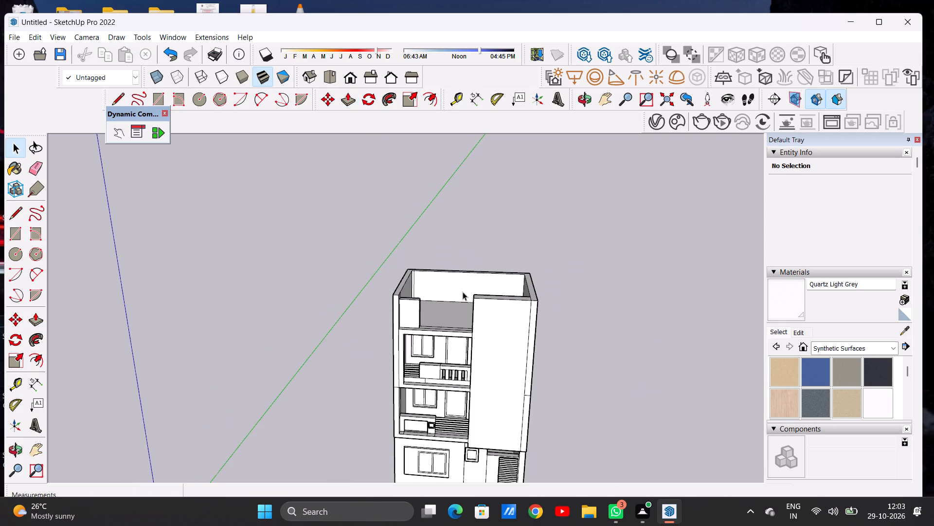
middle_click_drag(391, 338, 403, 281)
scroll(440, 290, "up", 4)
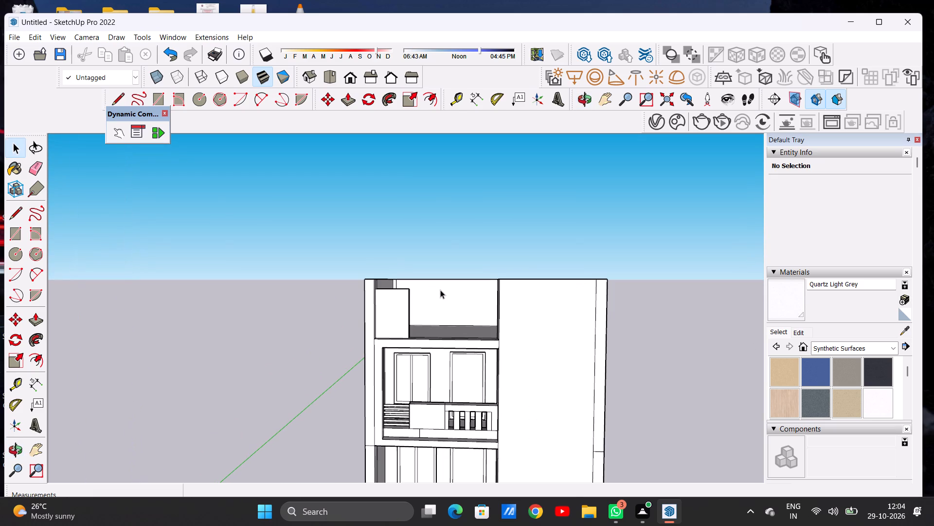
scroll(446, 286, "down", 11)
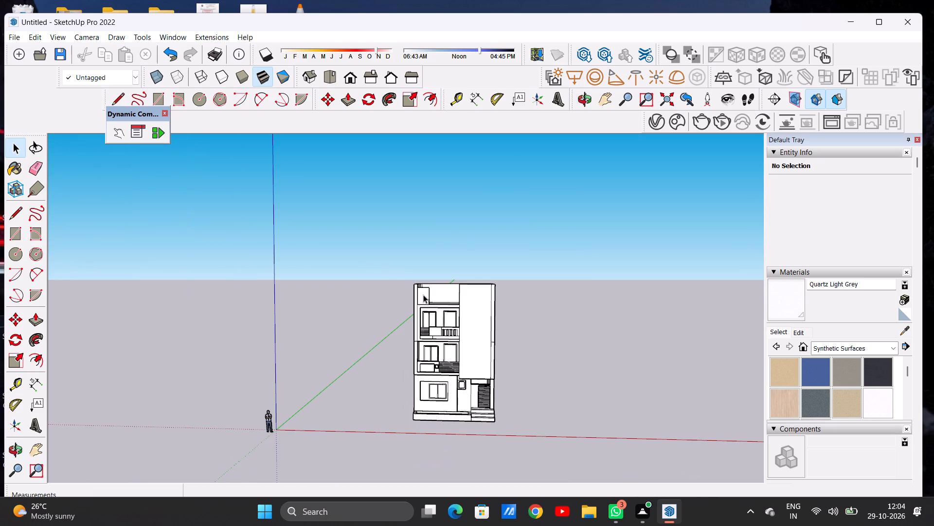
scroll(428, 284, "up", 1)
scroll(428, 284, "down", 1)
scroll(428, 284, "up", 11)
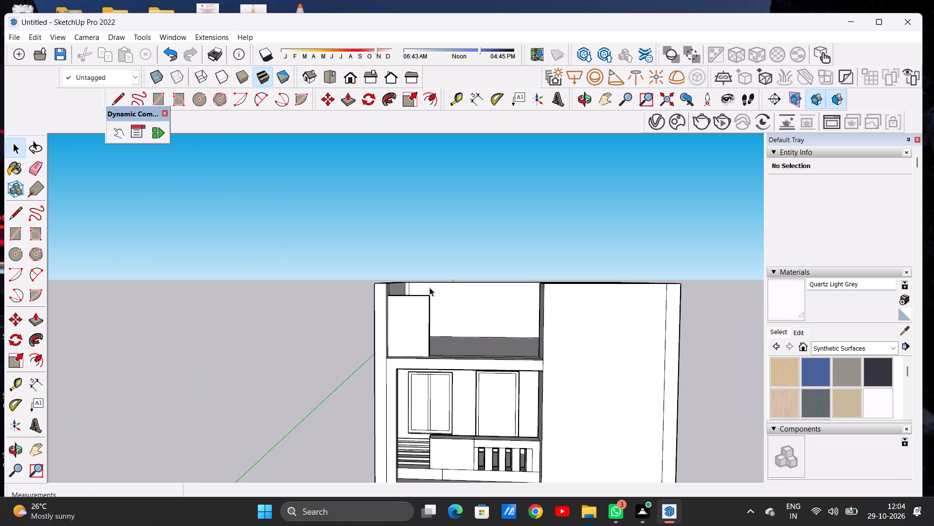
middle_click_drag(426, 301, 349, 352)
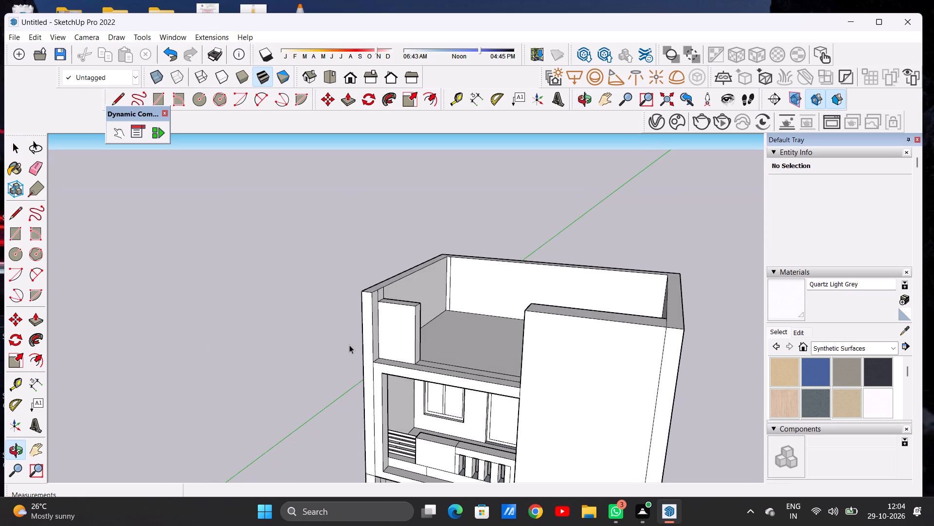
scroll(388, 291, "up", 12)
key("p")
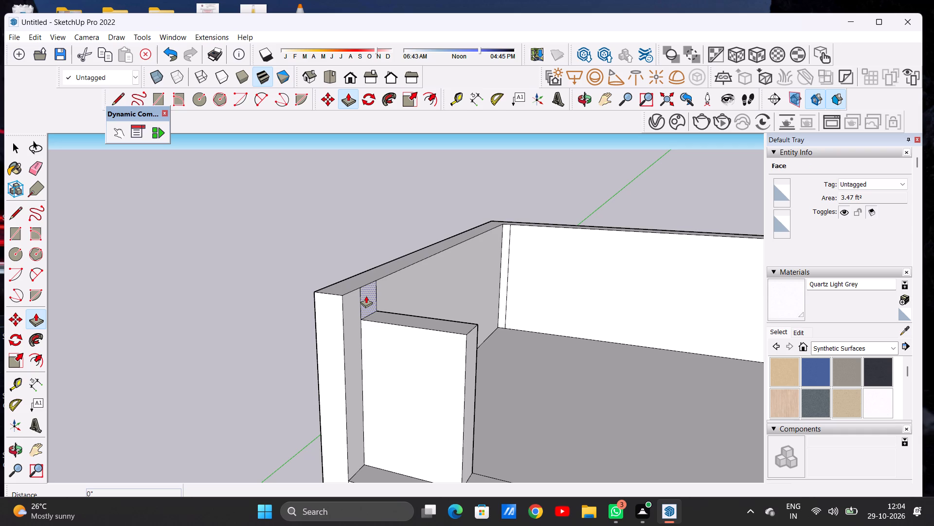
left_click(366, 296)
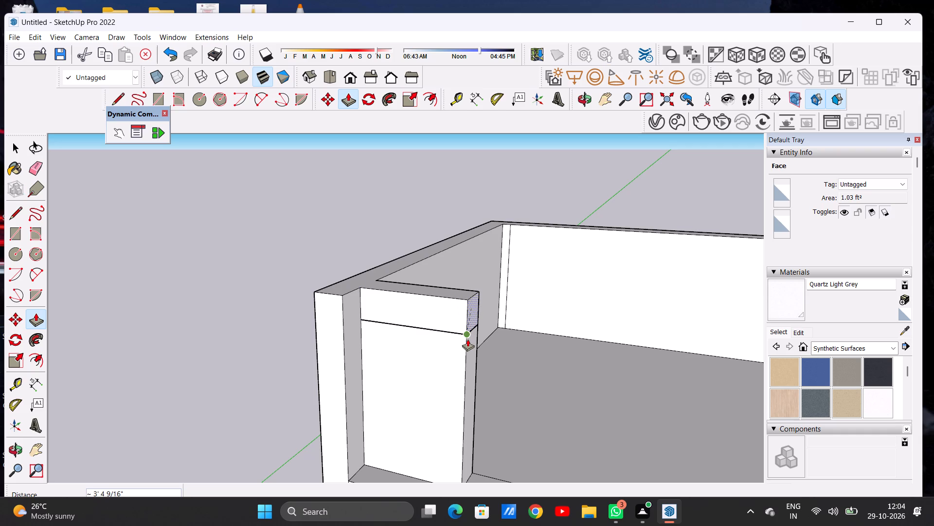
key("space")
Draw a line about 1' 5/16" long on the side parapet's inner face, from the short wall's top corner to the parapet's front edge.
middle_click_drag(427, 324, 419, 325)
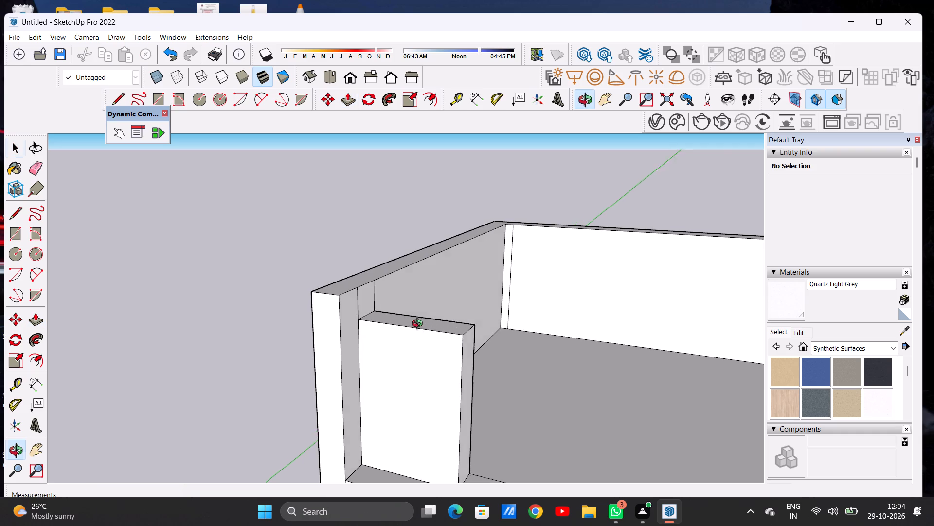
middle_click_drag(419, 325, 403, 328)
scroll(342, 313, "up", 1)
scroll(342, 313, "down", 1)
scroll(342, 313, "up", 1)
scroll(342, 313, "down", 1)
scroll(342, 313, "up", 3)
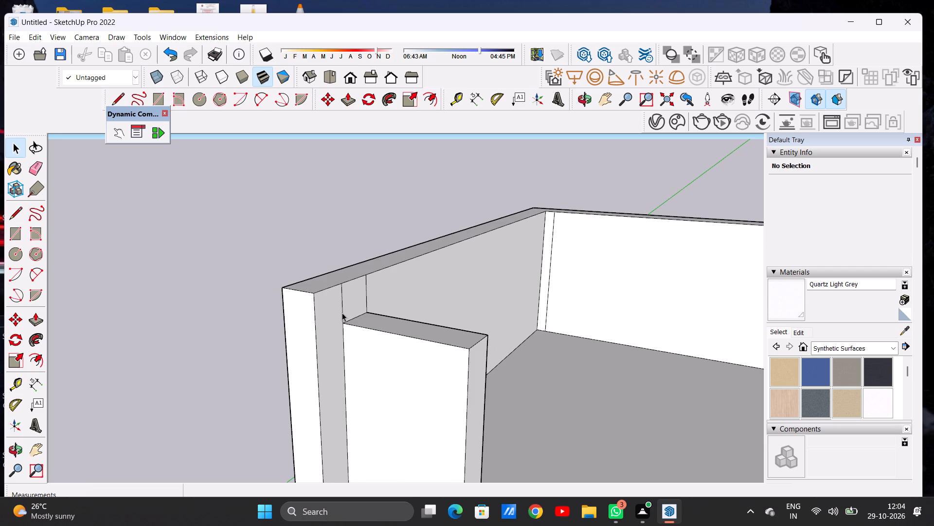
key("l")
scroll(350, 328, "up", 4)
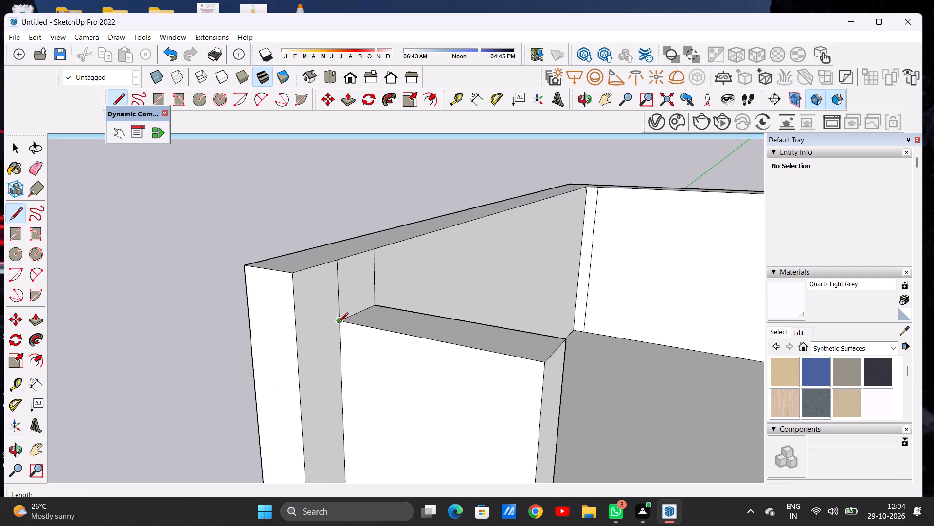
left_click(338, 323)
left_click(295, 338)
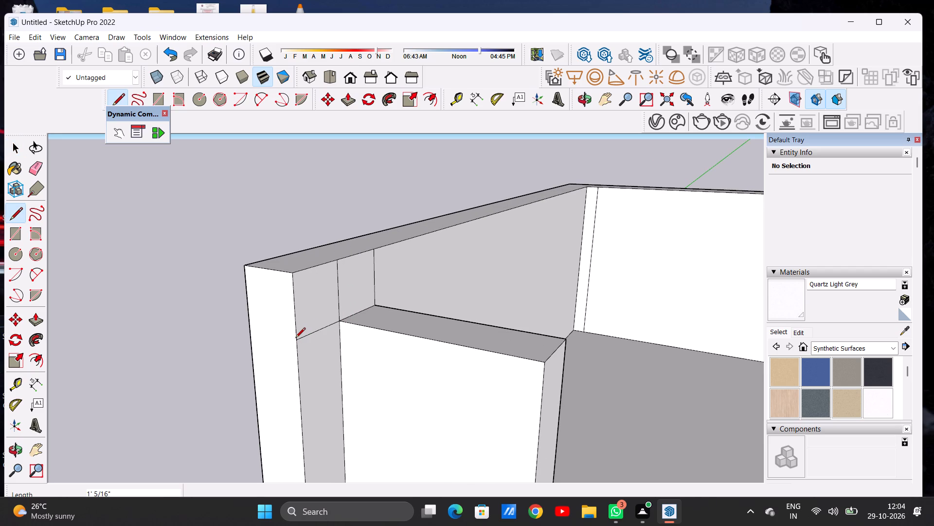
Erase the vertical line above the short wall that divides the side parapet's inner face.
key("e")
left_click_drag(347, 303, 338, 304)
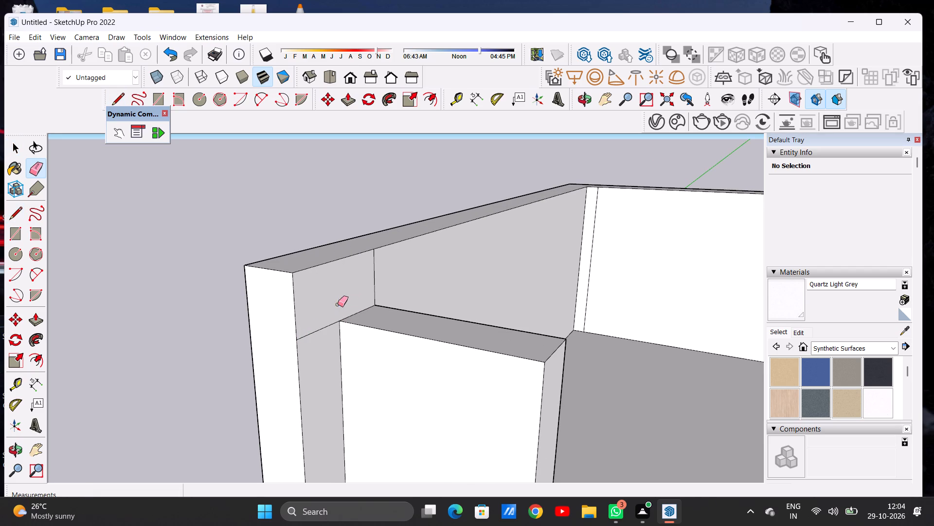
Push/Pull the merged upper face of the side parapet out about 3' 4 9/16" over the short wall, flush with its free end.
key("p")
left_click(322, 294)
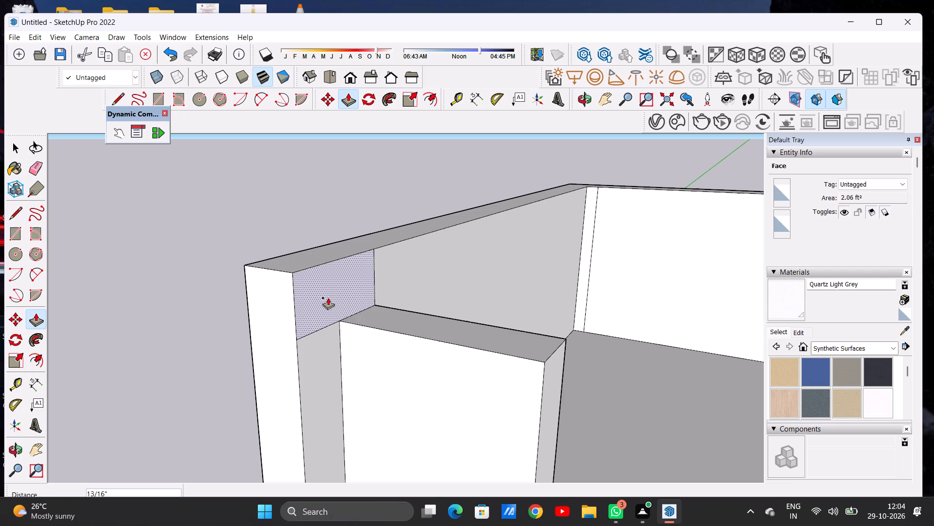
left_click(538, 413)
key("space")
Erase the vertical seam between the side parapet's front face and the new overhanging beam.
scroll(490, 314, "down", 10)
scroll(439, 301, "up", 2)
scroll(439, 301, "down", 15)
middle_click_drag(403, 329, 521, 280)
scroll(450, 291, "up", 3)
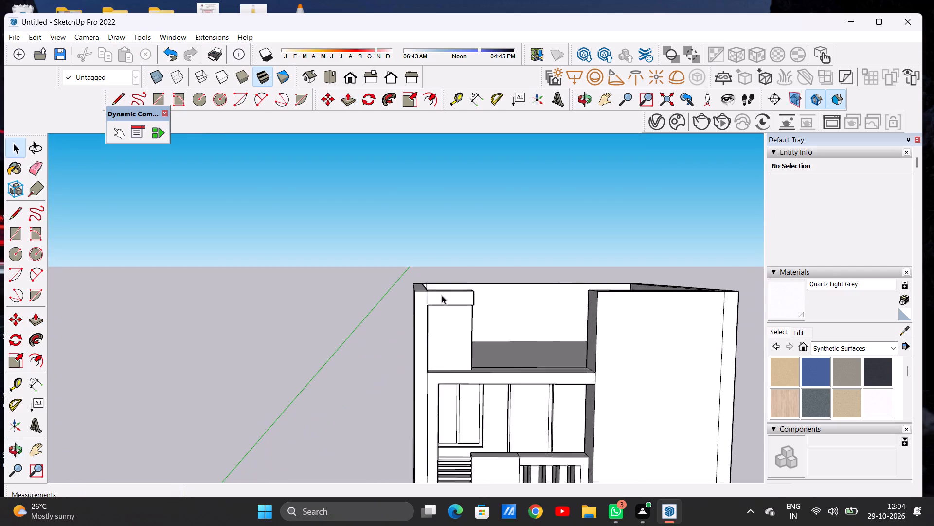
scroll(442, 295, "up", 13)
key("e")
left_click_drag(424, 301, 411, 306)
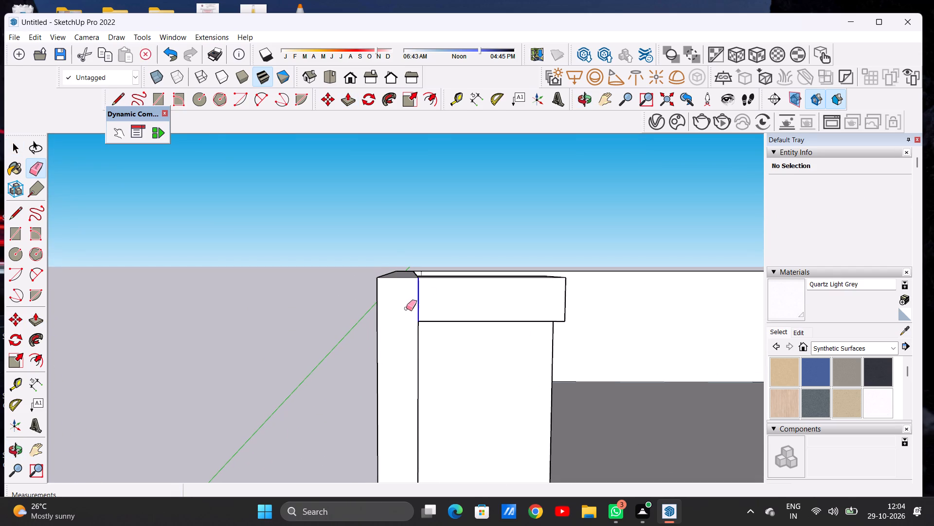
Examine the terrace corner frame from several angles, including the short wall's end face beside the front opening.
scroll(370, 313, "down", 2)
scroll(369, 314, "up", 2)
scroll(368, 314, "down", 1)
scroll(368, 314, "up", 1)
scroll(368, 314, "down", 11)
scroll(425, 333, "up", 5)
middle_click_drag(364, 333, 258, 297)
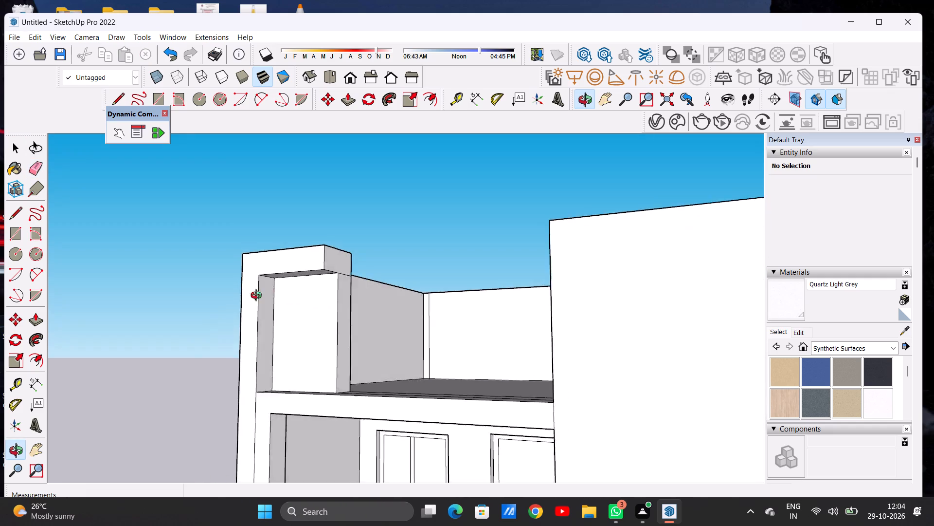
middle_click_drag(258, 297, 370, 304)
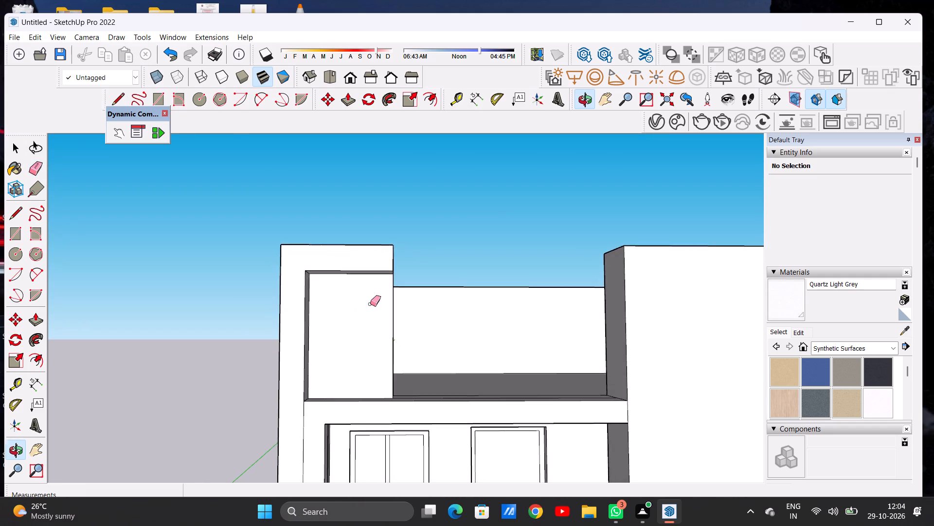
scroll(354, 363, "down", 9)
key("space")
middle_click_drag(420, 376, 342, 380)
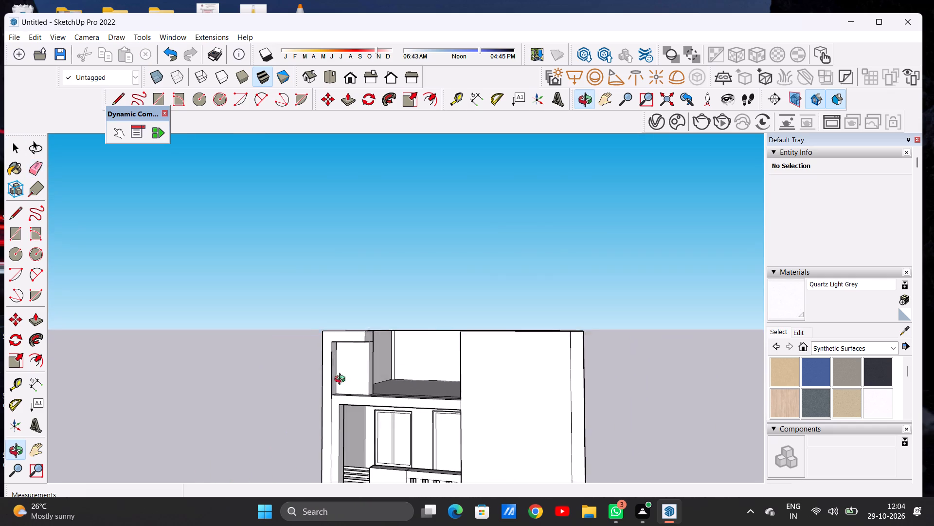
middle_click_drag(342, 380, 297, 390)
scroll(386, 349, "up", 13)
scroll(366, 331, "down", 6)
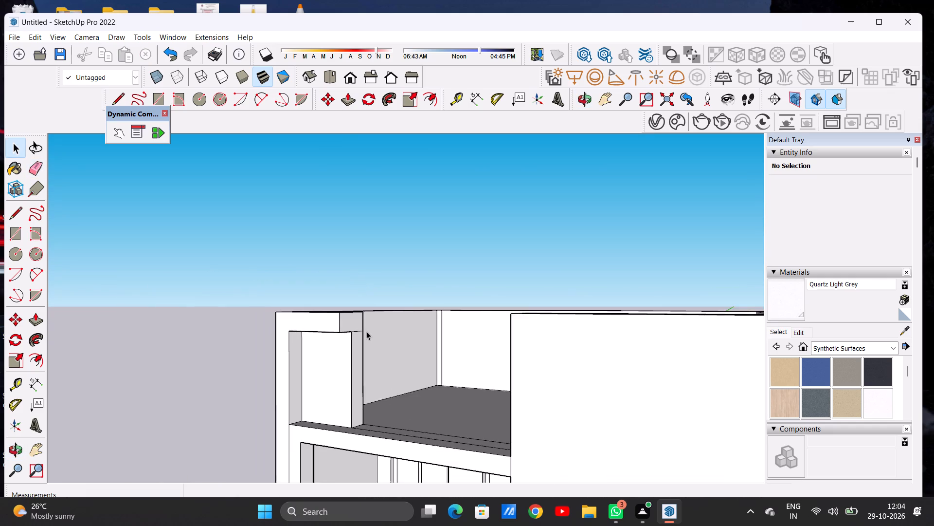
scroll(366, 331, "down", 9)
middle_click_drag(372, 356, 324, 355)
scroll(372, 331, "up", 5)
scroll(371, 331, "down", 1)
scroll(370, 331, "up", 4)
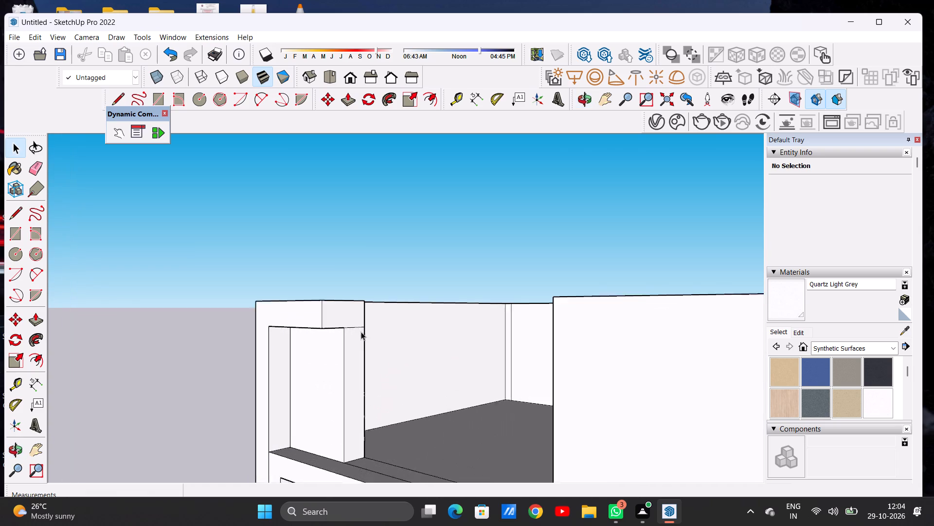
scroll(361, 332, "up", 5)
scroll(358, 332, "down", 6)
middle_click_drag(346, 359, 340, 359)
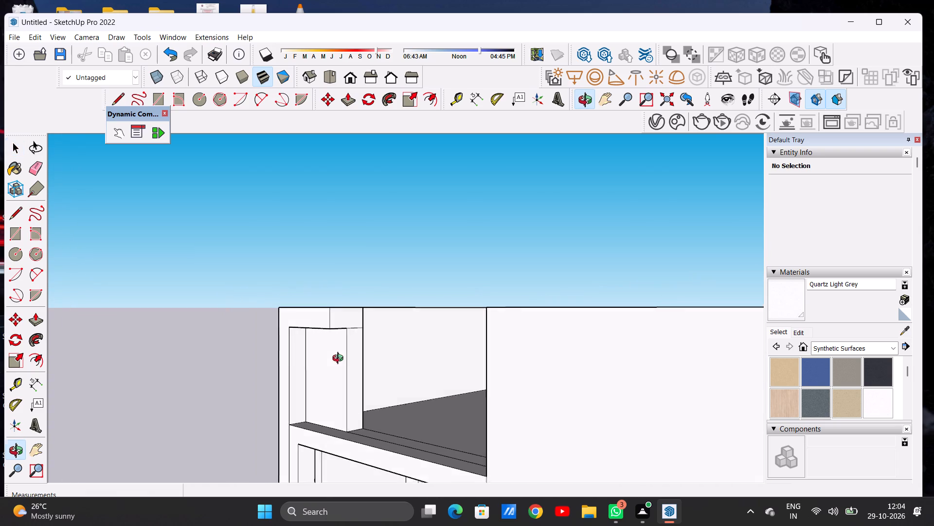
middle_click_drag(340, 359, 307, 370)
scroll(346, 339, "up", 4)
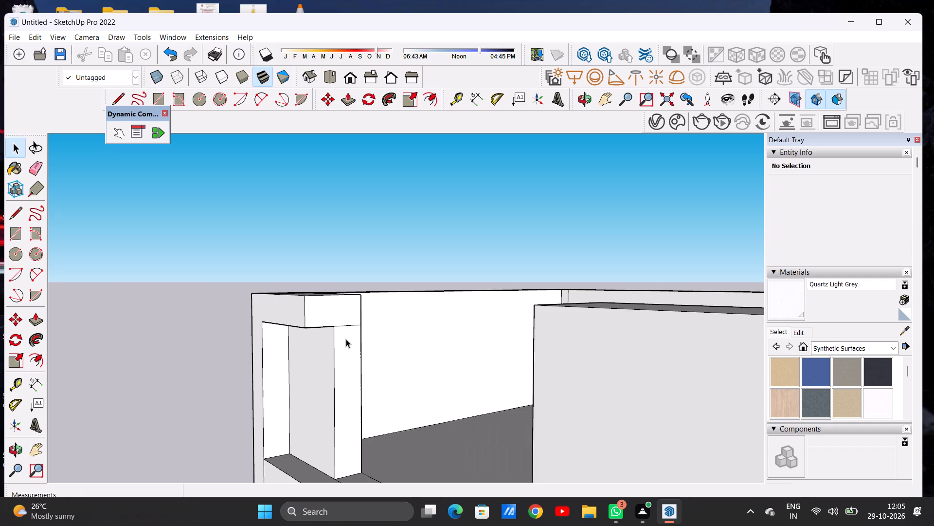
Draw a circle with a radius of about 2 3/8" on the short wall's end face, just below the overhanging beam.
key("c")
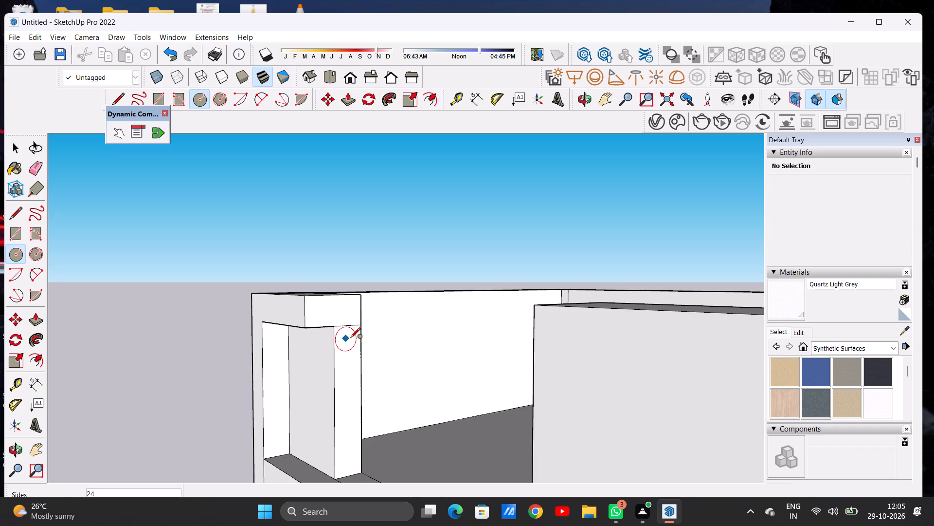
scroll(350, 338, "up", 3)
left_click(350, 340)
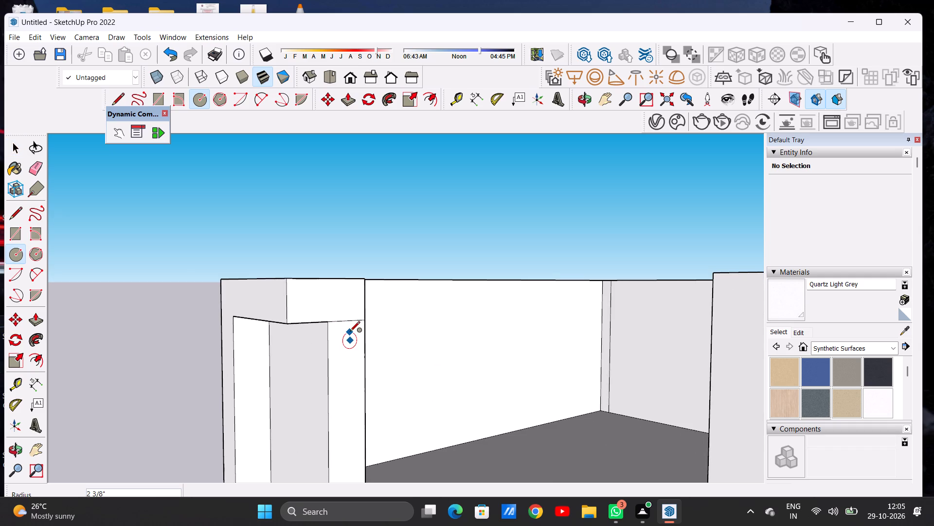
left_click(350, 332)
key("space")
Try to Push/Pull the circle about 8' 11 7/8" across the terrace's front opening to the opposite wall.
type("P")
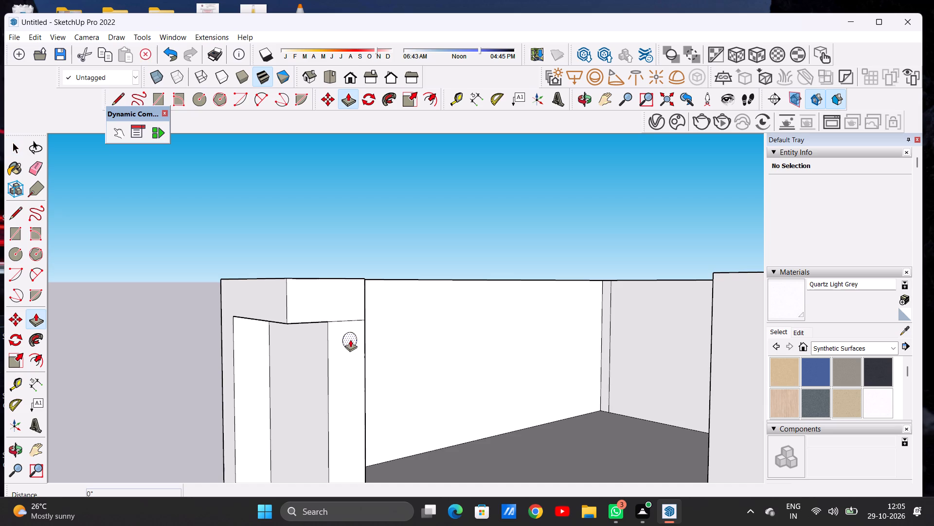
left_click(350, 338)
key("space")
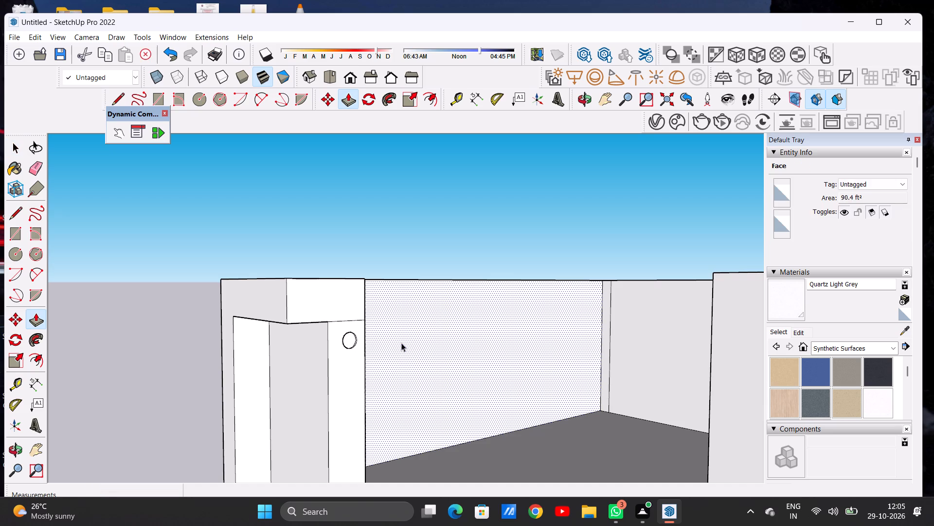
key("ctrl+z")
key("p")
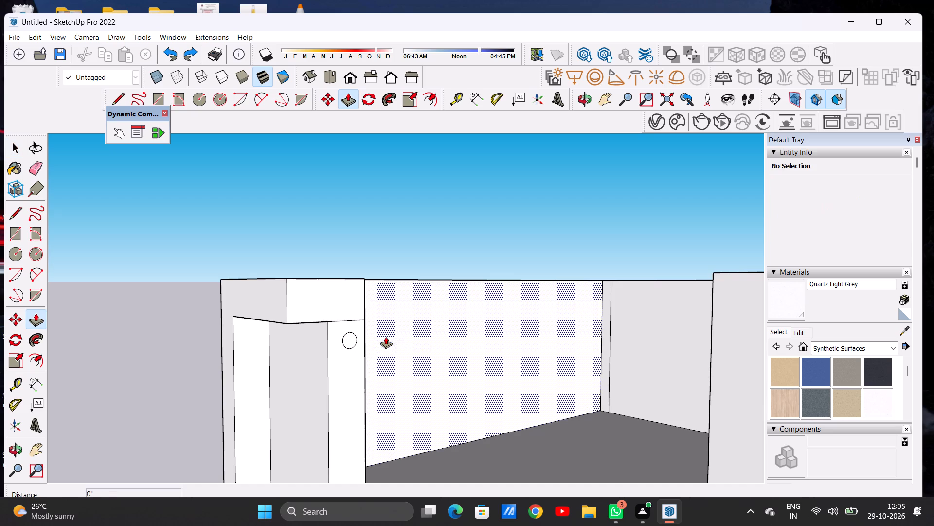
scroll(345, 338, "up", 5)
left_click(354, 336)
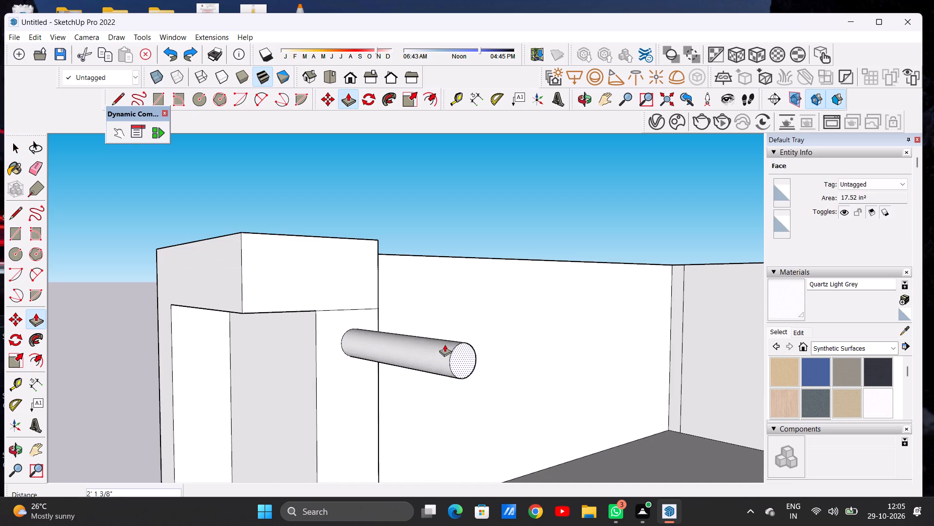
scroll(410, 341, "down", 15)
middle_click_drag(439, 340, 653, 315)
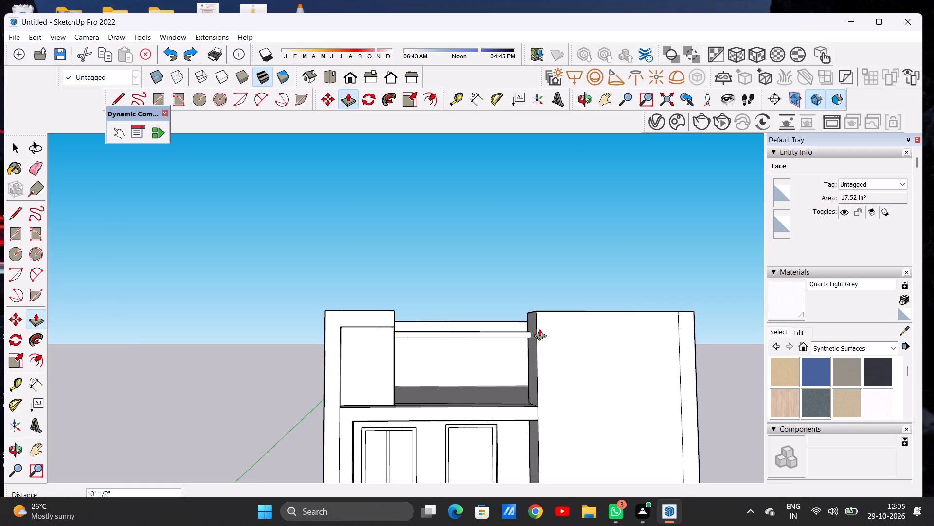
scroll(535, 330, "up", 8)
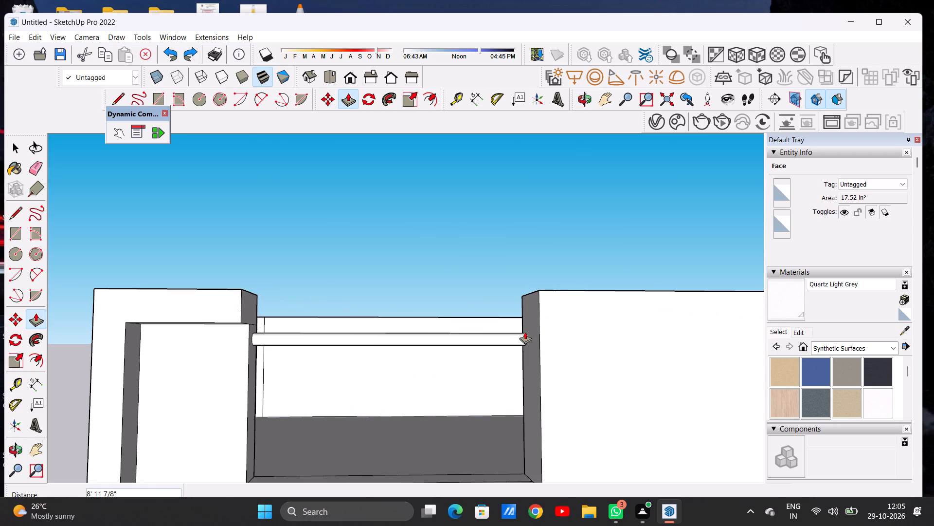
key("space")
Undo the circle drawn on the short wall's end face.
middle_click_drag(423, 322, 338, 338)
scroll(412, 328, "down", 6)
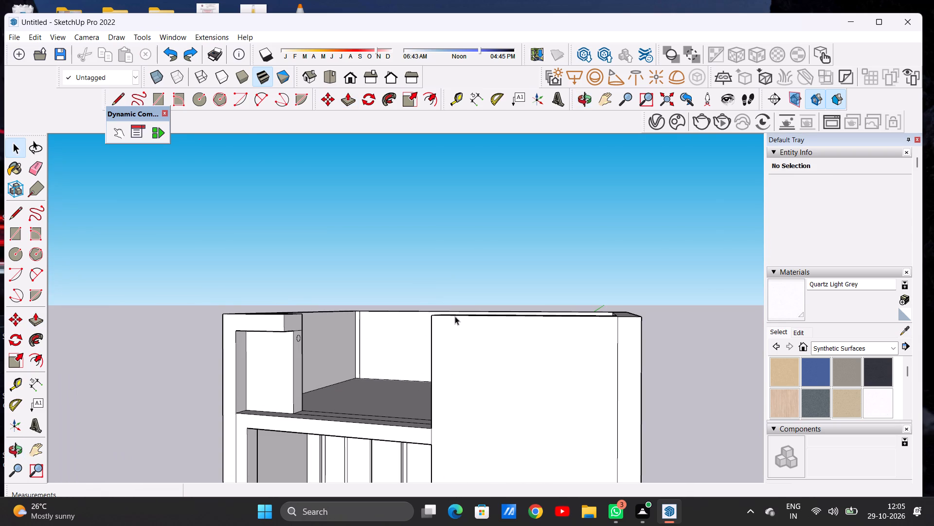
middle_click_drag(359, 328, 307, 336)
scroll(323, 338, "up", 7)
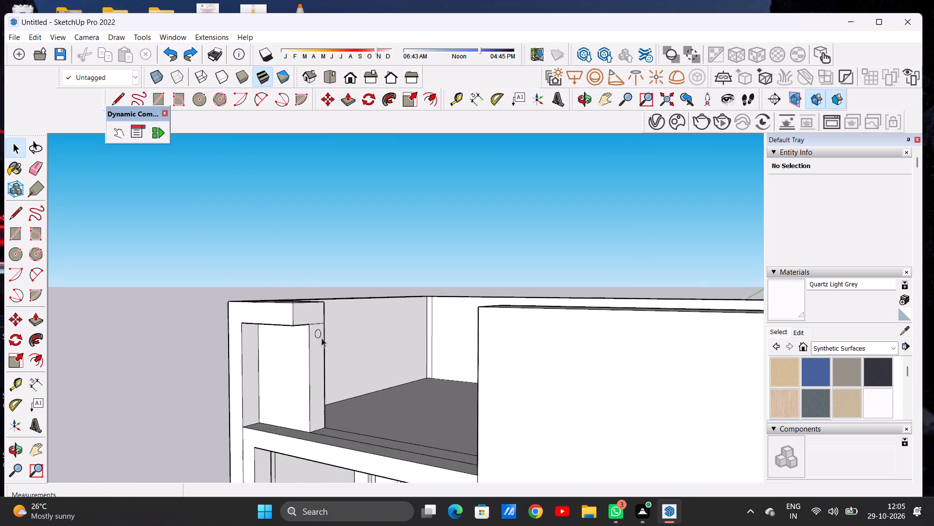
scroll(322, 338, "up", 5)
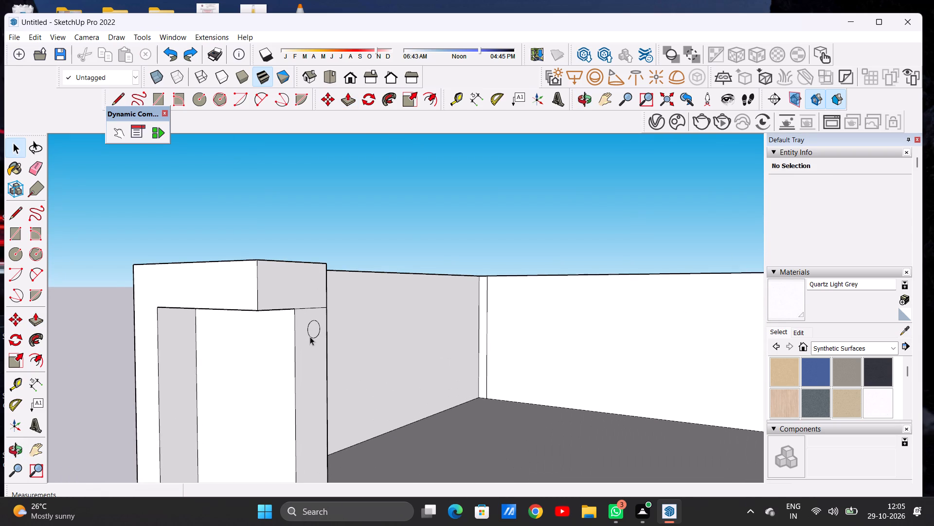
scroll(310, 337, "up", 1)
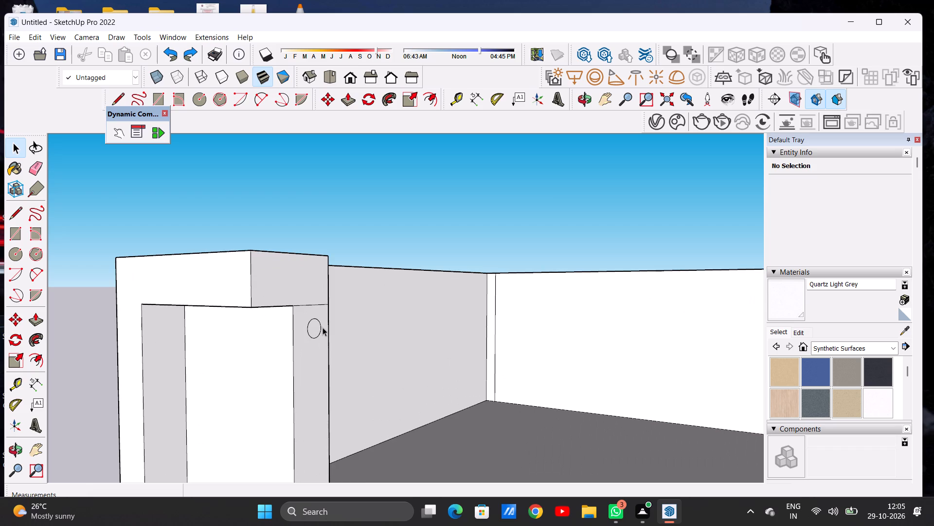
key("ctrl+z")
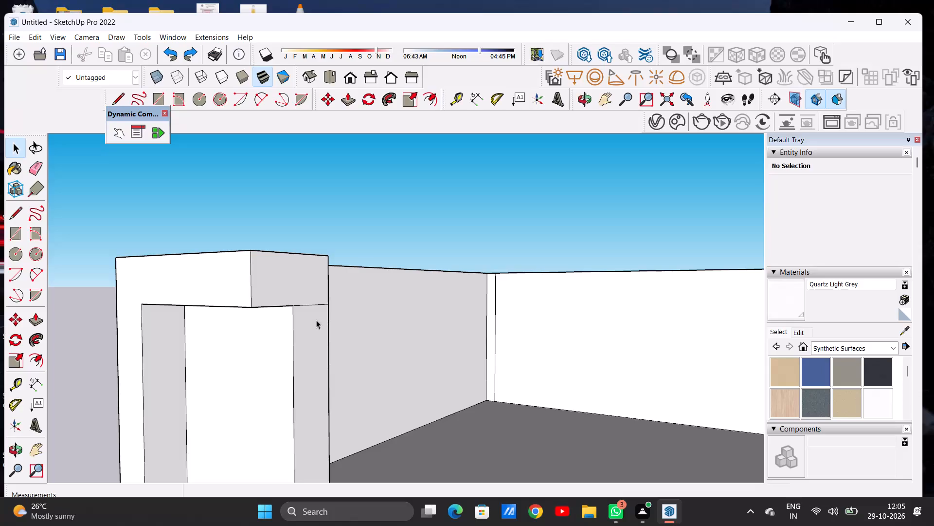
Draw a circle with a radius of about 3 1/16" on the short wall's end face, just below the overhanging beam.
key("c")
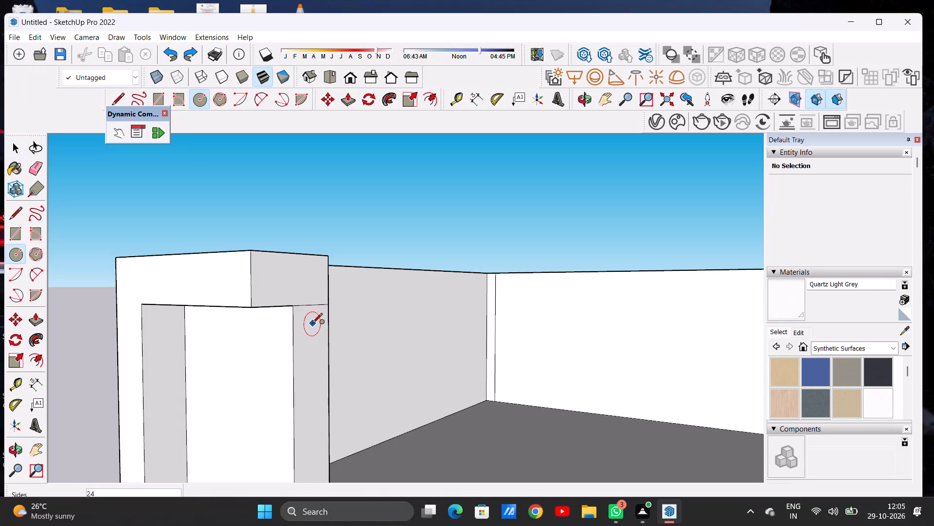
left_click(313, 324)
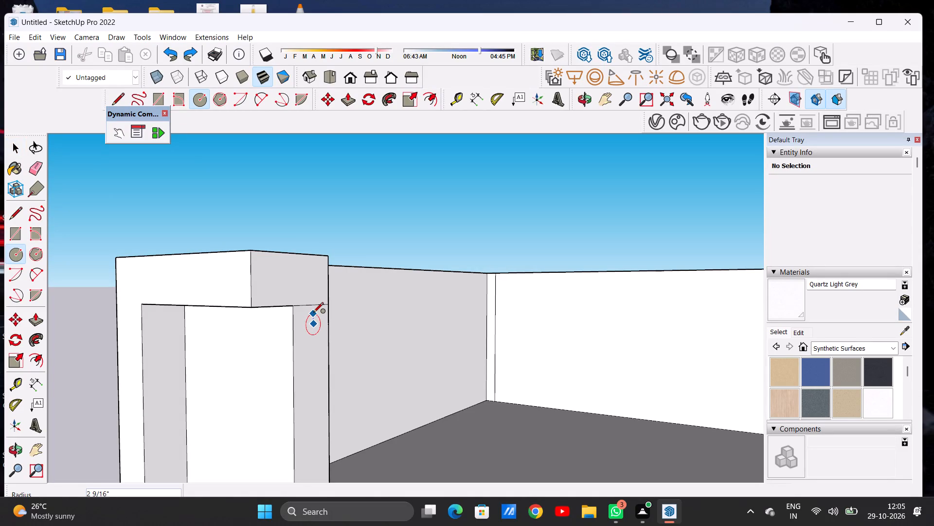
left_click(313, 312)
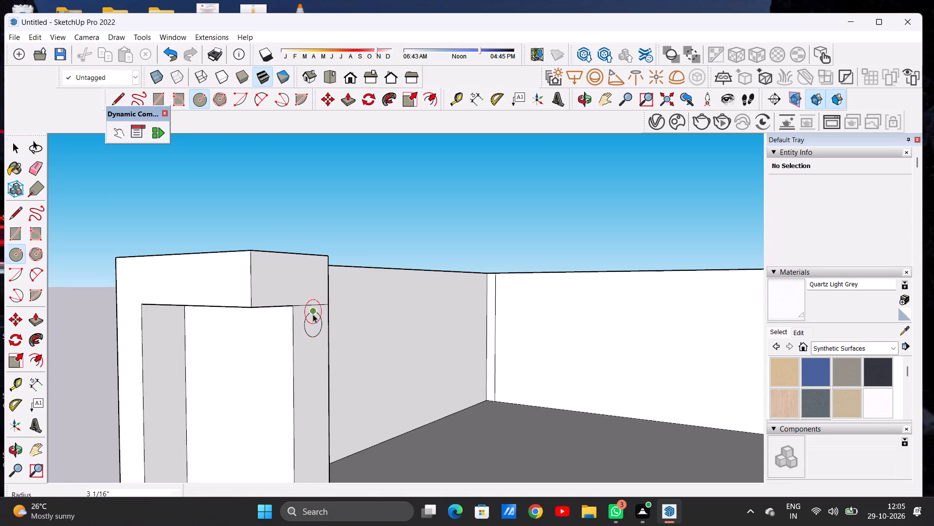
key("space")
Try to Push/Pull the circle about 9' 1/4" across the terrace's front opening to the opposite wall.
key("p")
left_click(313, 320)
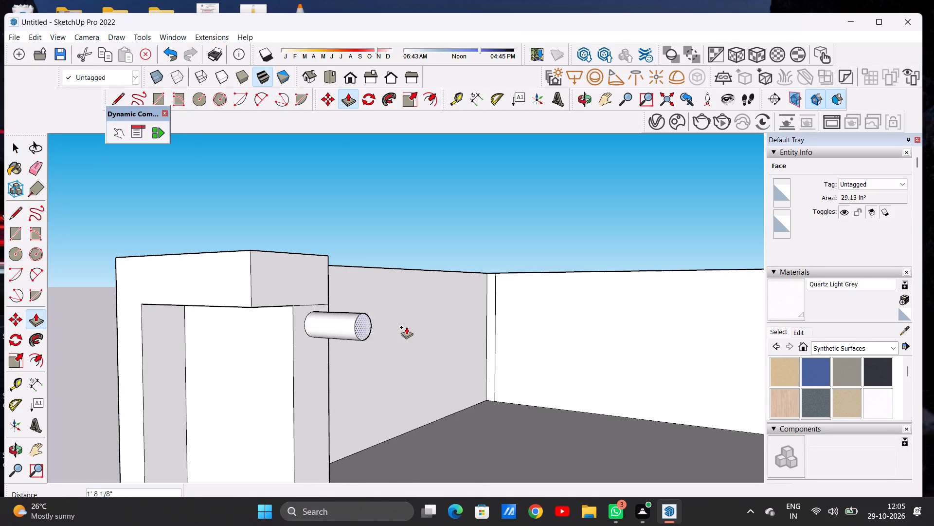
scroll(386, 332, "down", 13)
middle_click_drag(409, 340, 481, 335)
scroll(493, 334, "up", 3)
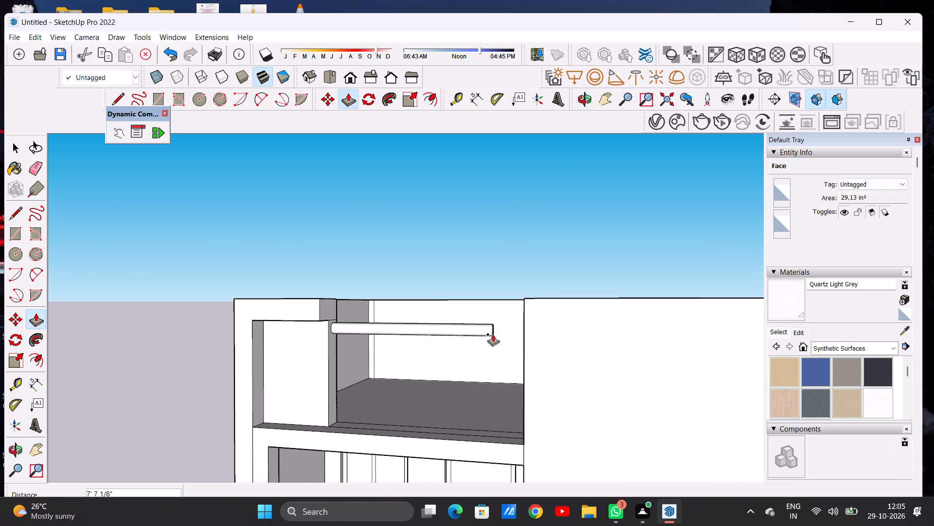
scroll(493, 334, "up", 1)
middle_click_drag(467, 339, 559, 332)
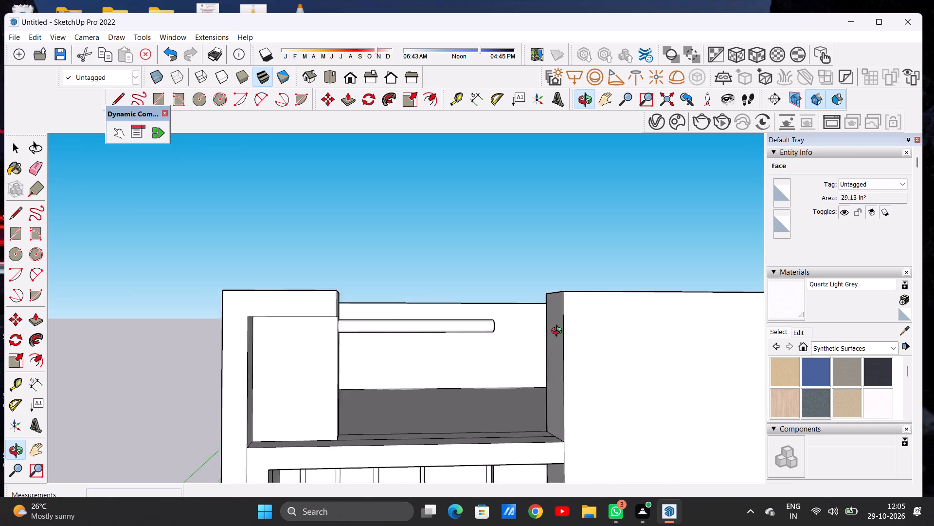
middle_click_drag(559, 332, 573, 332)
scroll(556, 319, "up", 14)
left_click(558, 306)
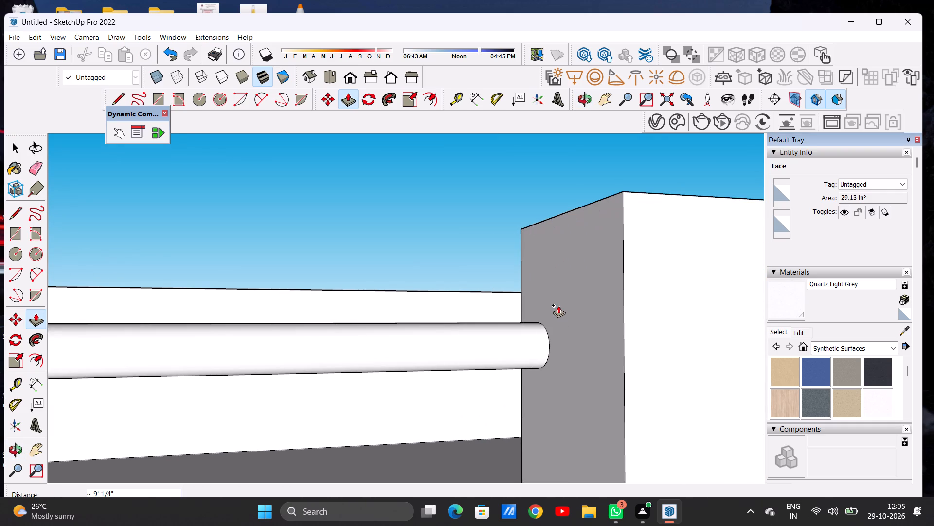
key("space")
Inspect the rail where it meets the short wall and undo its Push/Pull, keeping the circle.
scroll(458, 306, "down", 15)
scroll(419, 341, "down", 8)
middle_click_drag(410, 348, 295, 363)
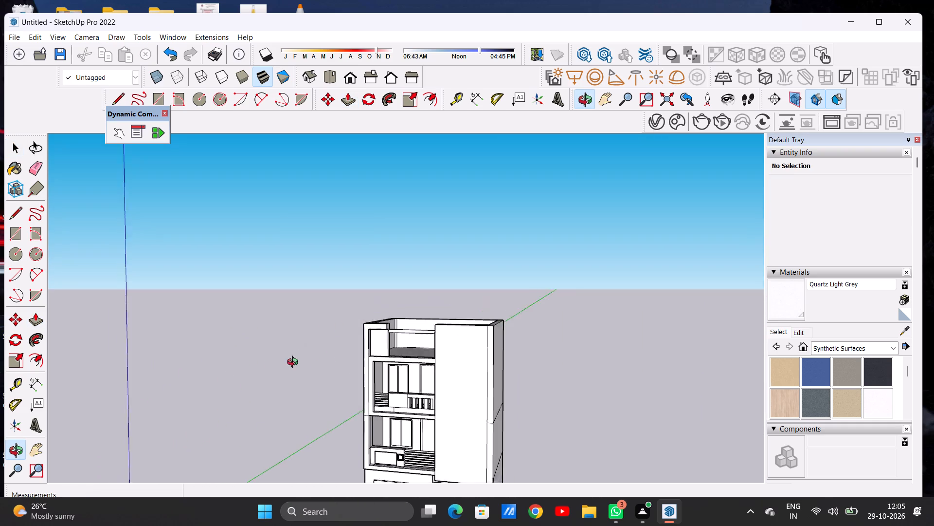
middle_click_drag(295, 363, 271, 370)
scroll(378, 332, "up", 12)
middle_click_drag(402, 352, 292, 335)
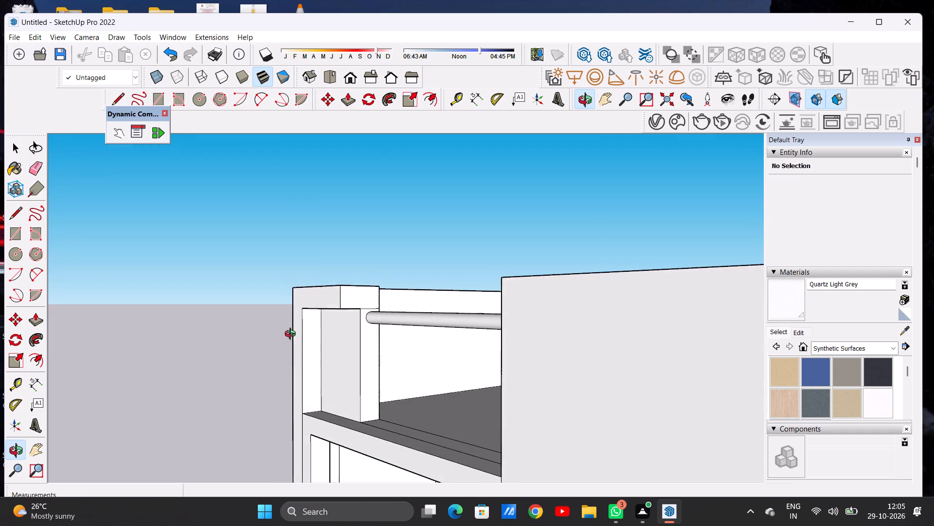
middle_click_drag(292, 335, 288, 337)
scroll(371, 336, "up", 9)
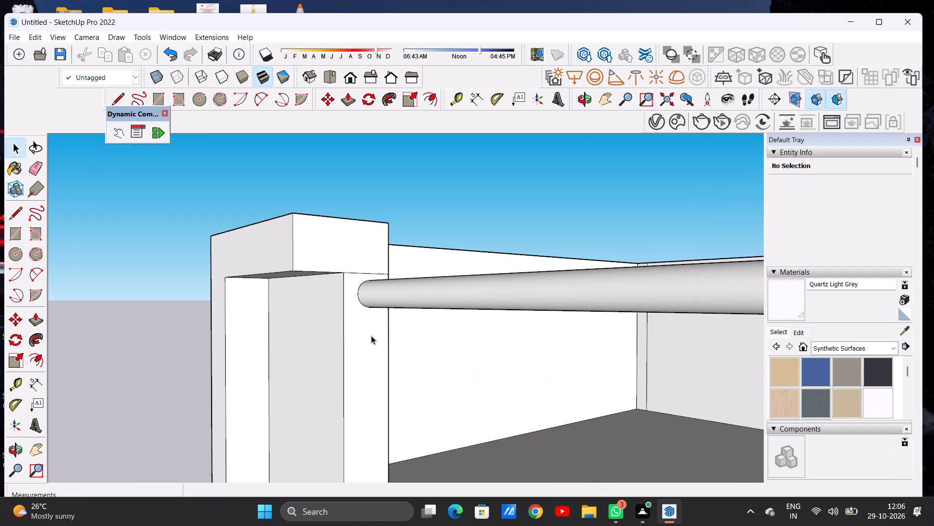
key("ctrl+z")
Draw a smaller circle with a radius of about 2 1/8" directly below the first circle on the short wall's end face.
key("c")
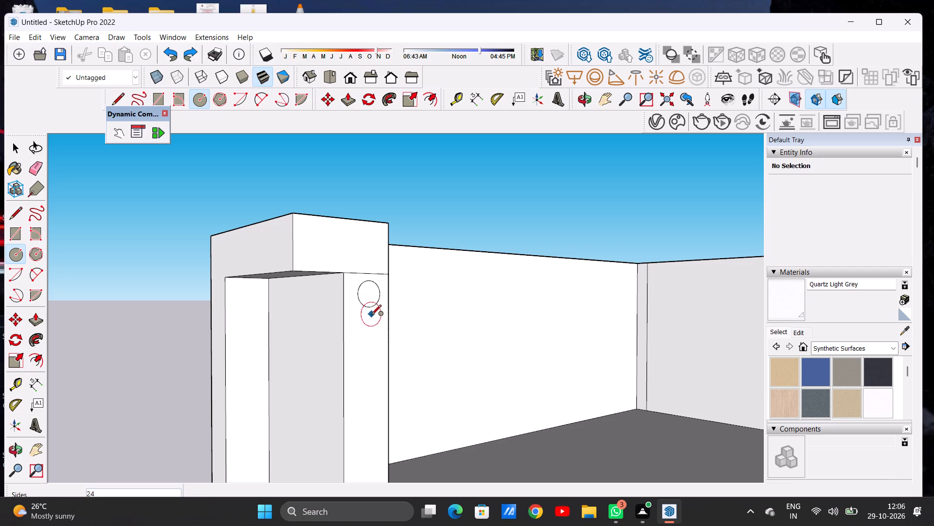
left_click(370, 332)
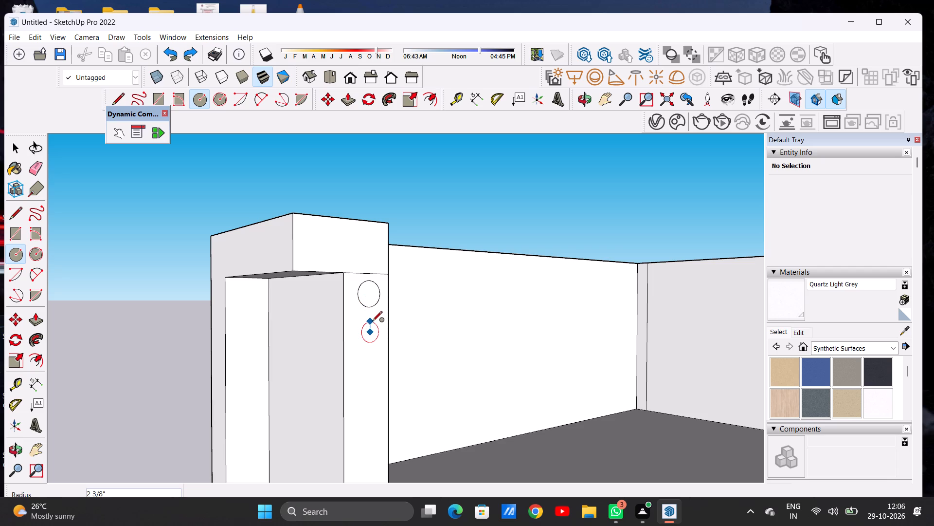
left_click(372, 323)
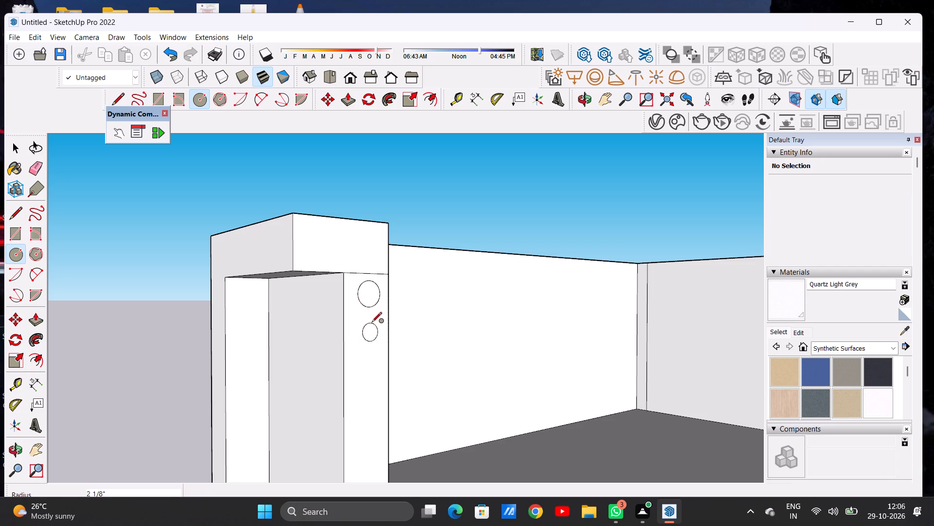
key("space")
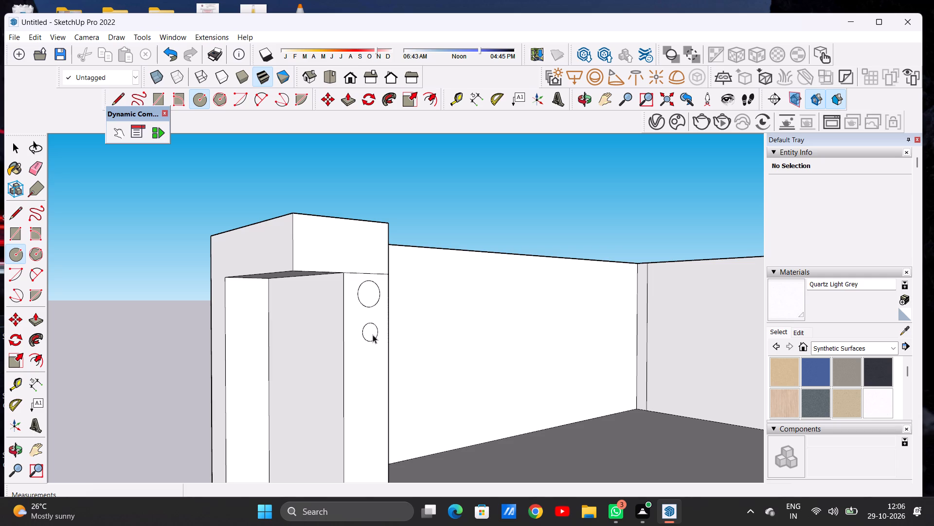
Copy the small circle about 3' 5 5/16" straight down to near the base of the short wall's end face.
double_click(373, 335)
key("m")
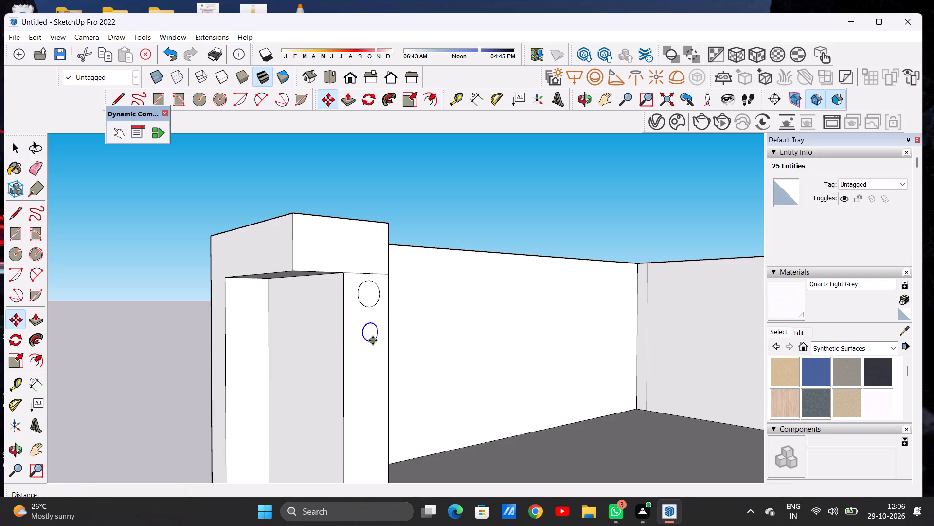
left_click(373, 340)
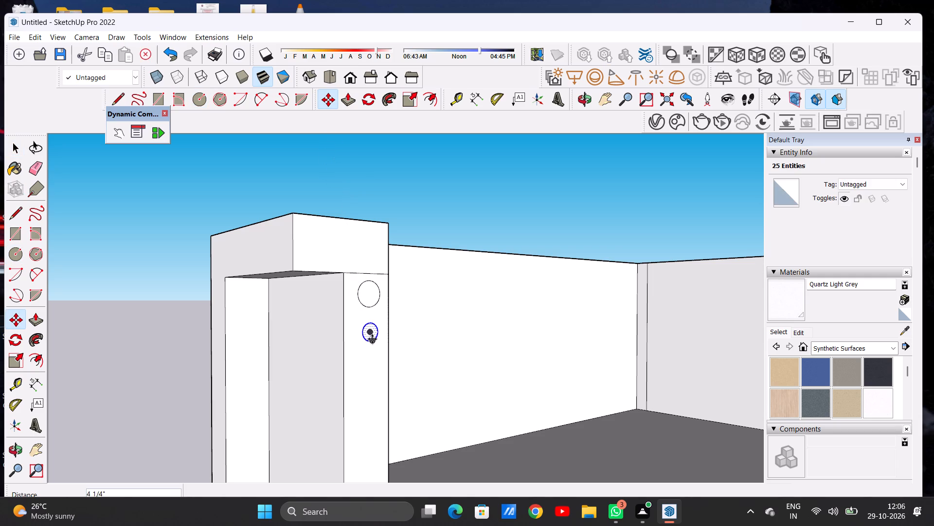
left_click(372, 339)
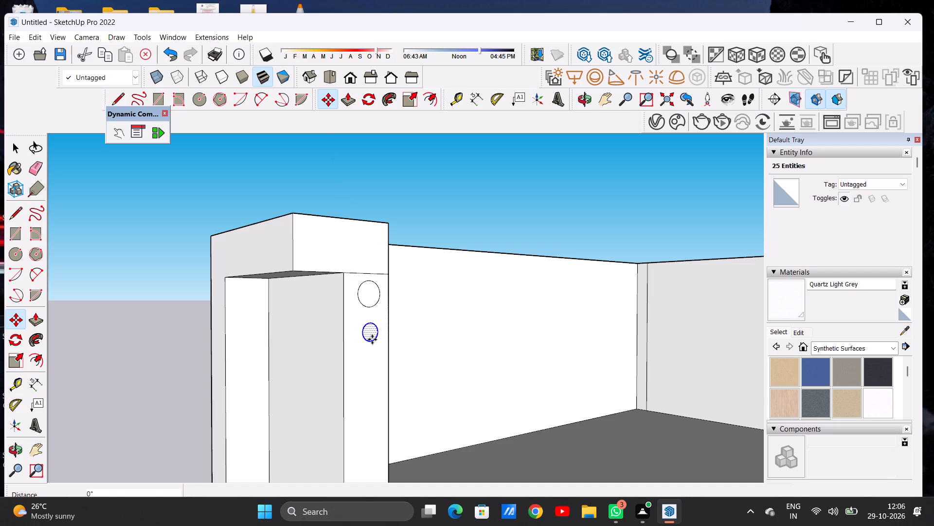
left_click_drag(372, 339, 375, 396)
scroll(384, 348, "down", 10)
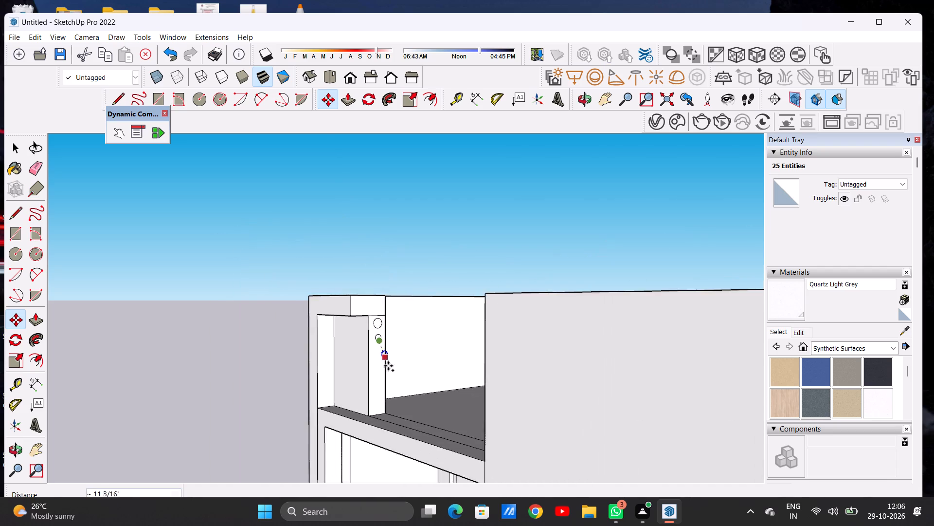
scroll(378, 392, "up", 9)
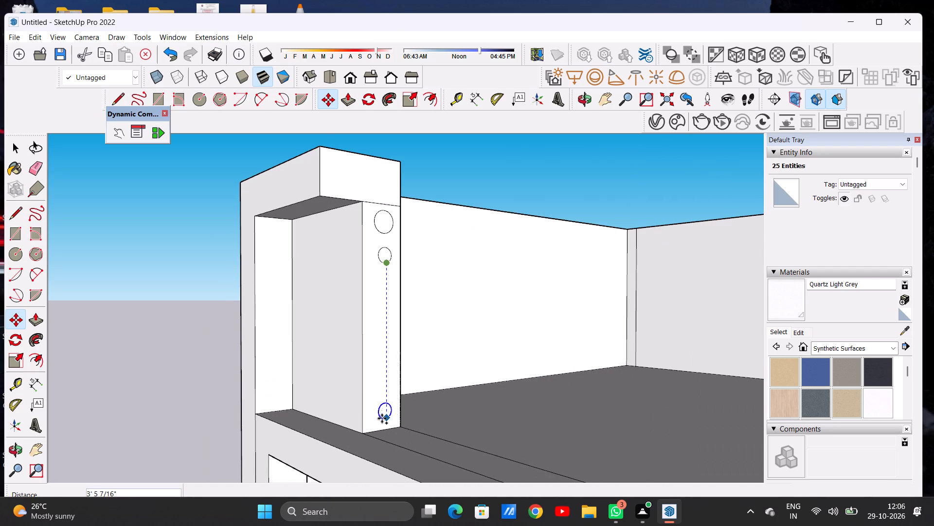
left_click(384, 418)
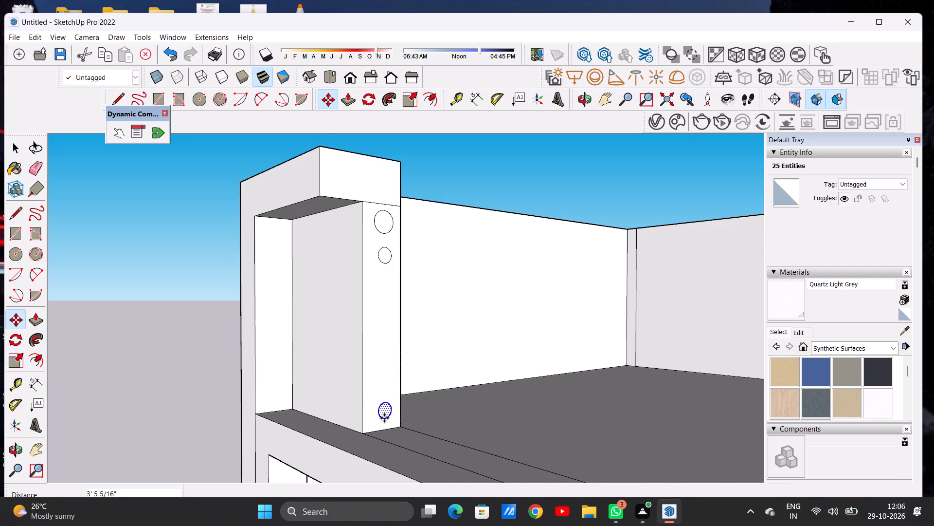
Place four more copies of the small circle at roughly even spacing between the upper and bottom small circles.
left_click(384, 418)
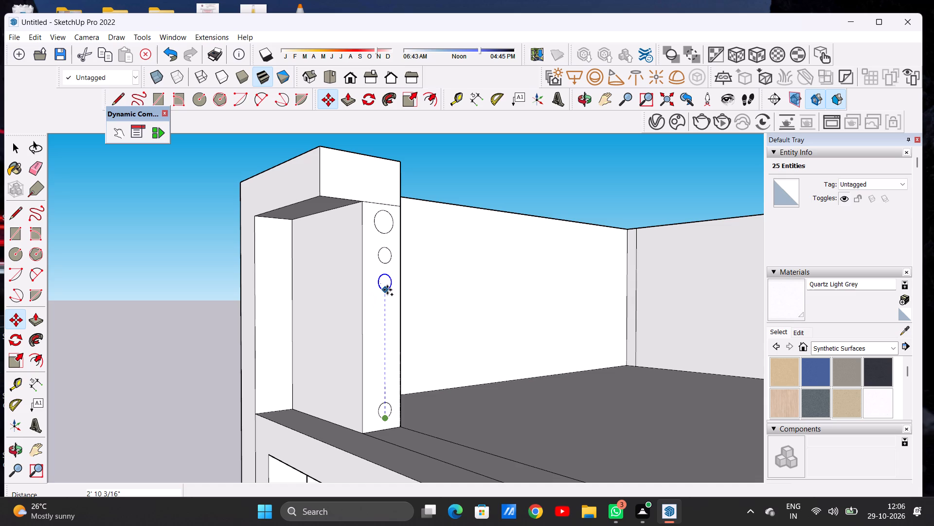
left_click(389, 294)
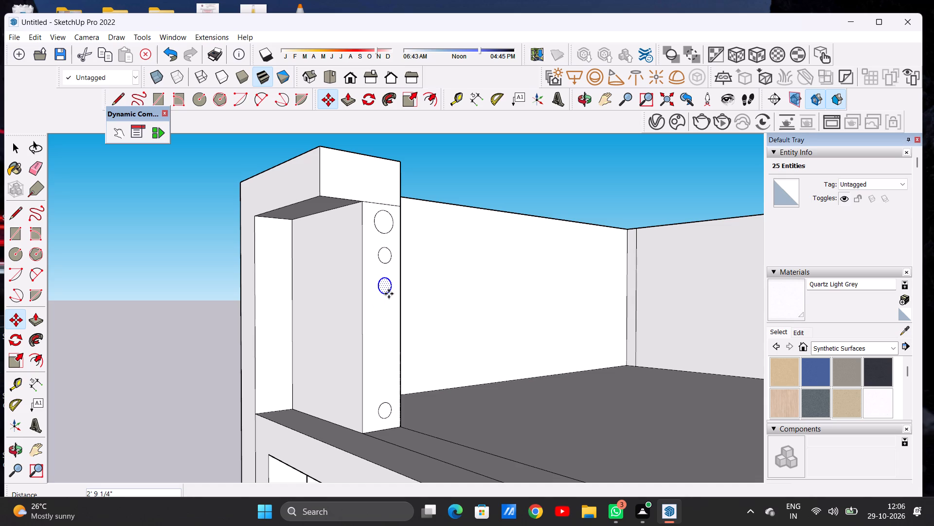
left_click(389, 294)
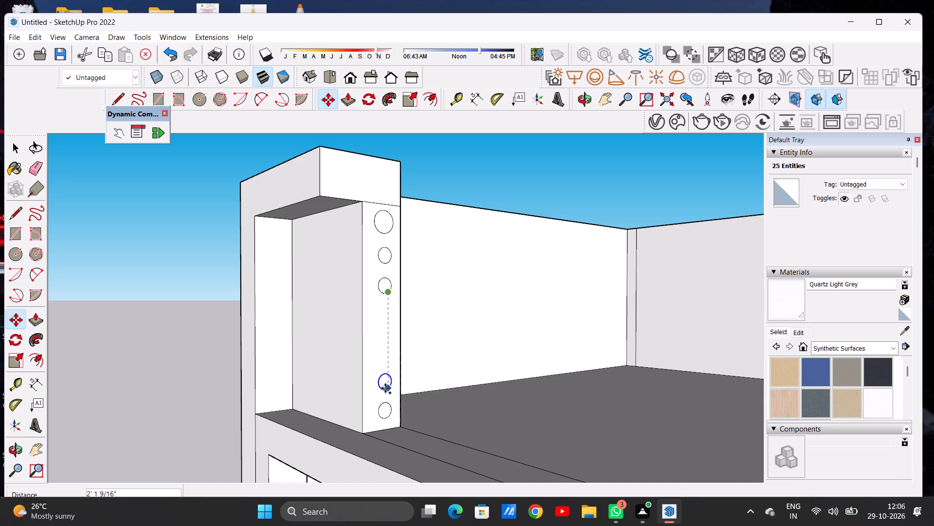
left_click(385, 387)
left_click(385, 387)
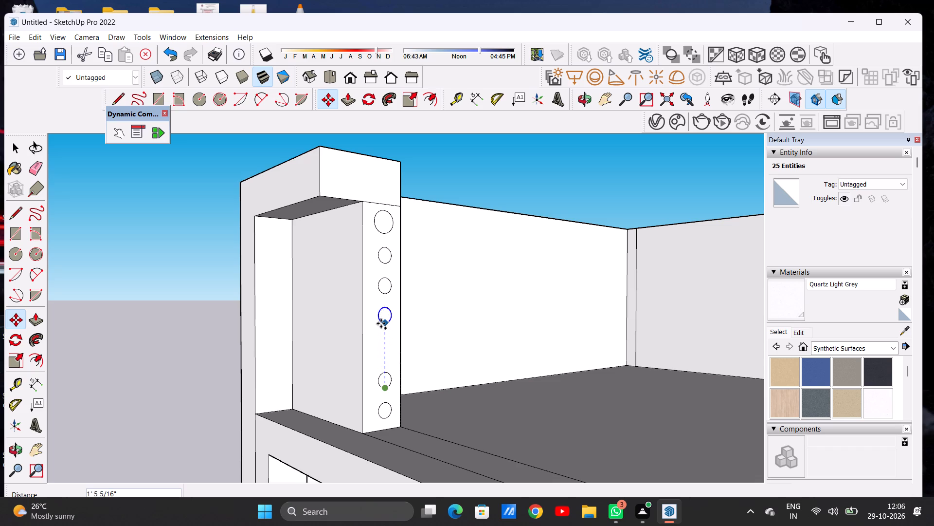
left_click(381, 323)
left_click(381, 323)
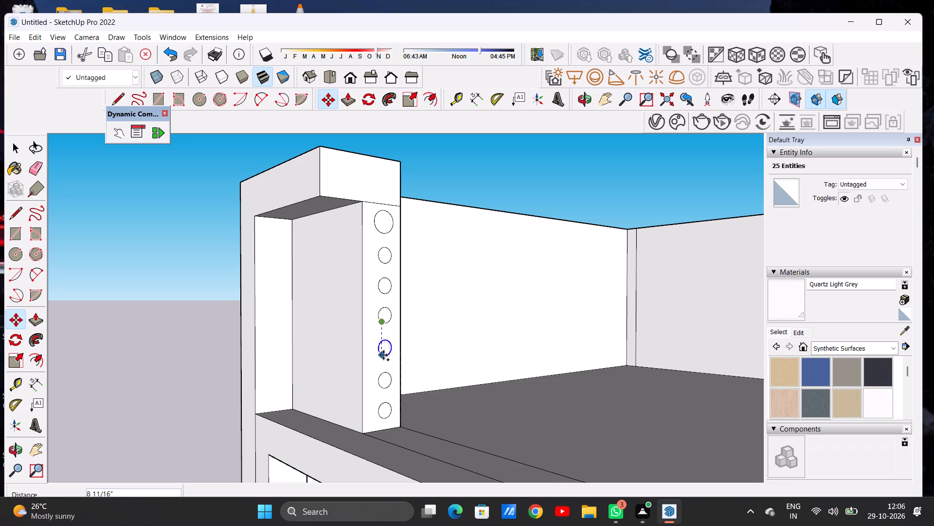
left_click(383, 355)
key("space")
left_click(217, 331)
Push/Pull the large top circle about 9' 1/4" across the terrace's front opening to the opposite wall.
scroll(360, 354, "down", 5)
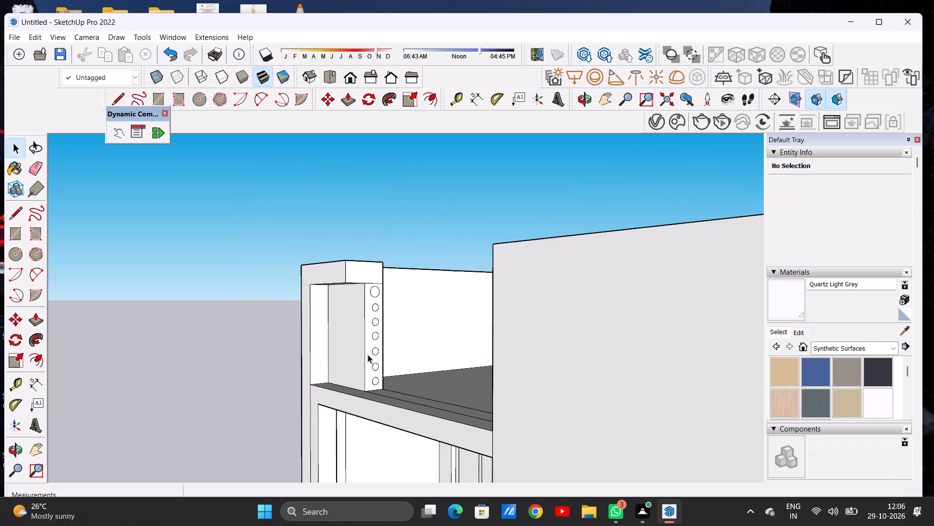
scroll(368, 355, "down", 8)
middle_click_drag(392, 356, 406, 362)
scroll(378, 317, "up", 11)
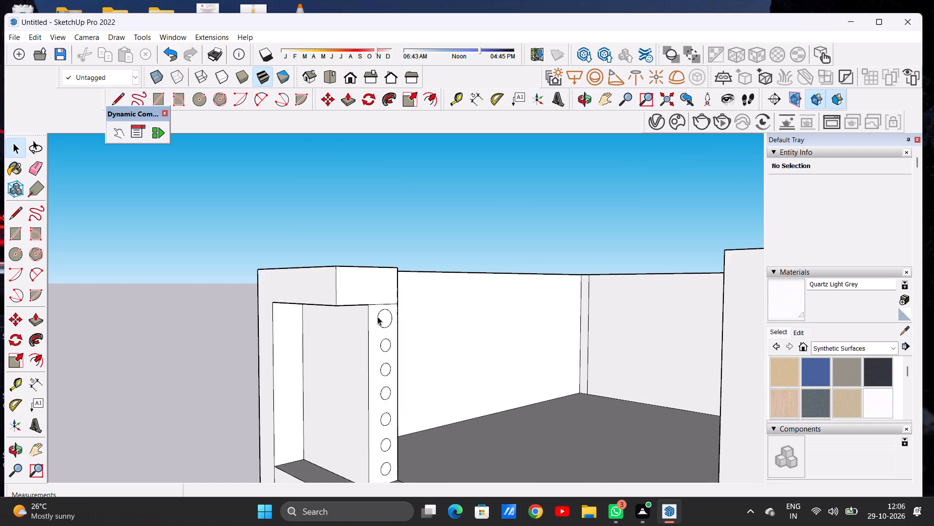
key("p")
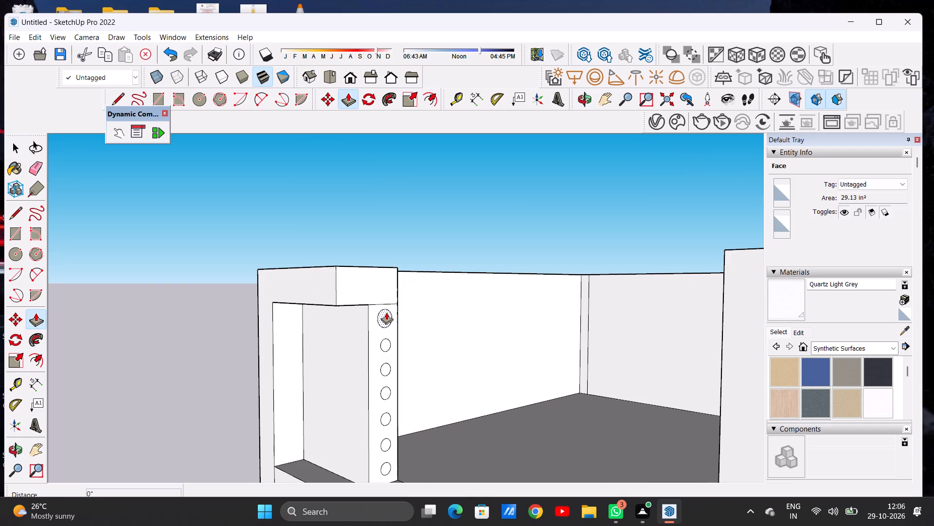
left_click(386, 312)
scroll(447, 338, "down", 2)
scroll(447, 338, "up", 1)
scroll(447, 338, "down", 8)
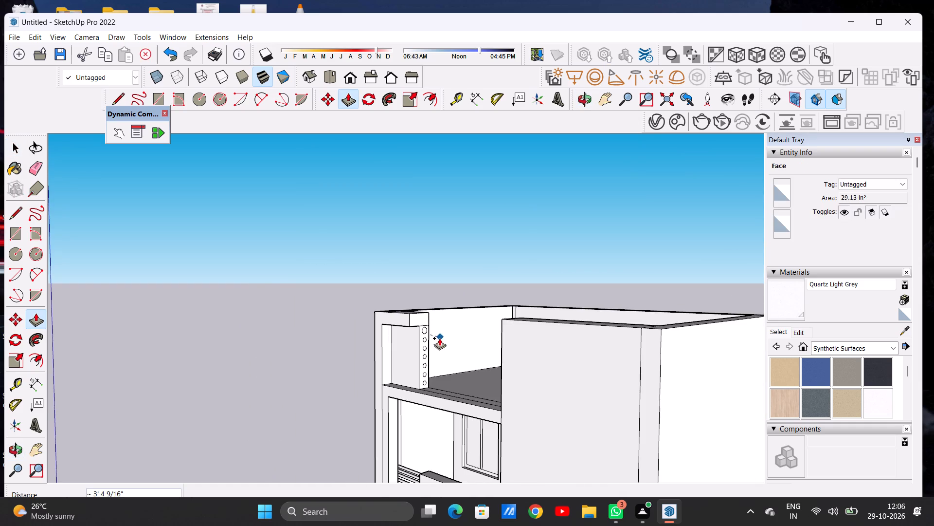
middle_click_drag(461, 338, 562, 339)
scroll(521, 336, "up", 7)
middle_click_drag(514, 336, 603, 326)
scroll(567, 310, "up", 3)
scroll(567, 310, "down", 1)
scroll(567, 310, "up", 3)
scroll(567, 310, "down", 1)
scroll(584, 319, "up", 4)
left_click(599, 298)
Push/Pull the uppermost small circle about 9' 1/4" across the opening to the opposite wall, forming a thinner rail below the top one.
scroll(517, 305, "down", 10)
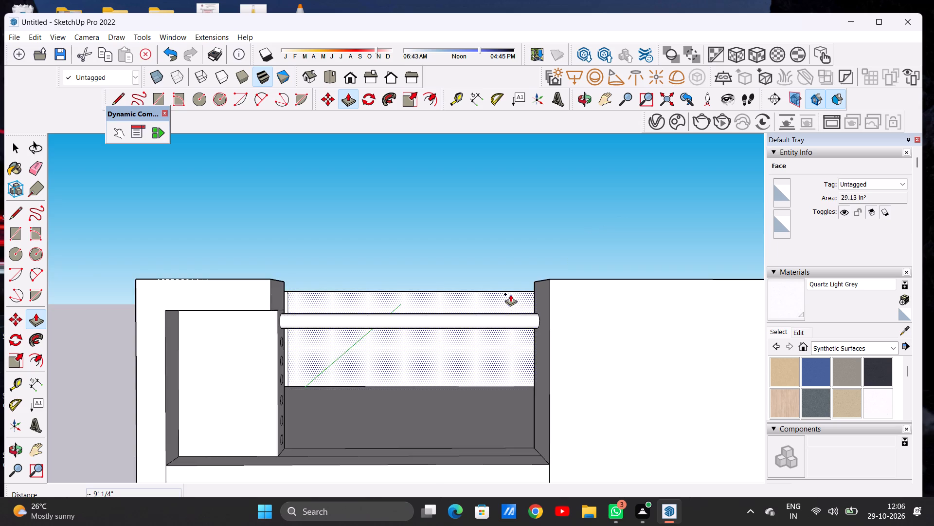
scroll(510, 294, "down", 5)
middle_click_drag(450, 326, 327, 366)
scroll(425, 311, "up", 9)
scroll(423, 323, "down", 1)
scroll(423, 323, "up", 3)
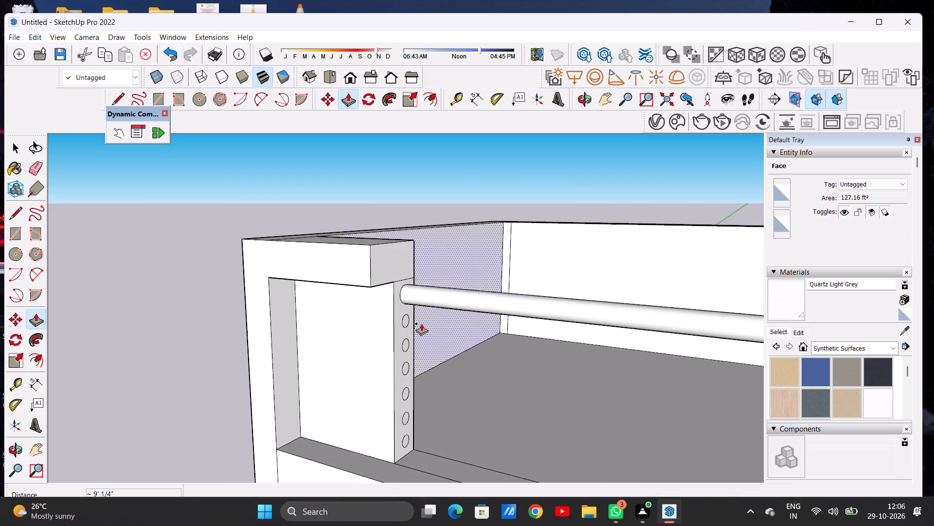
scroll(421, 323, "up", 7)
scroll(409, 322, "down", 1)
scroll(409, 322, "up", 4)
scroll(403, 313, "down", 1)
left_click(403, 313)
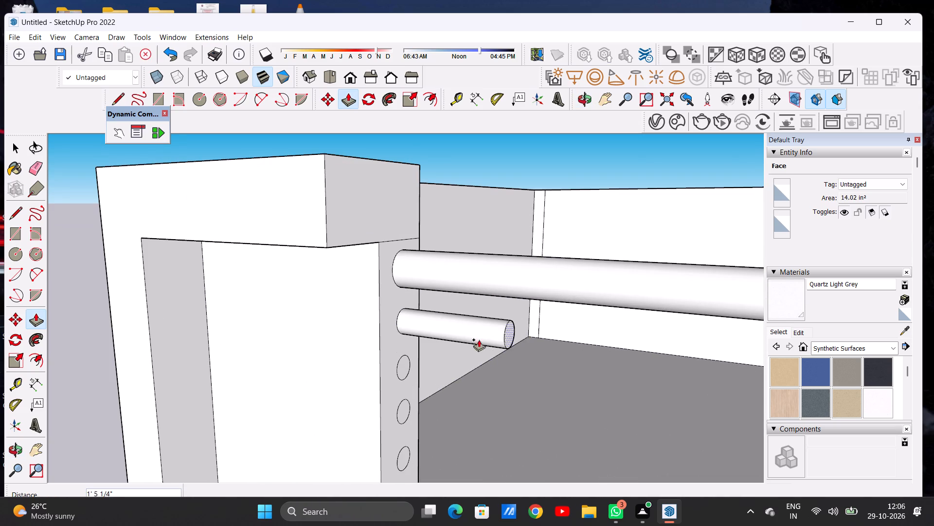
scroll(460, 338, "down", 6)
scroll(460, 336, "up", 2)
scroll(460, 334, "down", 13)
middle_click_drag(585, 340, 627, 340)
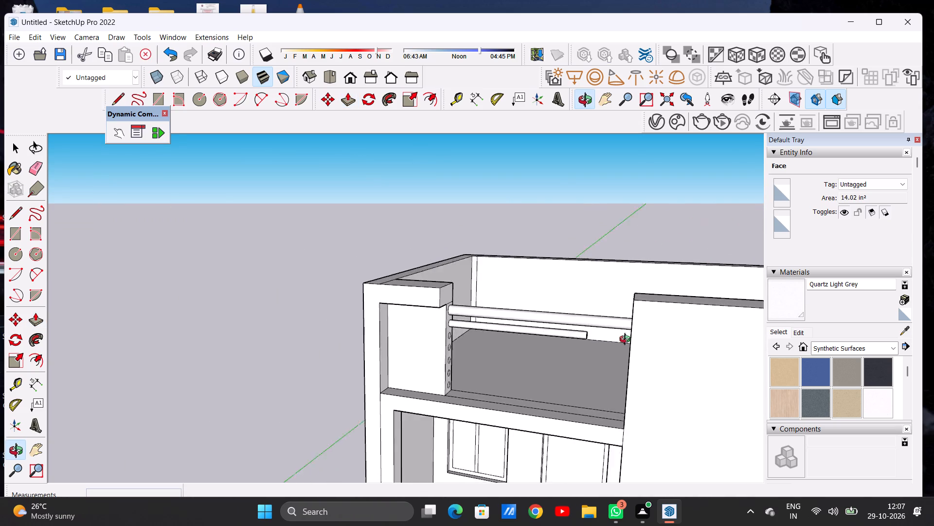
middle_click_drag(627, 340, 651, 337)
scroll(631, 328, "up", 13)
left_click(626, 320)
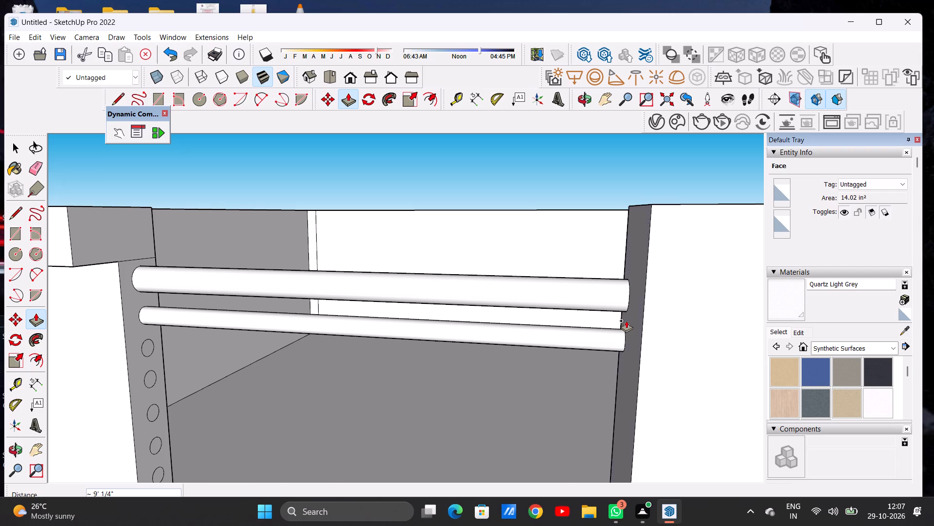
scroll(557, 334, "down", 7)
key("space")
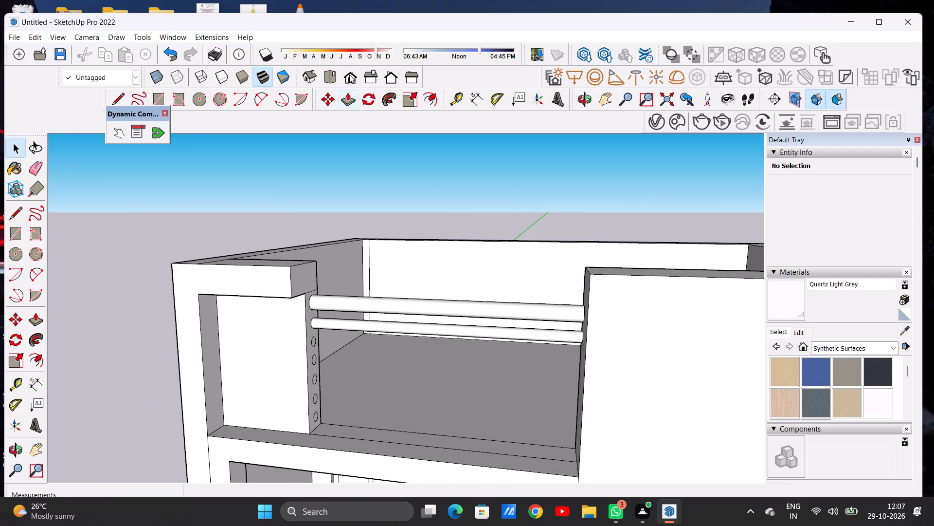
Push/Pull the second small circle from the top about 9' 1/4" across the terrace opening to the opposite wall.
left_click(349, 75)
scroll(424, 305, "down", 13)
scroll(400, 277, "up", 1)
scroll(402, 270, "down", 1)
scroll(402, 270, "up", 7)
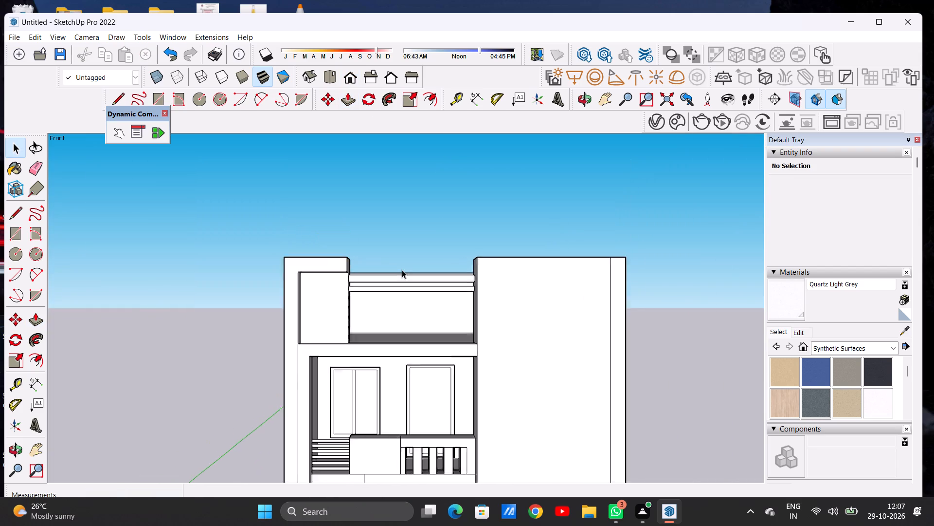
scroll(402, 270, "up", 2)
middle_click_drag(397, 297, 265, 311)
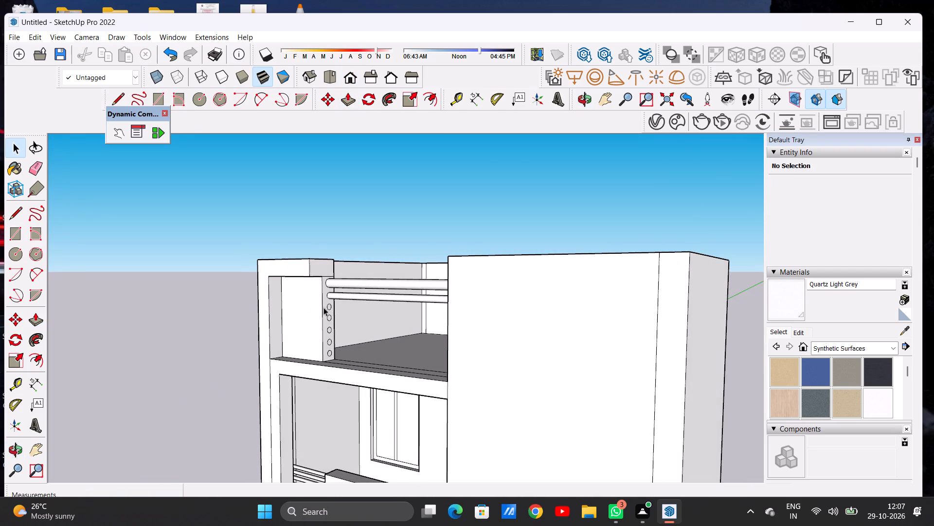
scroll(327, 307, "up", 9)
scroll(328, 308, "down", 1)
scroll(328, 308, "up", 1)
key("p")
scroll(333, 301, "up", 7)
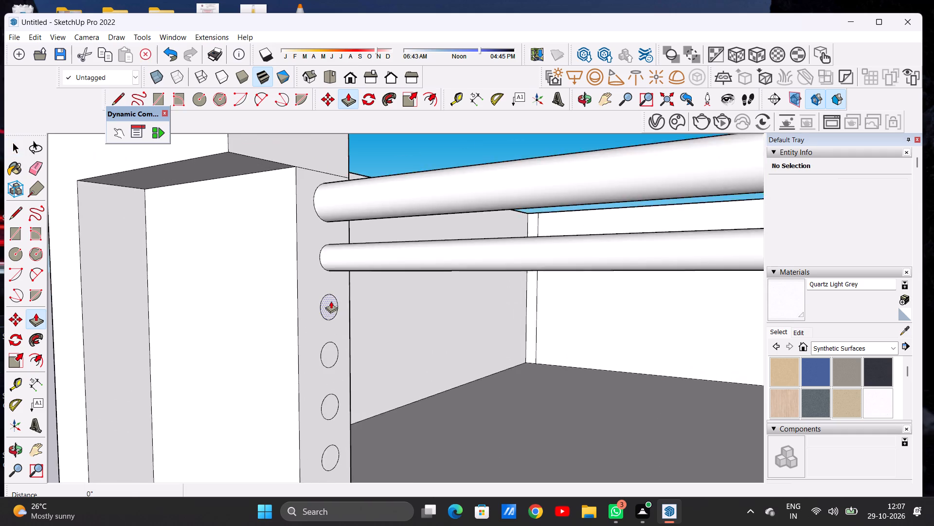
scroll(331, 301, "up", 3)
left_click(331, 301)
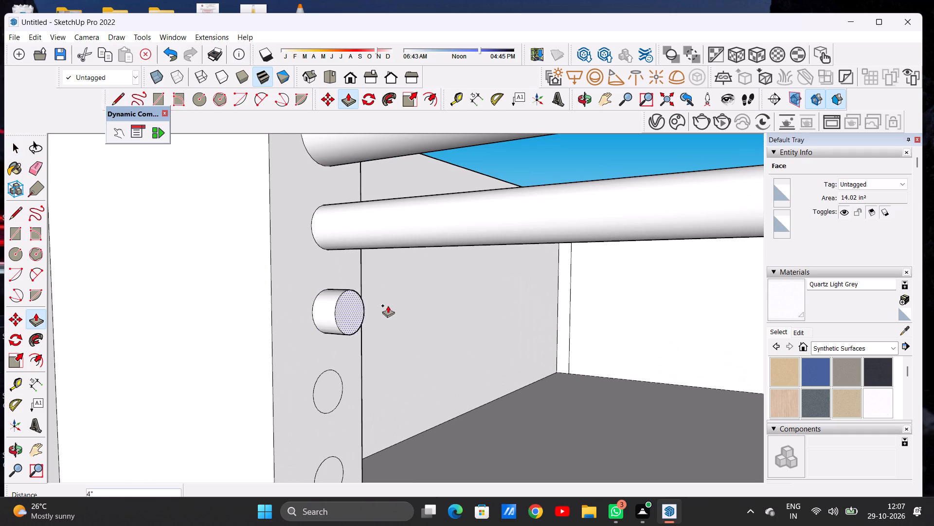
scroll(422, 312, "down", 15)
scroll(476, 330, "down", 8)
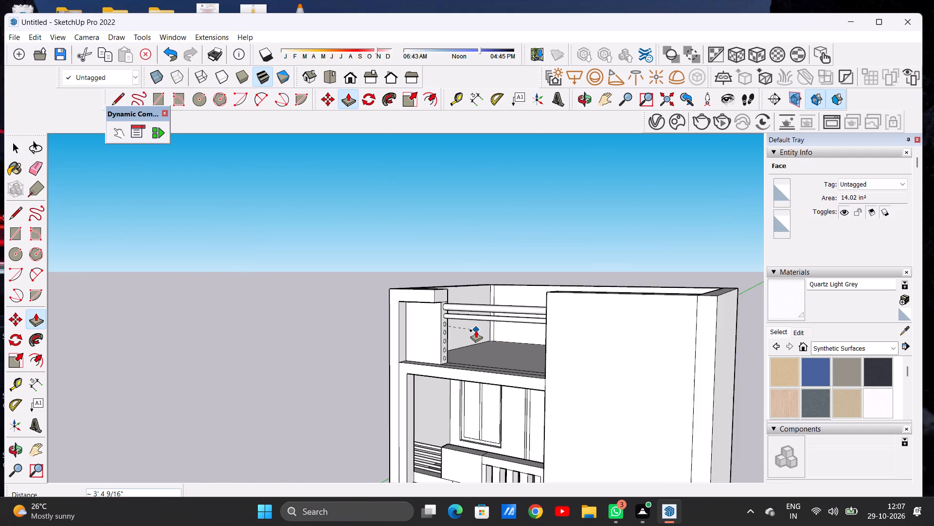
middle_click_drag(517, 326, 612, 315)
scroll(542, 321, "up", 7)
middle_click_drag(503, 327, 572, 328)
scroll(554, 328, "up", 14)
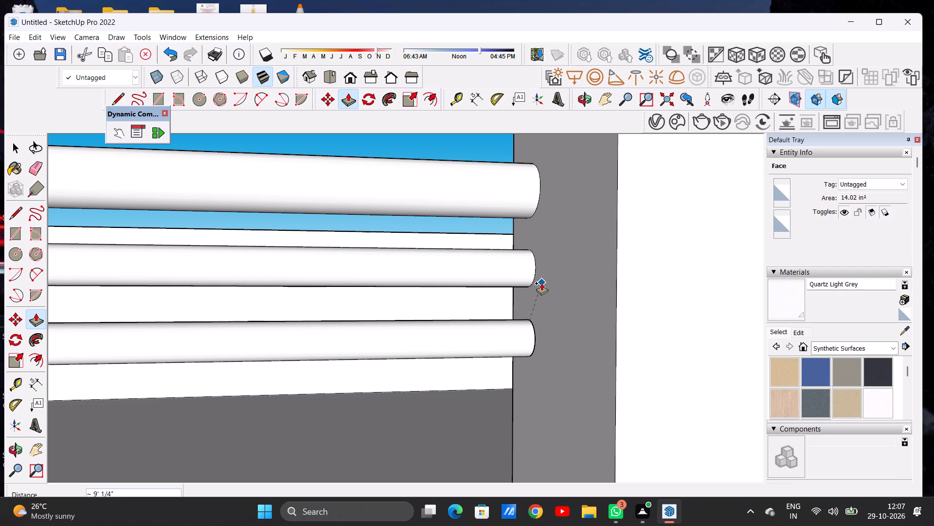
left_click(541, 283)
Push/Pull the third small circle from the top about 9' 1/4" across the opening to the opposite wall.
scroll(526, 285, "down", 11)
scroll(547, 256, "up", 1)
scroll(547, 256, "down", 7)
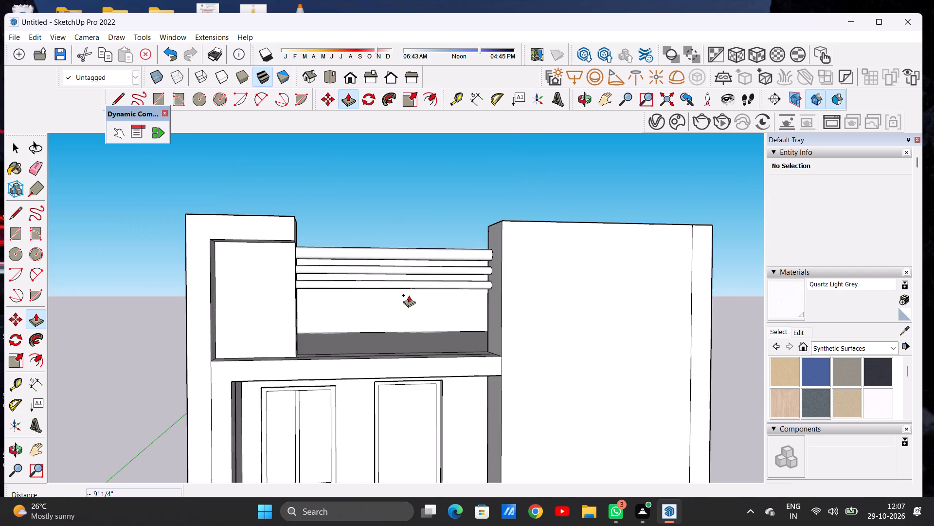
middle_click_drag(353, 311, 196, 324)
scroll(289, 304, "up", 13)
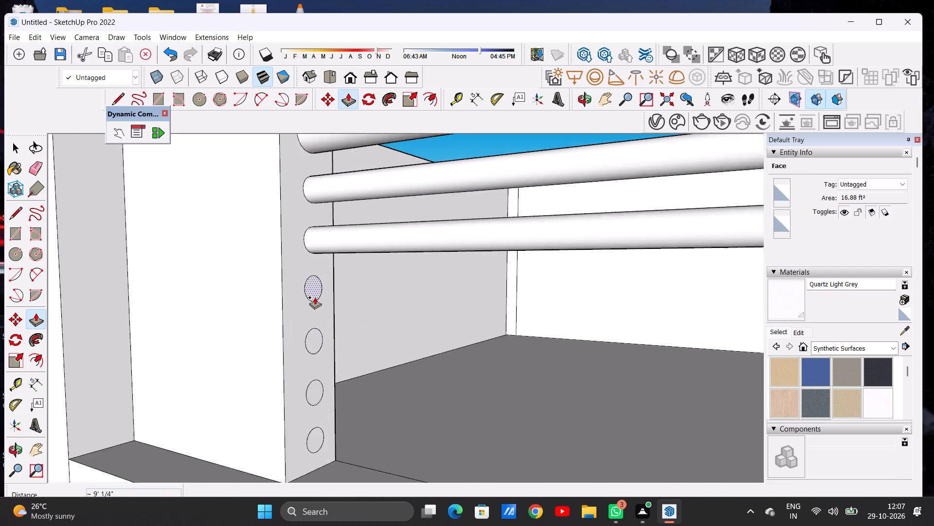
scroll(315, 297, "up", 9)
left_click(316, 288)
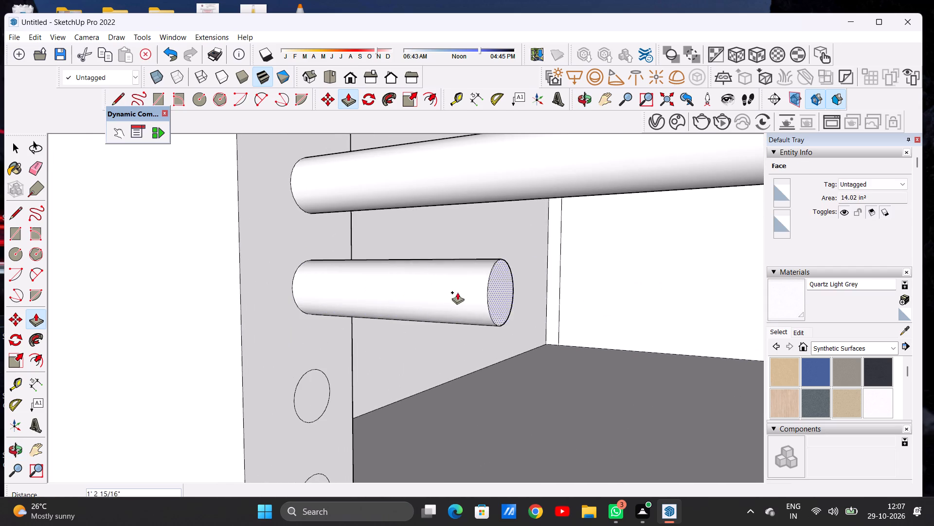
scroll(438, 294, "down", 9)
scroll(395, 295, "up", 1)
scroll(395, 295, "down", 12)
scroll(473, 297, "down", 5)
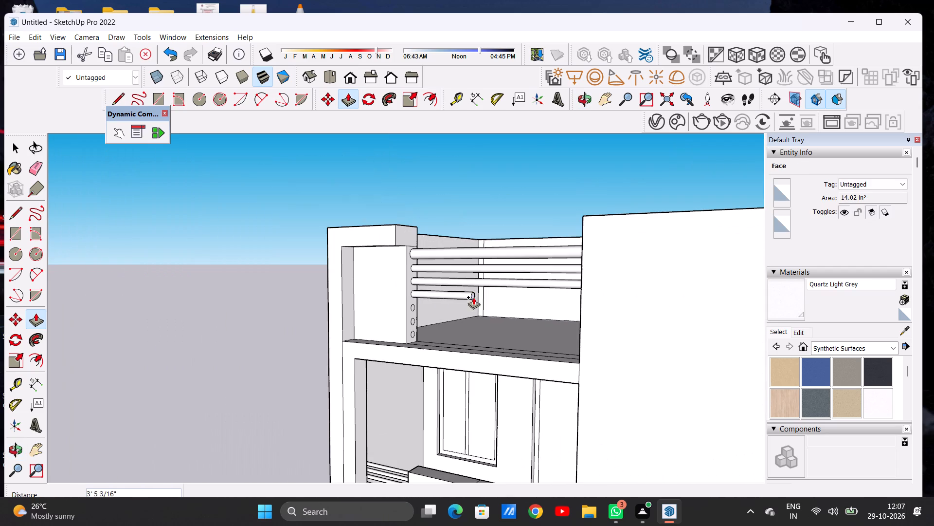
middle_click_drag(485, 301, 618, 299)
scroll(592, 291, "up", 11)
scroll(590, 275, "down", 1)
scroll(590, 275, "up", 1)
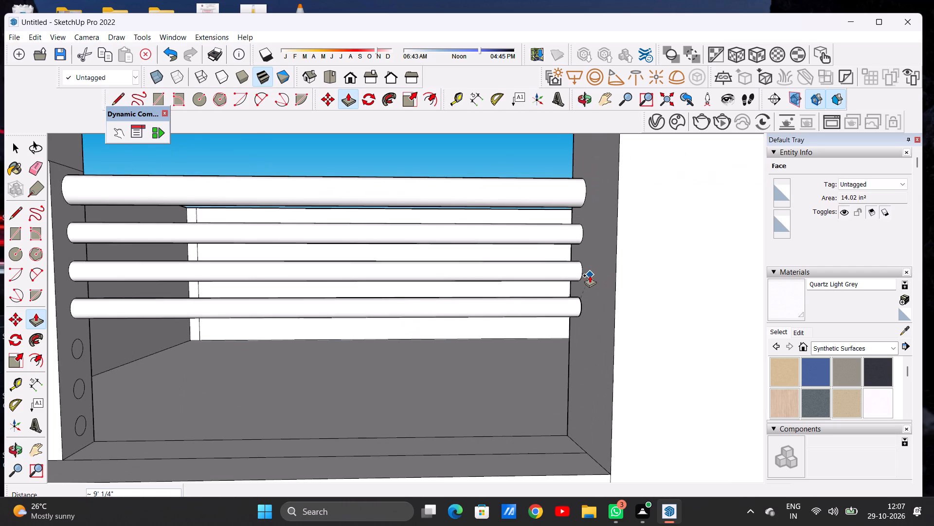
left_click(589, 275)
Push/Pull the fourth small circle from the top about 9' 1/4" across the opening to the opposite wall.
scroll(590, 271, "down", 6)
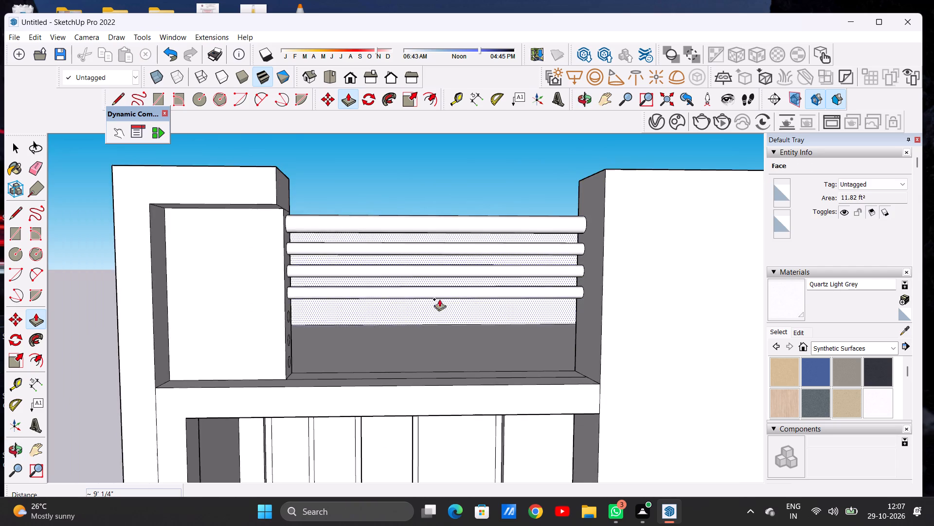
middle_click_drag(386, 299, 243, 310)
scroll(285, 315, "up", 2)
scroll(291, 315, "down", 1)
scroll(293, 315, "up", 4)
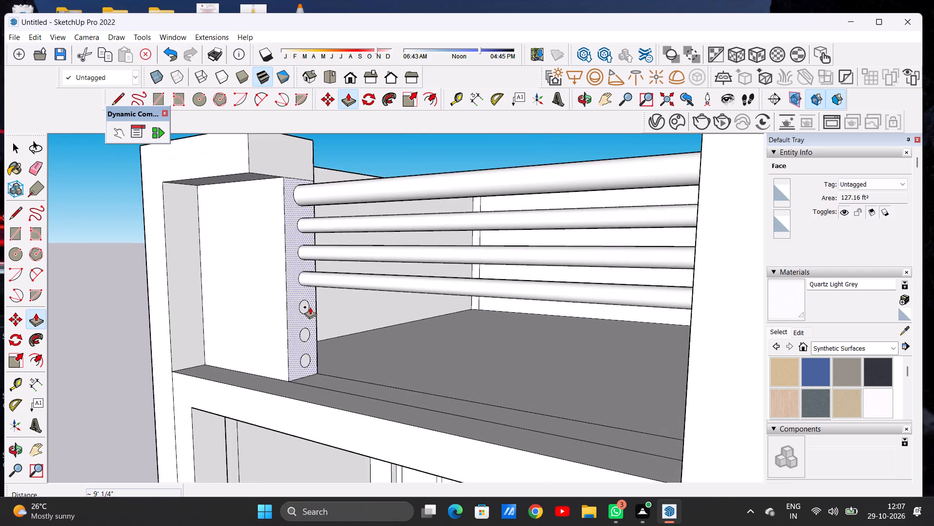
scroll(310, 307, "up", 2)
scroll(307, 306, "down", 1)
scroll(302, 309, "up", 1)
left_click(299, 304)
scroll(469, 331, "down", 16)
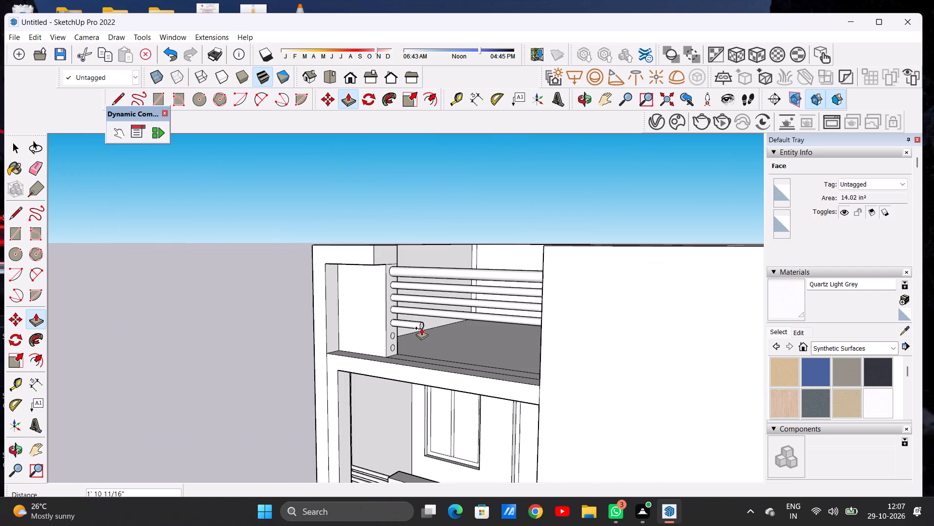
scroll(421, 328, "down", 1)
middle_click_drag(473, 340, 624, 315)
scroll(573, 316, "up", 1)
scroll(573, 316, "down", 1)
scroll(572, 316, "up", 2)
scroll(568, 317, "down", 1)
scroll(563, 319, "up", 1)
middle_click_drag(521, 325, 545, 326)
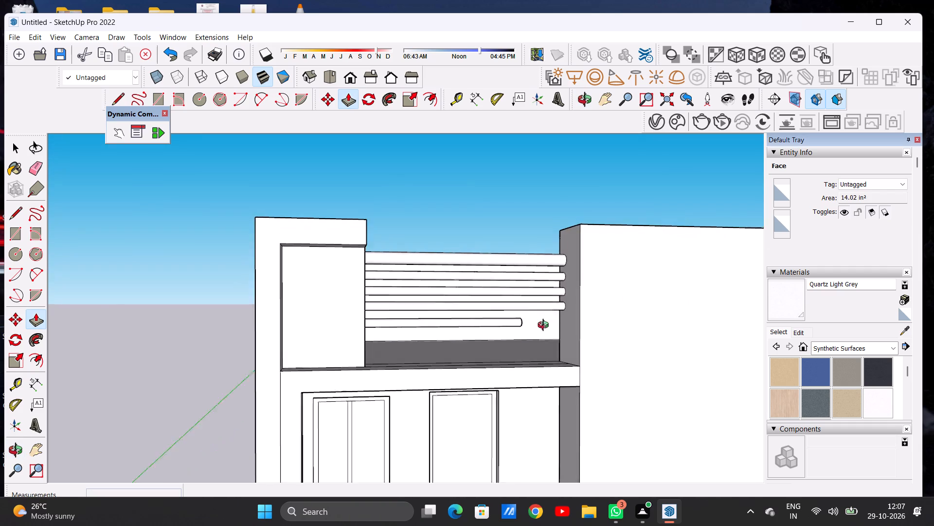
middle_click_drag(545, 326, 571, 337)
scroll(567, 309, "up", 12)
left_click(561, 299)
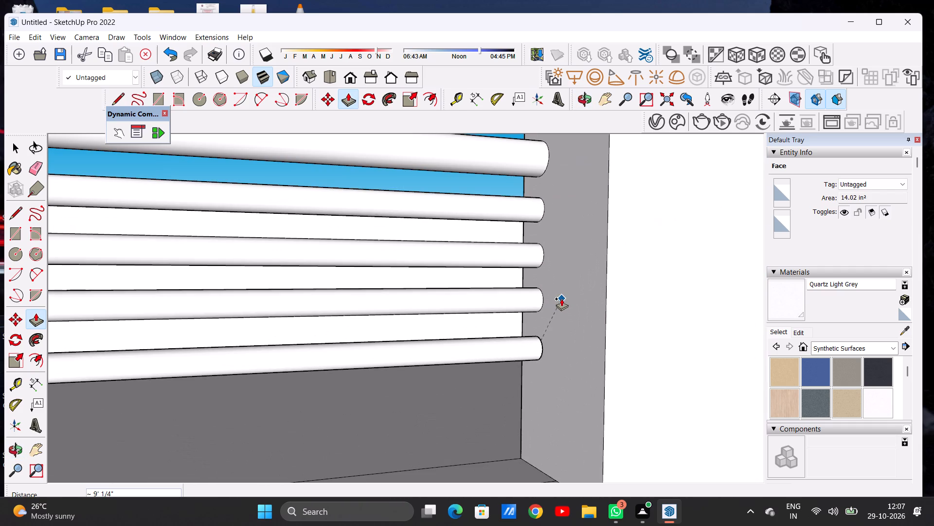
Push/Pull the lowest small circle about 9' 1/4" across the opening to the opposite wall, forming the bottom rail.
scroll(558, 301, "down", 12)
middle_click_drag(380, 326, 246, 334)
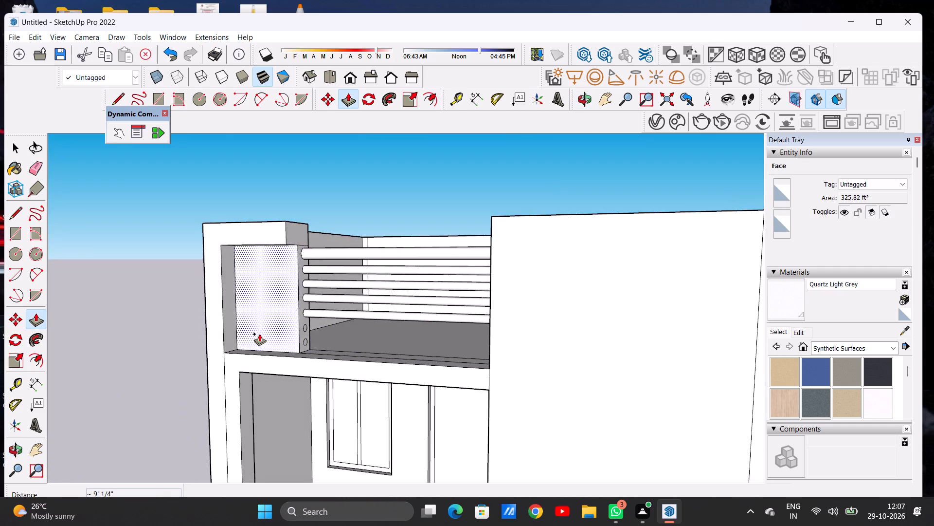
scroll(317, 334, "up", 14)
left_click(290, 347)
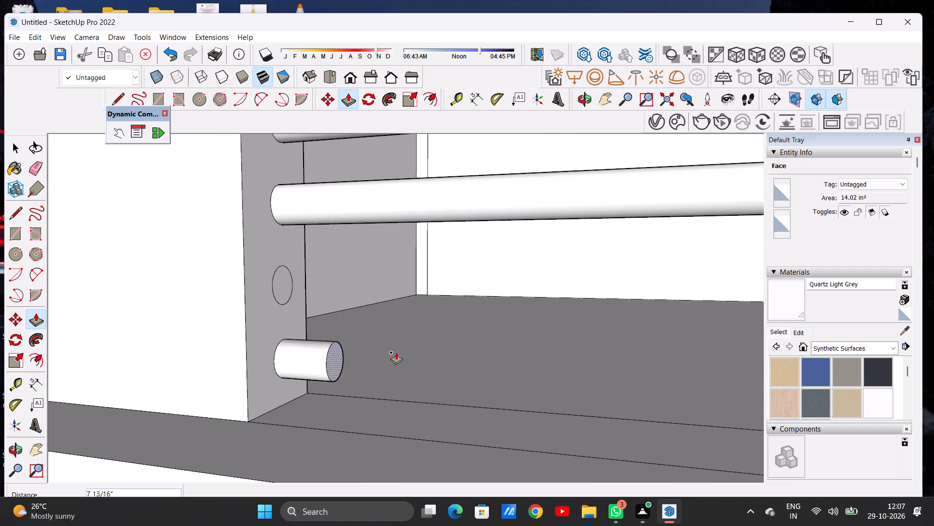
scroll(480, 341, "down", 12)
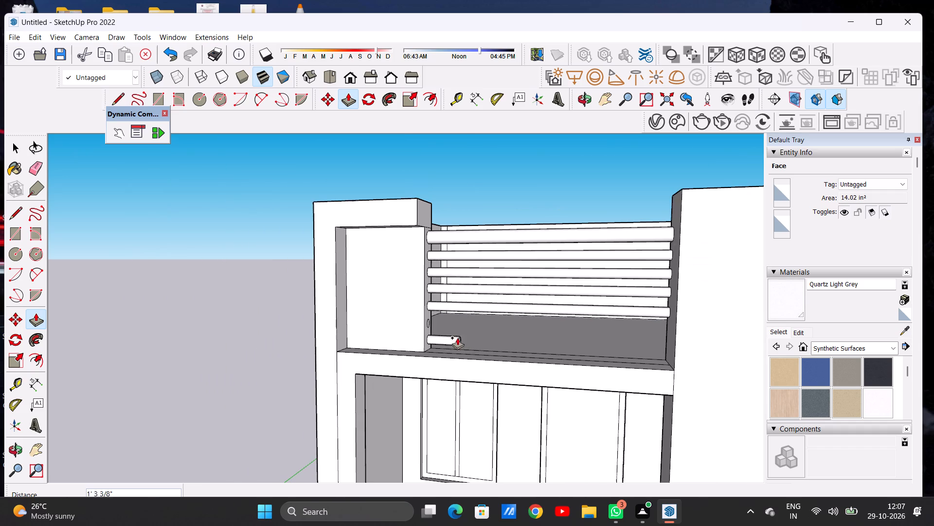
middle_click_drag(632, 344, 682, 335)
scroll(660, 337, "up", 12)
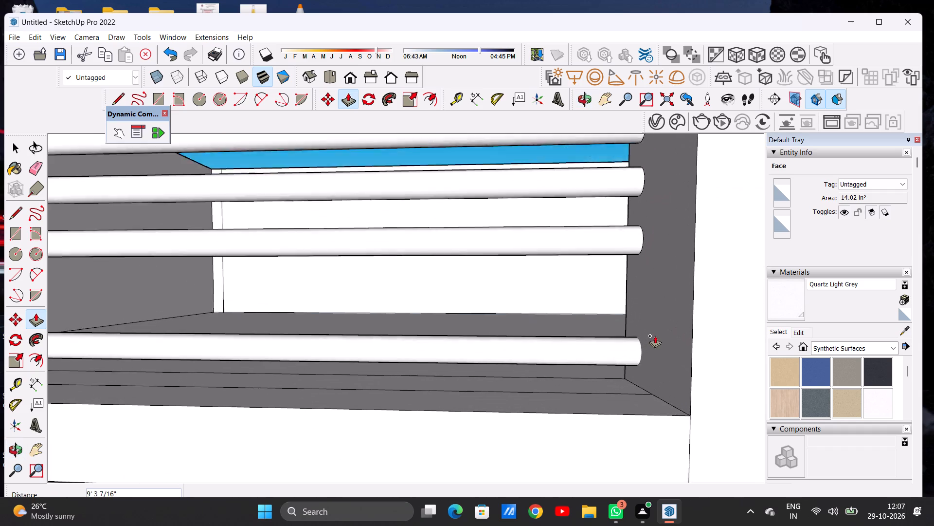
scroll(655, 336, "up", 2)
left_click(640, 308)
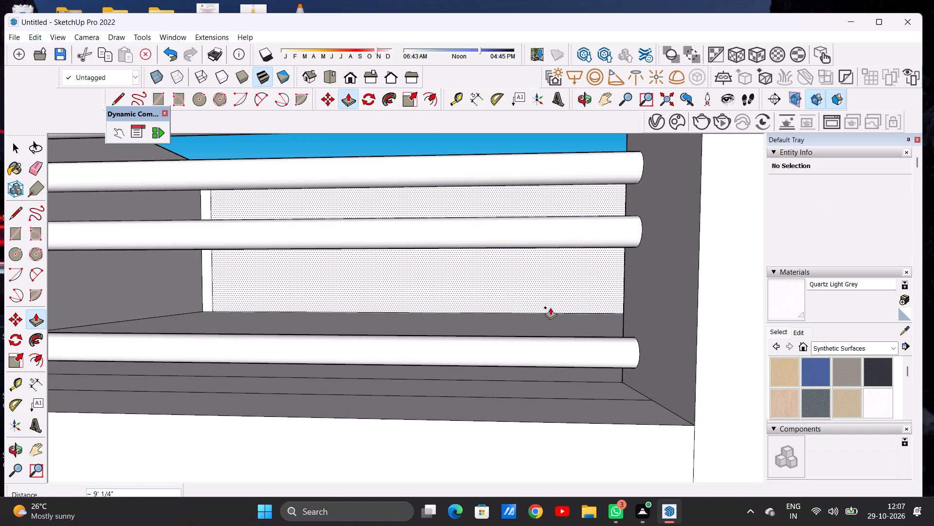
Push/Pull the remaining small circle, just above the bottom rail, about 9' 1/4" across the opening to the opposite wall.
scroll(551, 306, "down", 5)
middle_click_drag(512, 308, 383, 286)
middle_click_drag(376, 290, 382, 324)
scroll(332, 299, "up", 3)
scroll(332, 299, "down", 1)
scroll(332, 299, "up", 15)
left_click(306, 289)
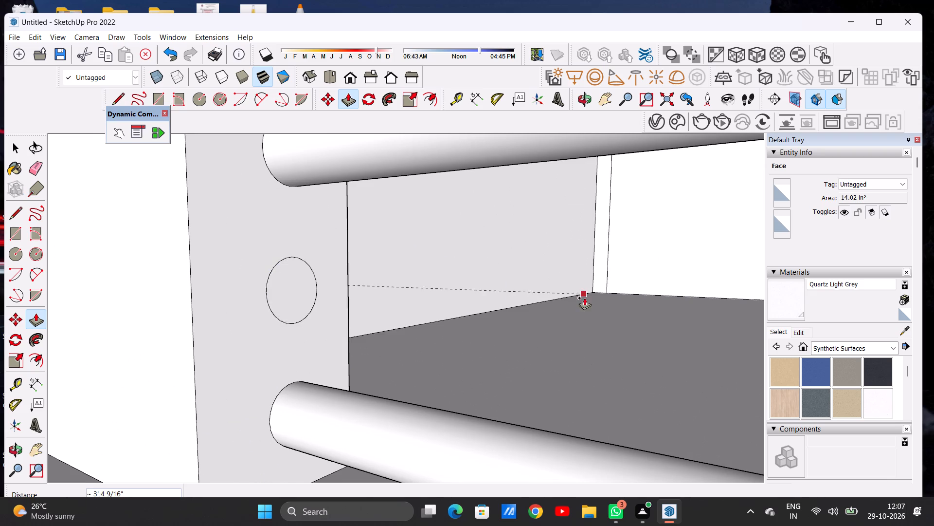
scroll(561, 299, "down", 19)
scroll(581, 303, "down", 2)
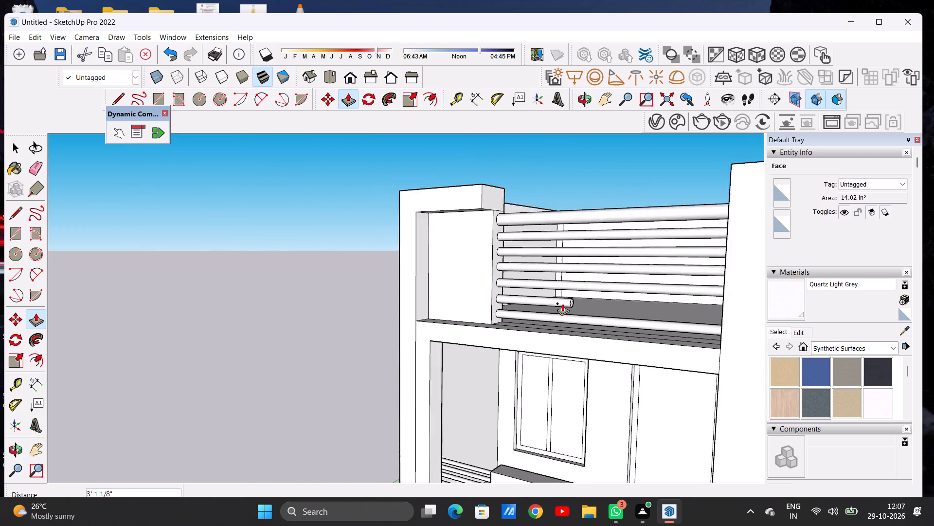
scroll(562, 303, "down", 4)
middle_click_drag(609, 302, 696, 301)
scroll(590, 299, "up", 2)
scroll(590, 299, "down", 1)
scroll(590, 299, "up", 3)
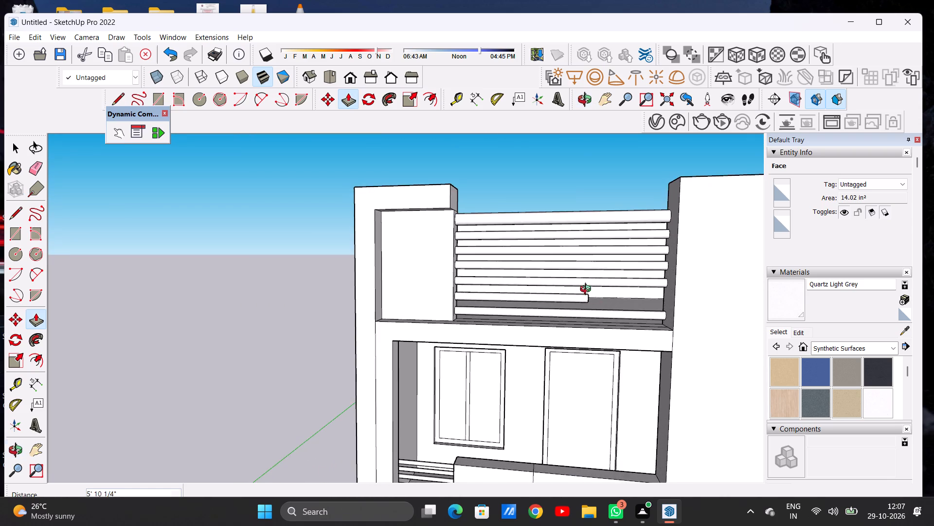
middle_click_drag(588, 290, 654, 290)
scroll(642, 291, "up", 8)
scroll(642, 291, "up", 13)
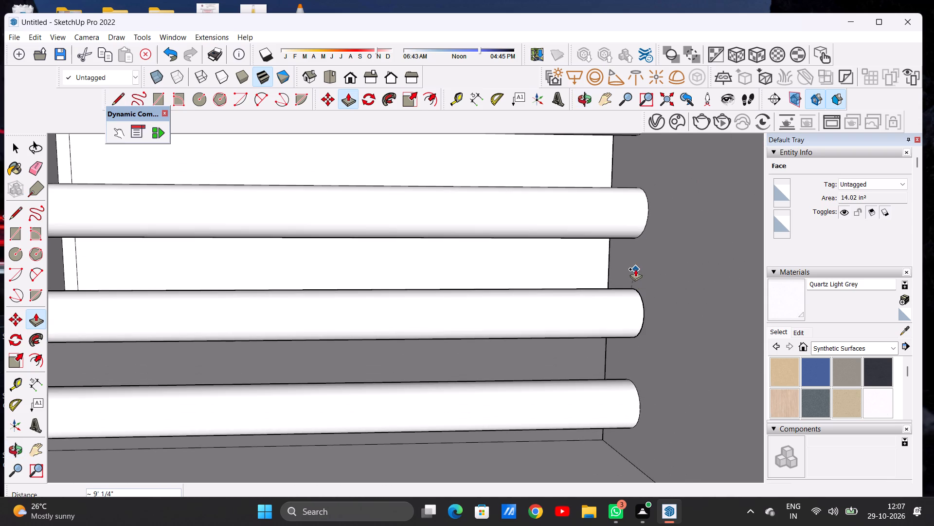
left_click(635, 267)
key("space")
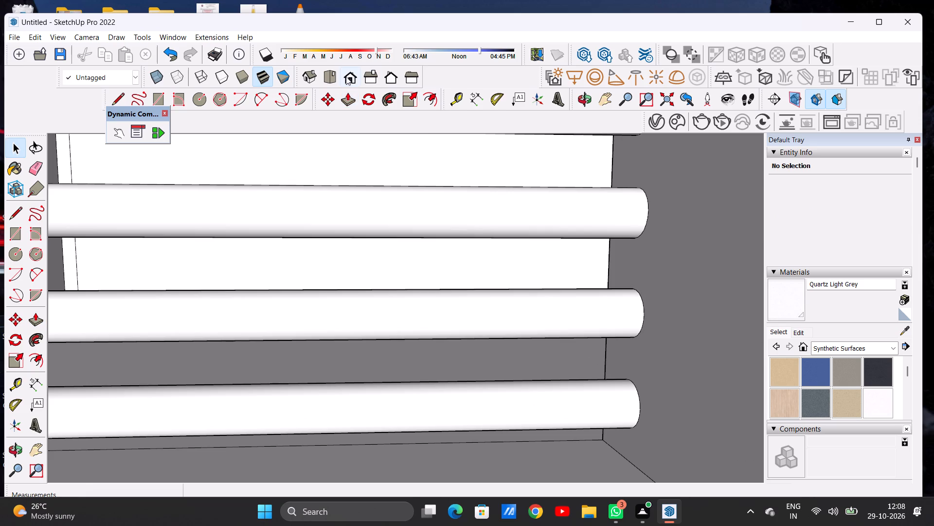
Examine the terrace railing and the upper storeys of the house from the front.
left_click(344, 76)
scroll(452, 242, "down", 6)
scroll(504, 282, "down", 5)
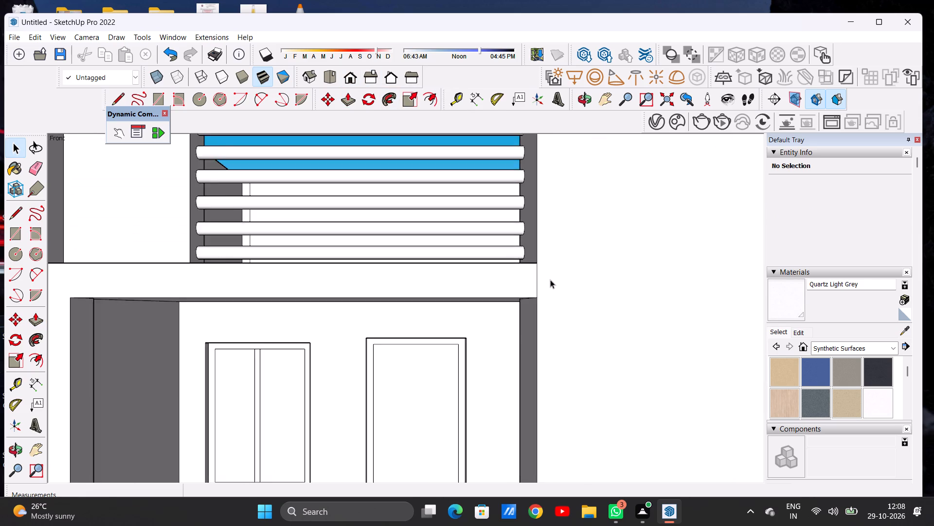
scroll(550, 280, "down", 2)
scroll(552, 285, "up", 1)
scroll(552, 286, "down", 11)
scroll(497, 310, "down", 5)
scroll(498, 278, "up", 7)
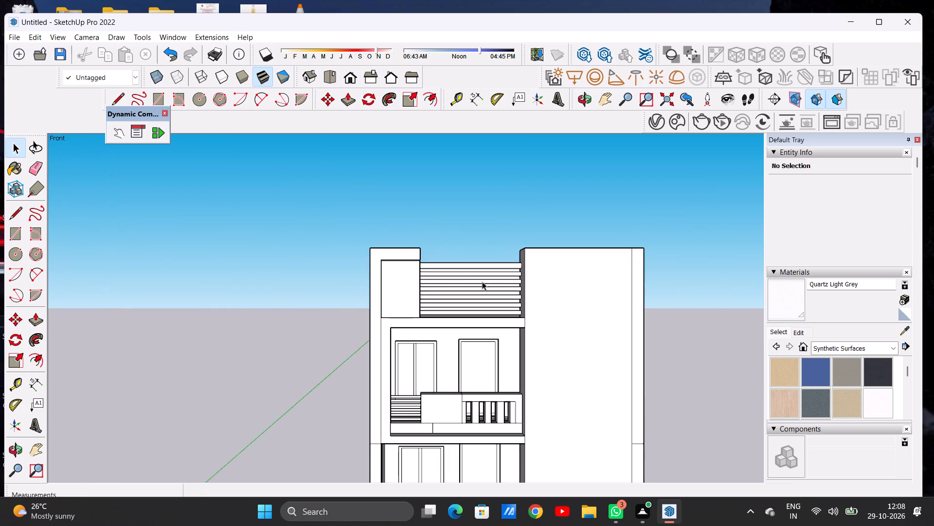
middle_click_drag(477, 280, 472, 278)
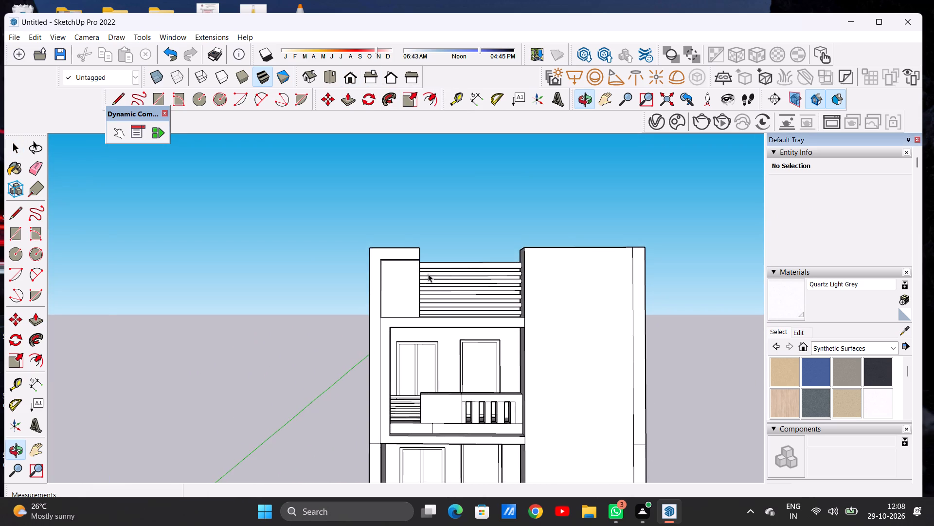
scroll(385, 276, "down", 11)
Push/Pull the top face of the wide front wall beside the terrace railing up about 7', raising it above the parapet.
middle_click_drag(464, 259, 439, 380)
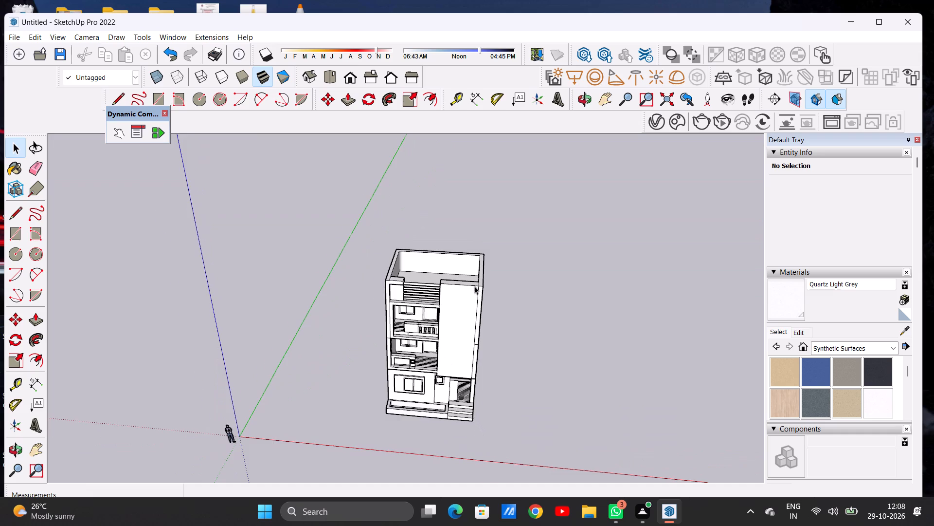
scroll(474, 282, "up", 9)
key("p")
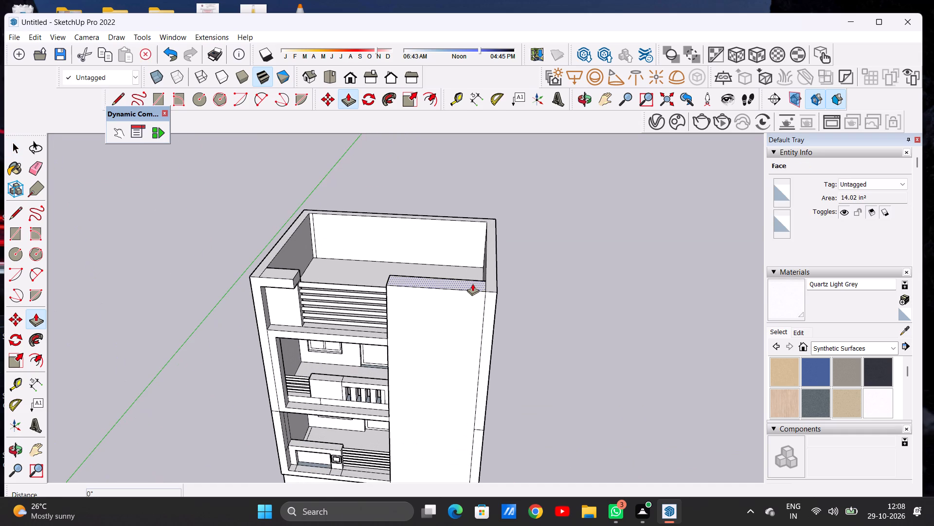
left_click(472, 283)
middle_click_drag(475, 267, 480, 244)
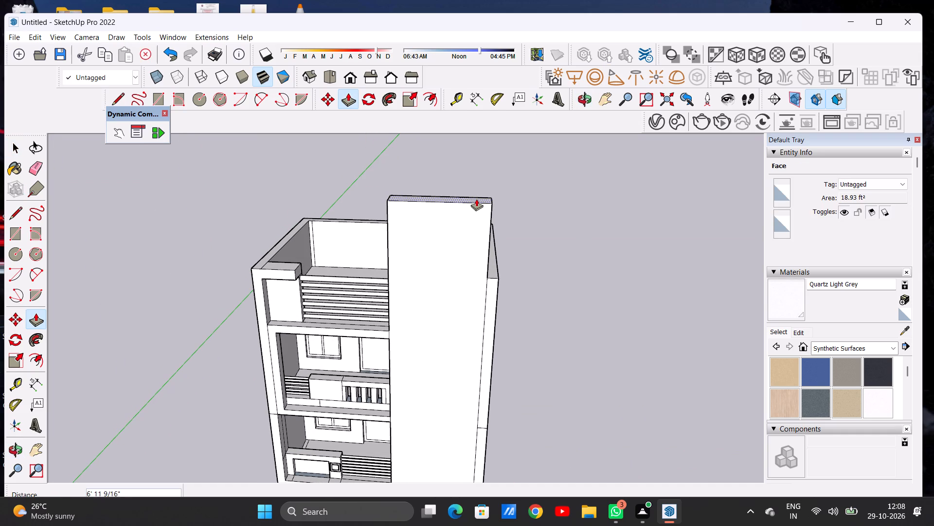
left_click(476, 199)
key("space")
scroll(457, 290, "up", 1)
middle_click_drag(457, 290, 473, 228)
scroll(475, 294, "down", 4)
middle_click_drag(460, 318, 459, 297)
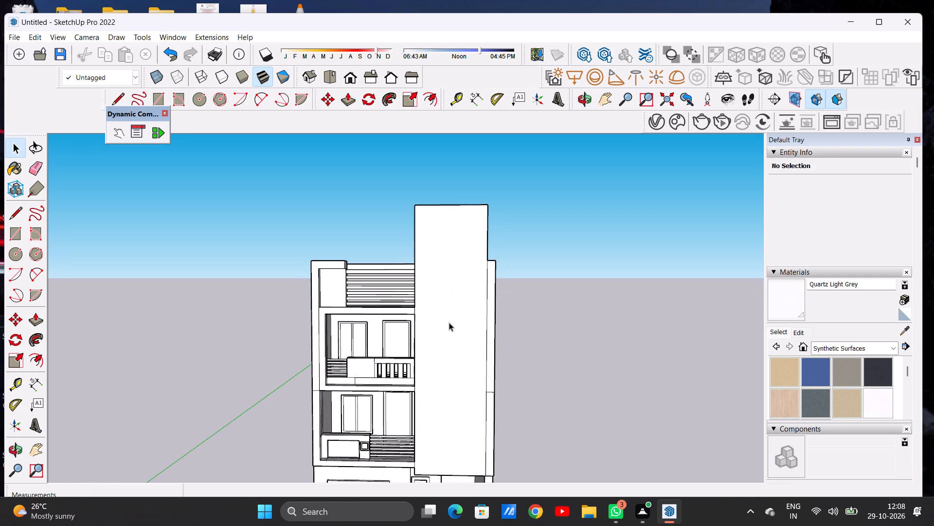
scroll(451, 347, "down", 4)
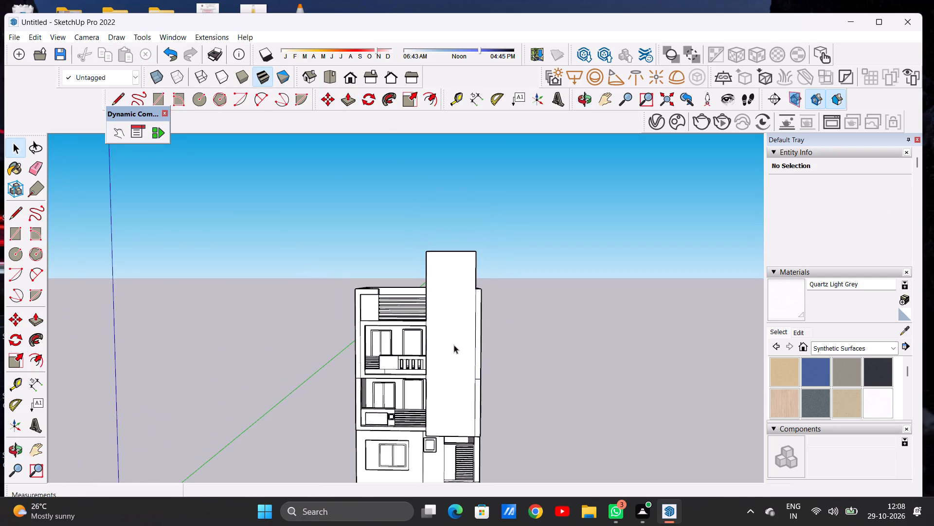
scroll(420, 283, "up", 4)
scroll(422, 280, "down", 1)
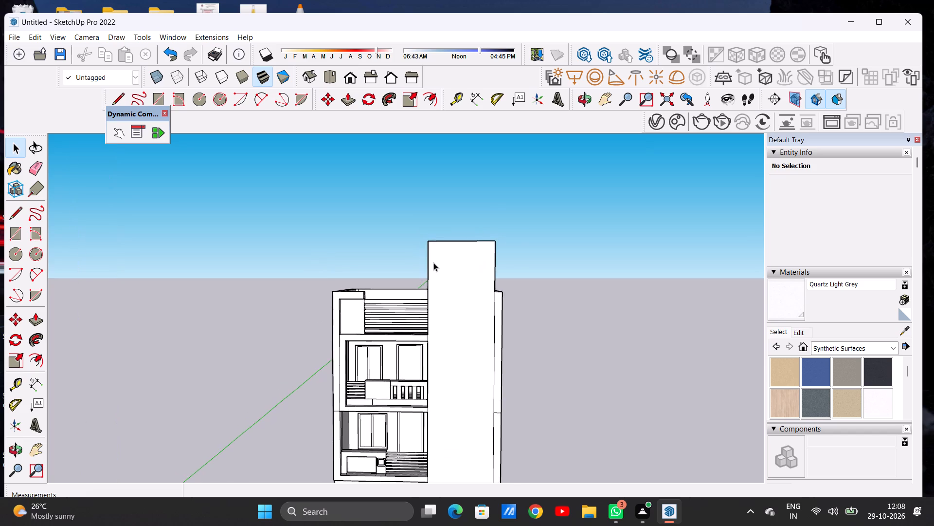
Push/Pull the top face of the raised front wall down a little, reducing its height above the parapet.
scroll(433, 263, "up", 3)
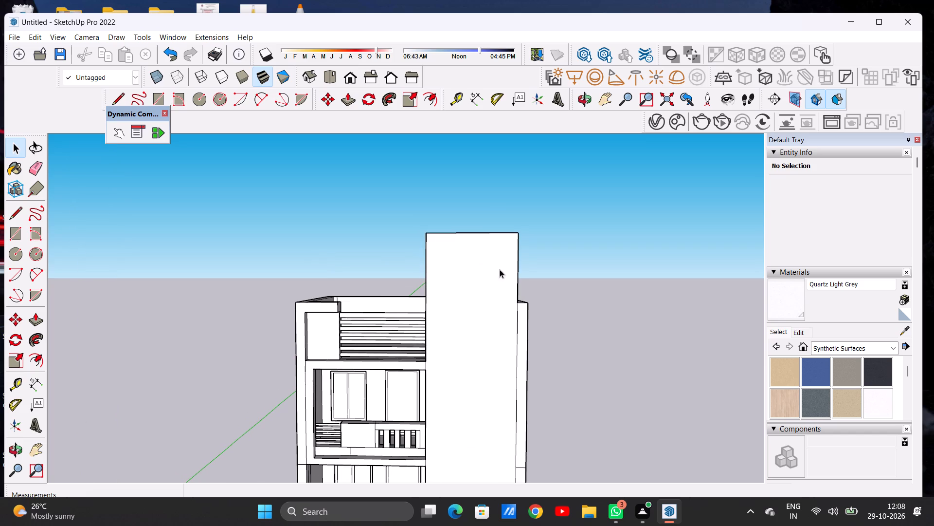
middle_click_drag(440, 269, 541, 309)
key("p")
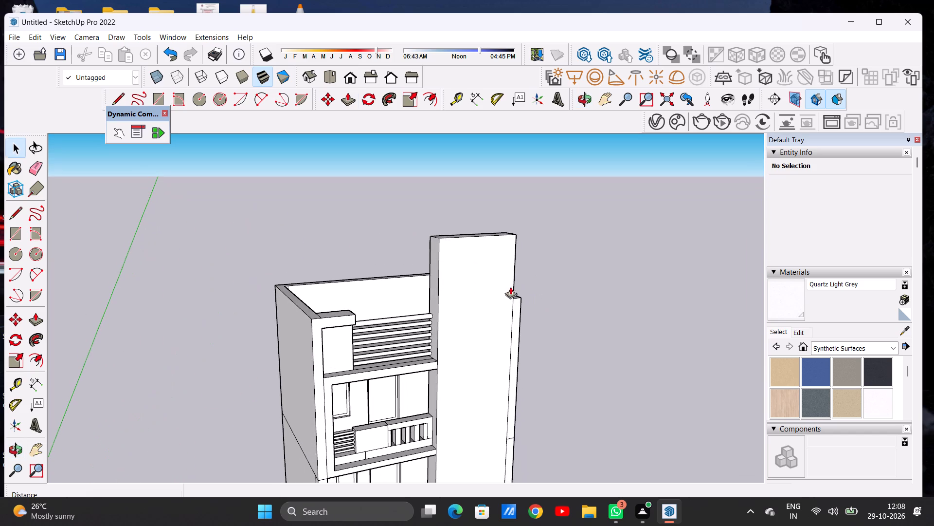
scroll(441, 228, "up", 10)
left_click(438, 243)
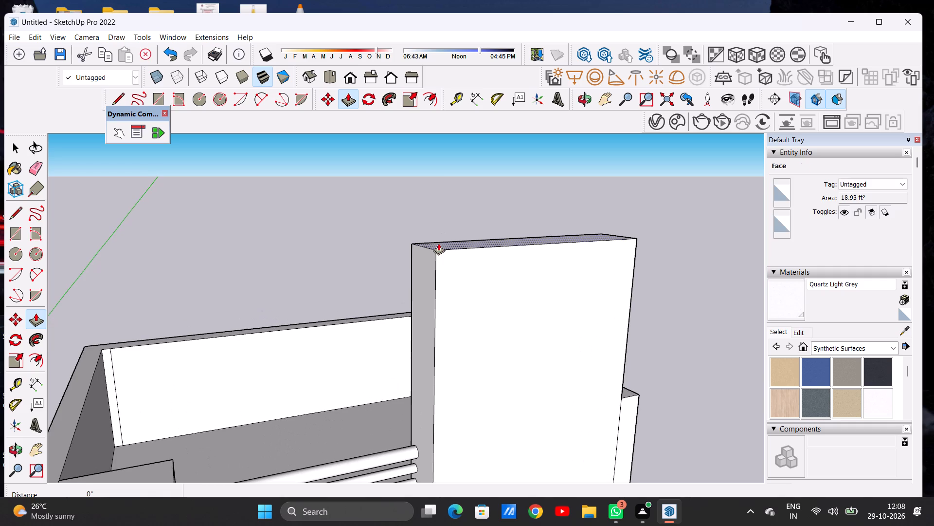
left_click(436, 292)
key("space")
scroll(442, 278, "down", 11)
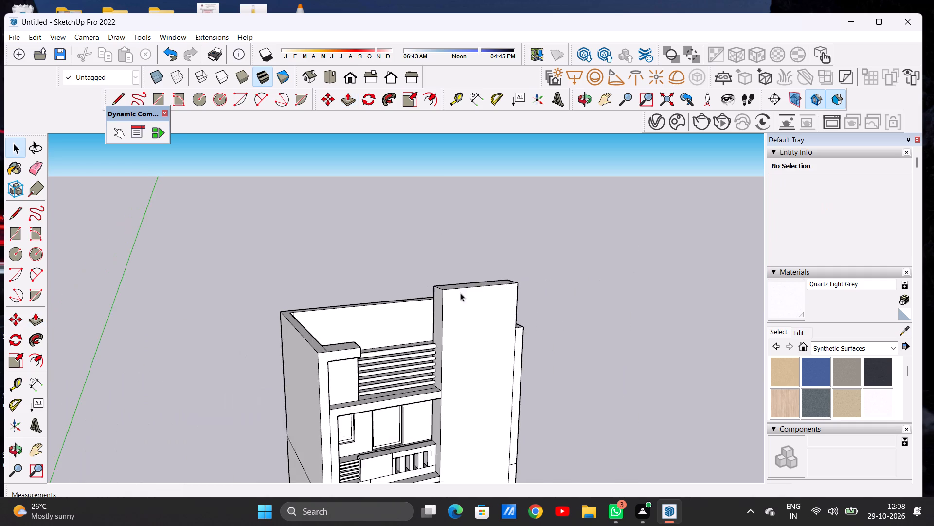
Erase the vertical line dividing the terrace-side back face of the raised front wall.
middle_click_drag(465, 316, 393, 292)
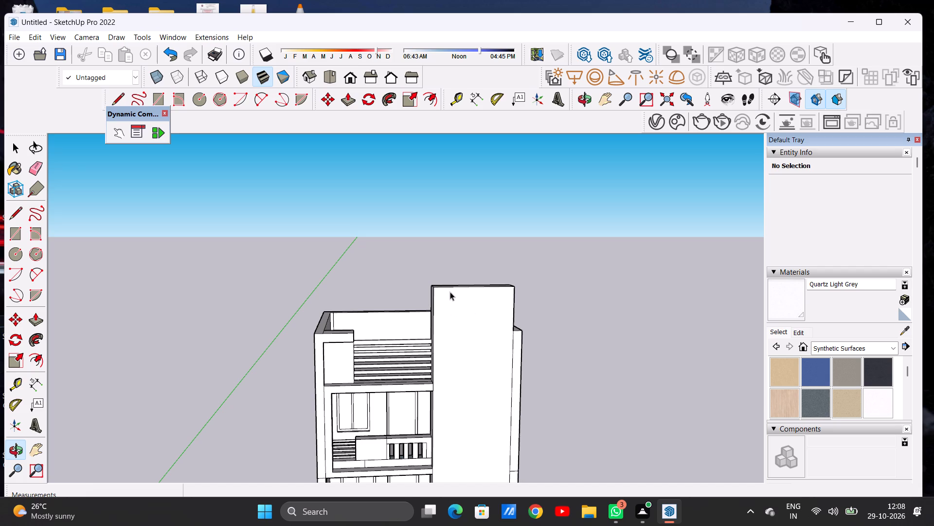
middle_click_drag(423, 297, 543, 297)
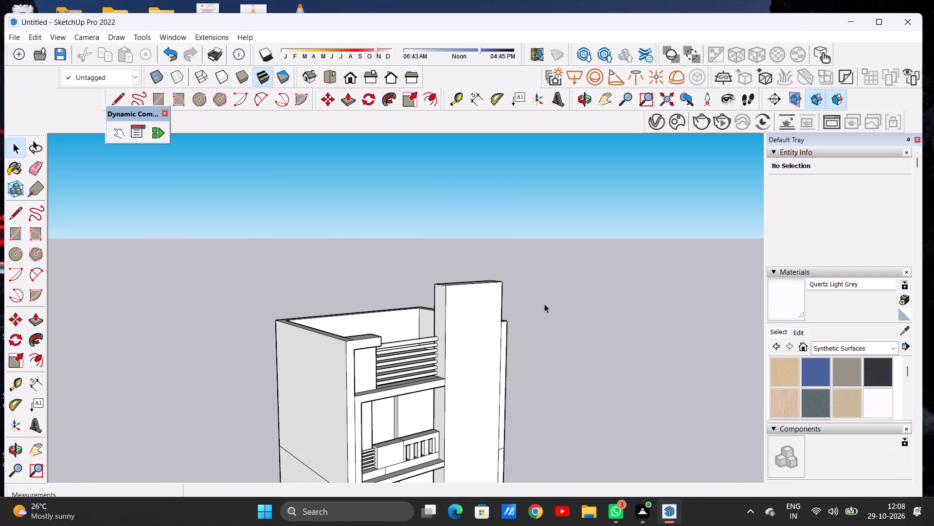
scroll(534, 300, "down", 11)
middle_click_drag(466, 305, 609, 319)
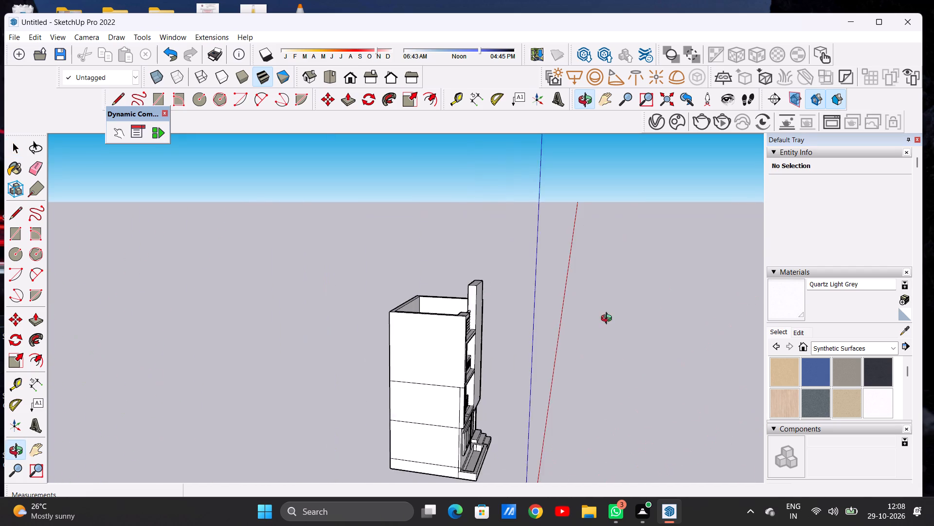
middle_click_drag(609, 319, 604, 317)
middle_click_drag(421, 311, 593, 342)
scroll(445, 294, "up", 1)
scroll(446, 293, "down", 1)
scroll(446, 293, "up", 15)
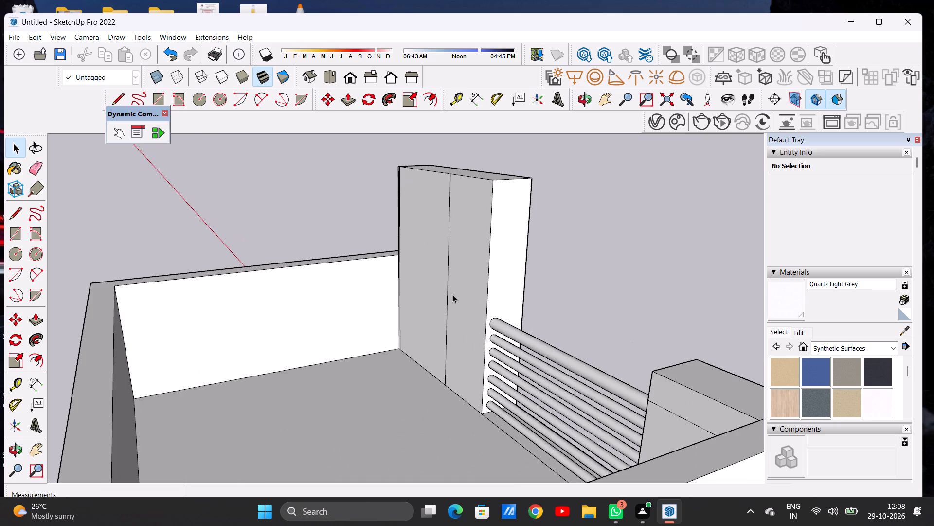
scroll(452, 294, "up", 1)
key("e")
left_click_drag(440, 279, 445, 284)
left_click_drag(445, 284, 447, 286)
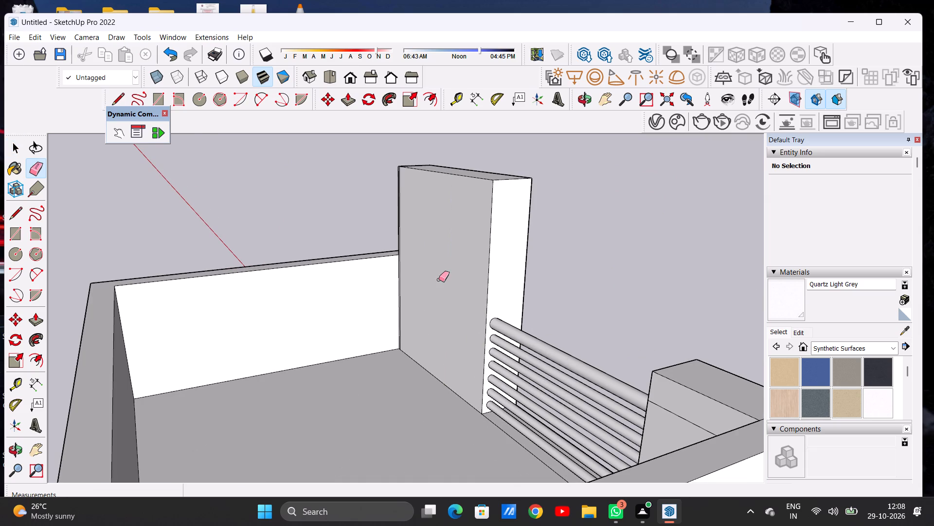
Examine the inner terrace corner where the raised wall's back face meets the side parapet.
middle_click_drag(426, 280, 526, 272)
scroll(381, 314, "up", 7)
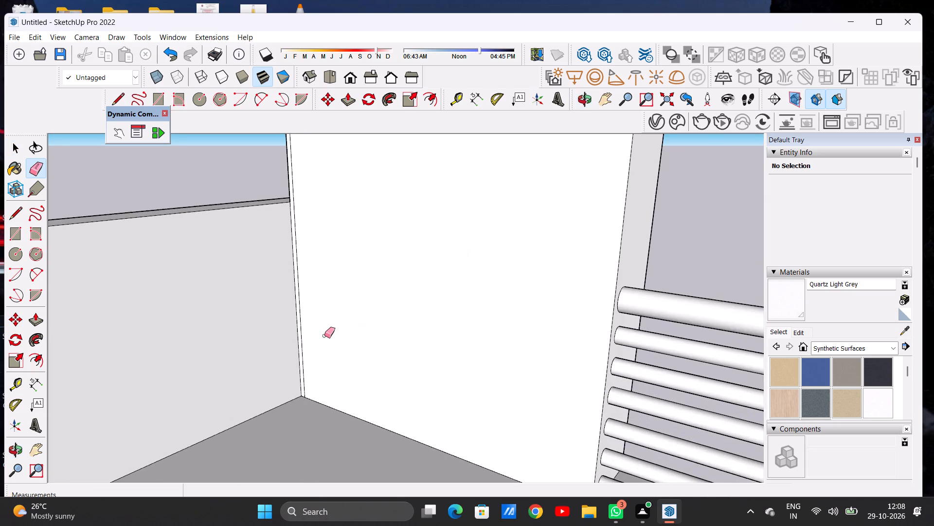
scroll(316, 333, "up", 5)
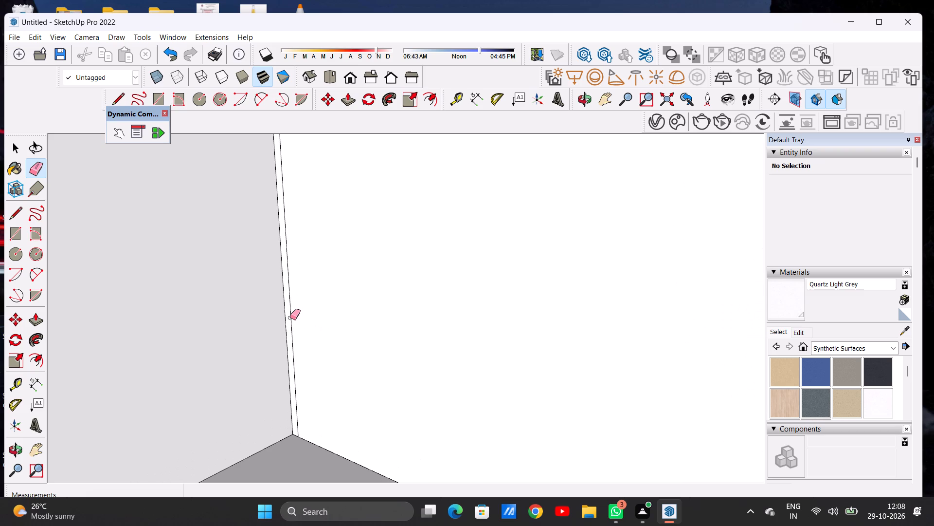
key("space")
scroll(383, 301, "down", 2)
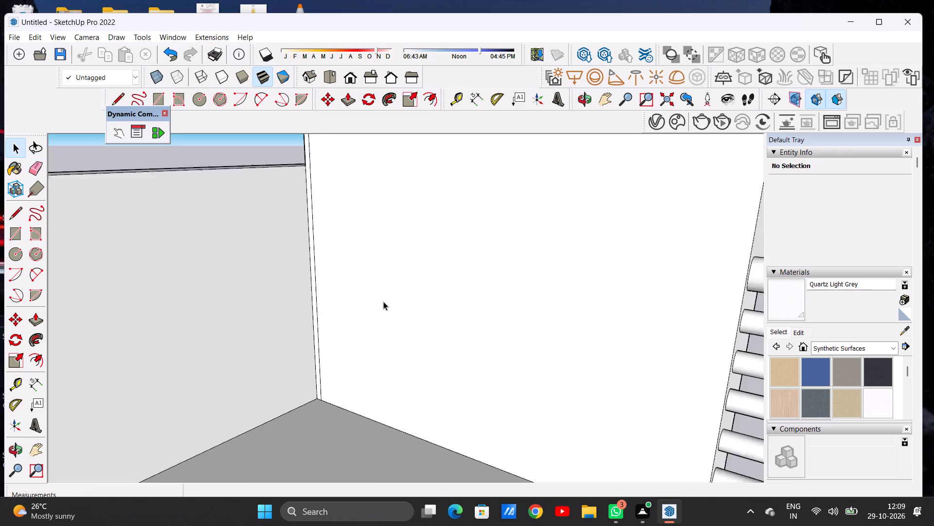
scroll(383, 301, "down", 7)
scroll(372, 311, "up", 2)
scroll(372, 311, "down", 1)
scroll(372, 311, "up", 1)
scroll(372, 311, "down", 12)
Push/Pull the raised wall's back face about 6' 2 3/4" over the terrace floor, forming a deep block.
middle_click_drag(413, 312, 343, 333)
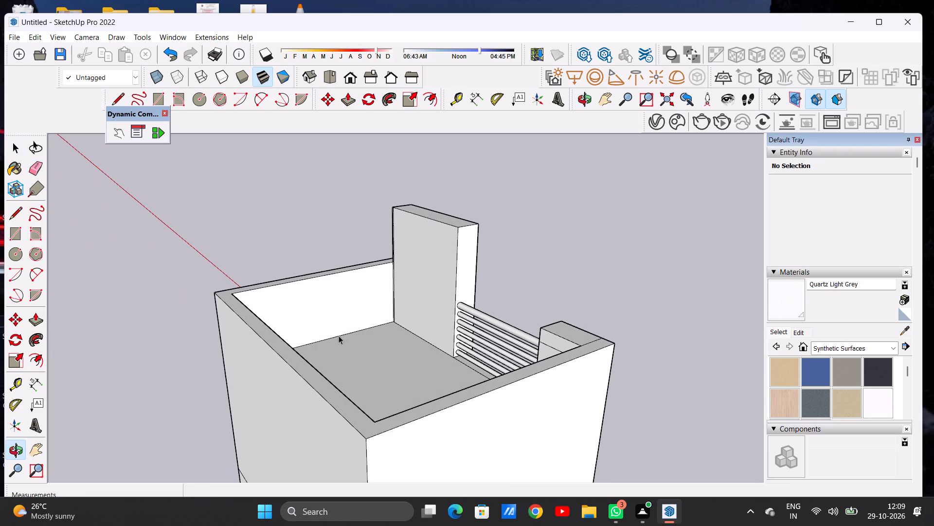
key("p")
scroll(448, 258, "up", 4)
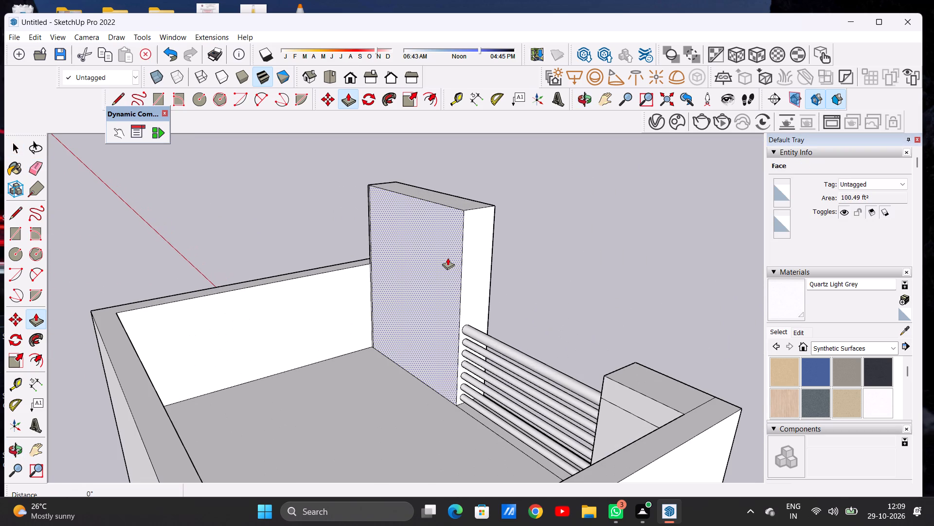
left_click(448, 258)
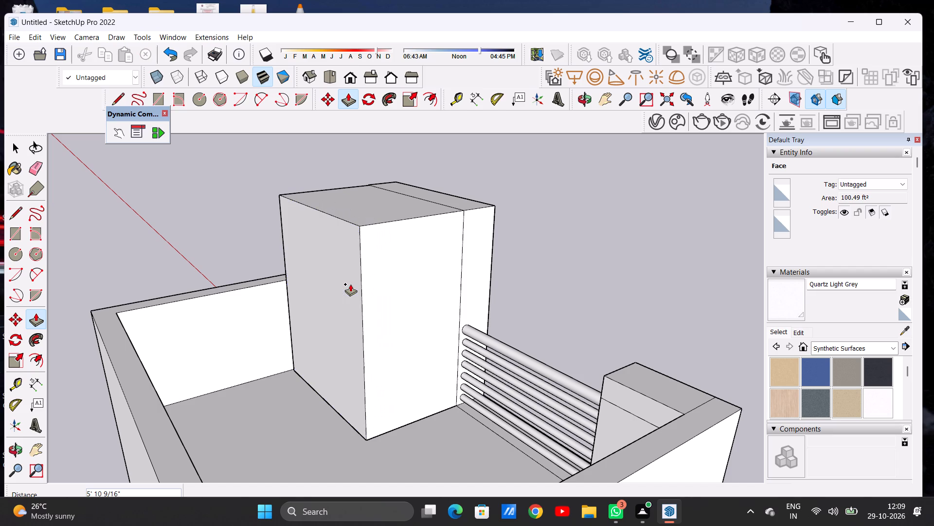
left_click(343, 282)
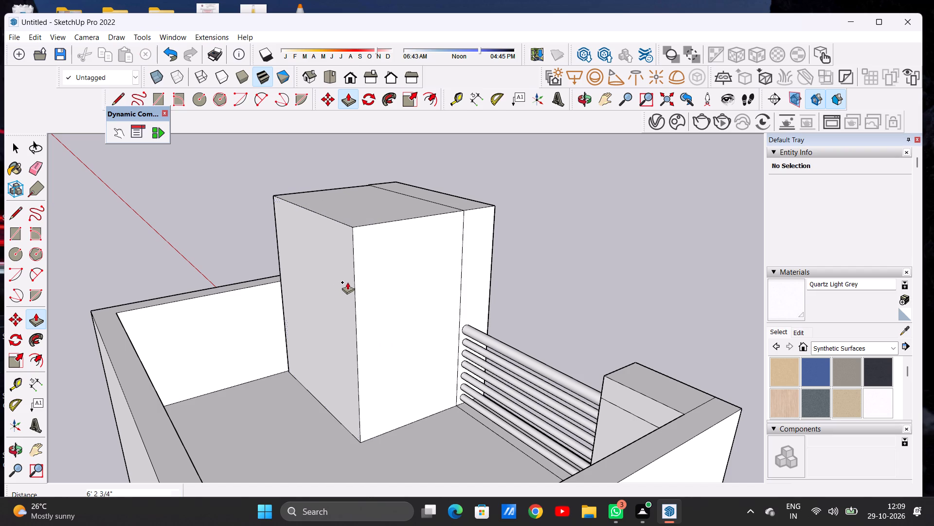
key("space")
Outline a top band on the block's railing-side face with a line about 8' 3 3/8" long, erasing the vertical edge segment within the band.
scroll(445, 303, "down", 12)
middle_click_drag(459, 313, 363, 297)
middle_click_drag(467, 293, 311, 285)
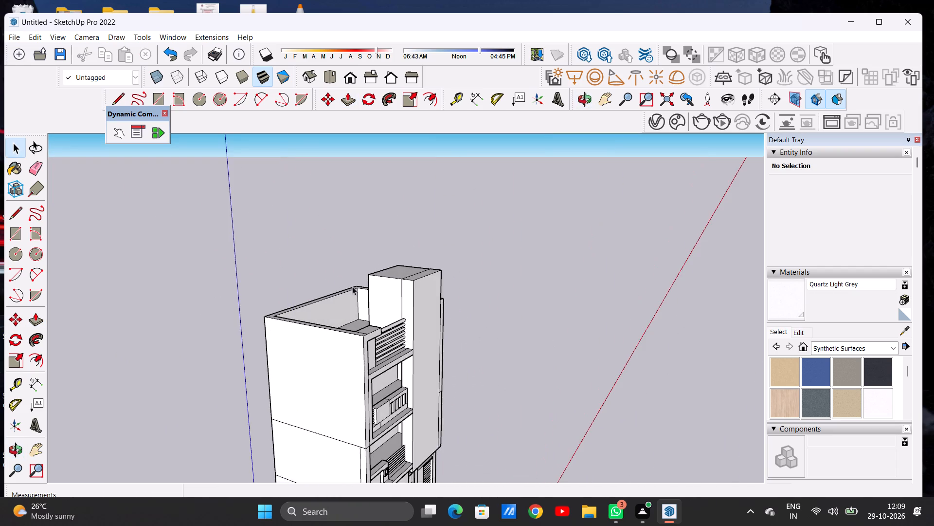
middle_click_drag(414, 288, 280, 286)
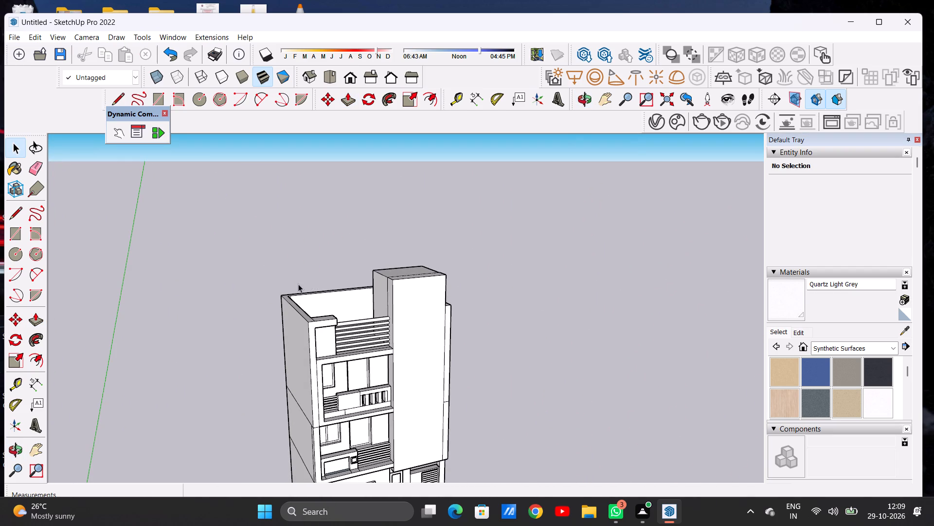
scroll(297, 284, "up", 5)
middle_click_drag(381, 296, 281, 260)
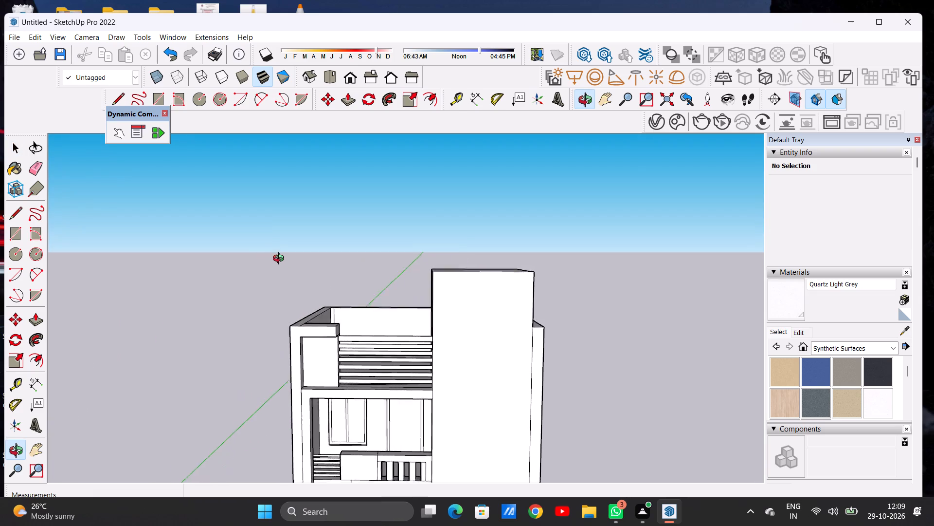
middle_click_drag(281, 260, 450, 281)
scroll(449, 284, "up", 7)
key("l")
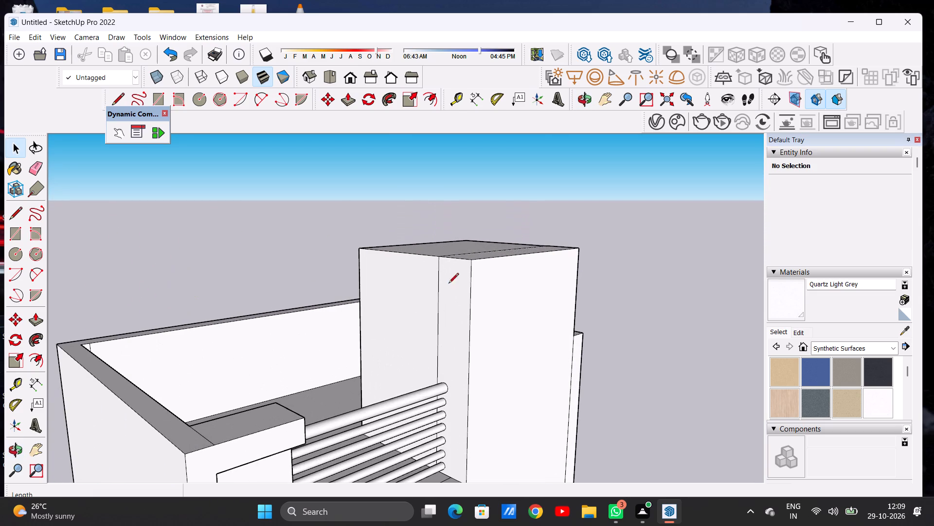
left_click(468, 283)
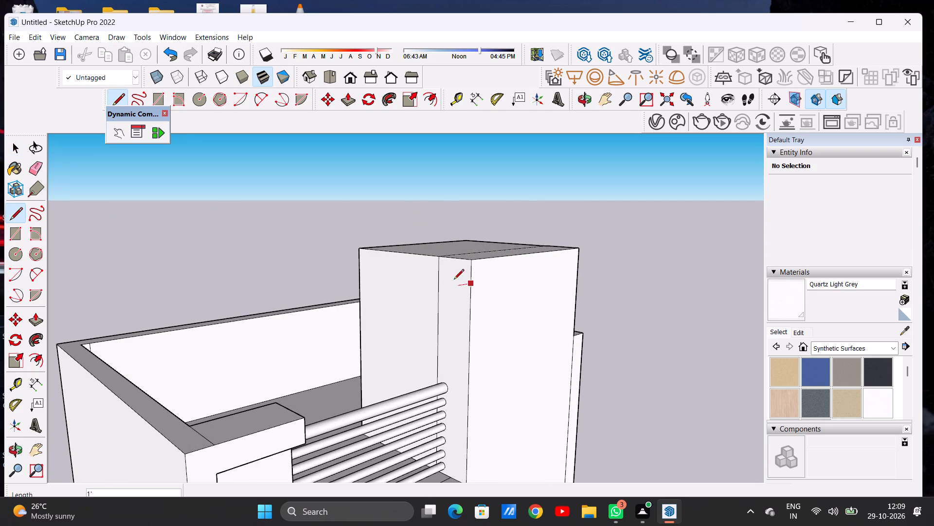
left_click(358, 265)
key("space")
key("e")
left_click_drag(441, 269, 433, 269)
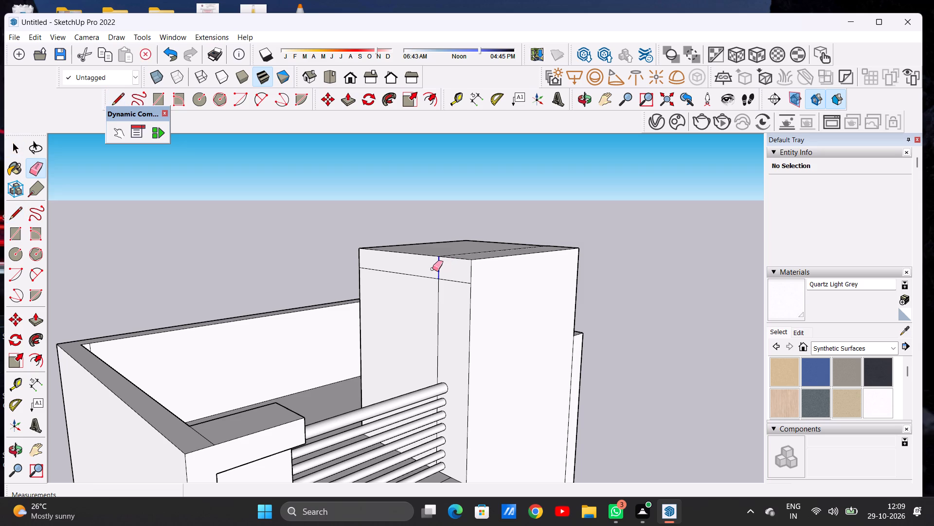
Push/Pull the top band of the block outward on the railing side, forming a short roof overhang above the terrace.
key("p")
middle_click_drag(441, 278, 313, 273)
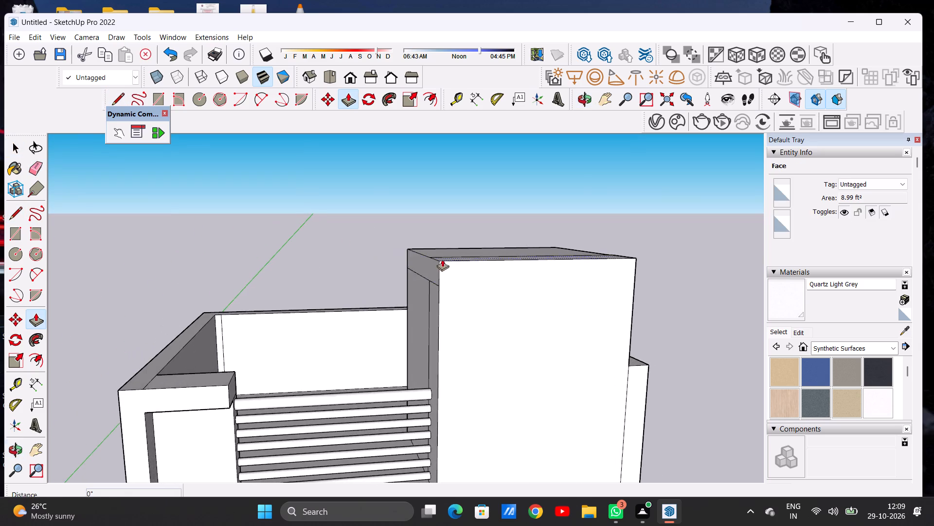
scroll(441, 260, "up", 4)
left_click(432, 270)
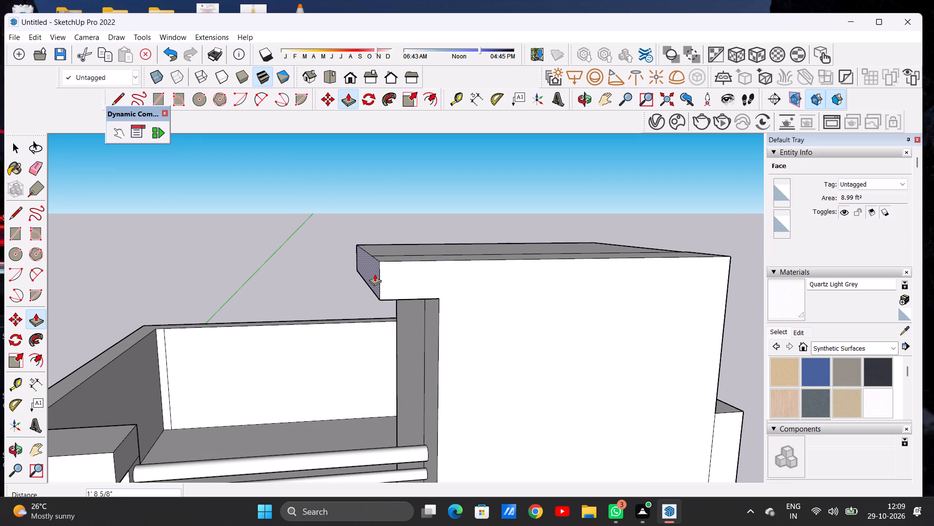
left_click(386, 269)
key("space")
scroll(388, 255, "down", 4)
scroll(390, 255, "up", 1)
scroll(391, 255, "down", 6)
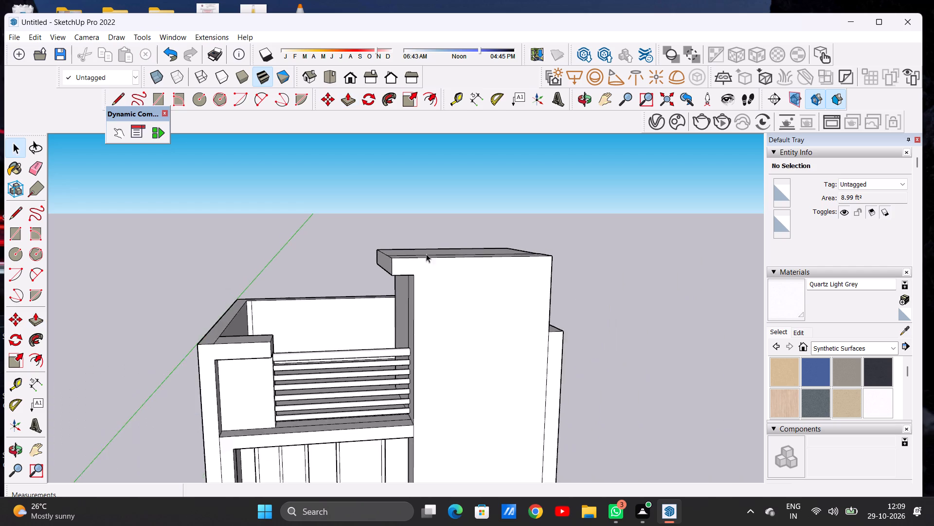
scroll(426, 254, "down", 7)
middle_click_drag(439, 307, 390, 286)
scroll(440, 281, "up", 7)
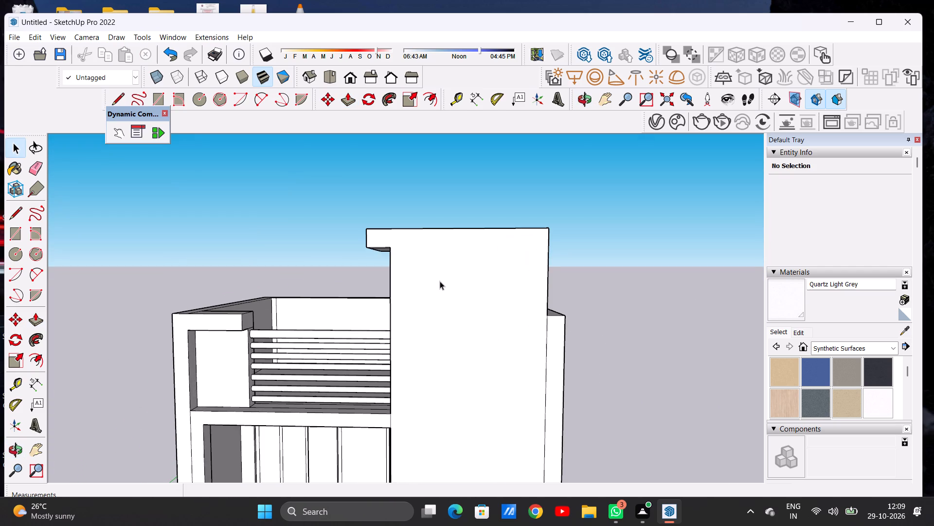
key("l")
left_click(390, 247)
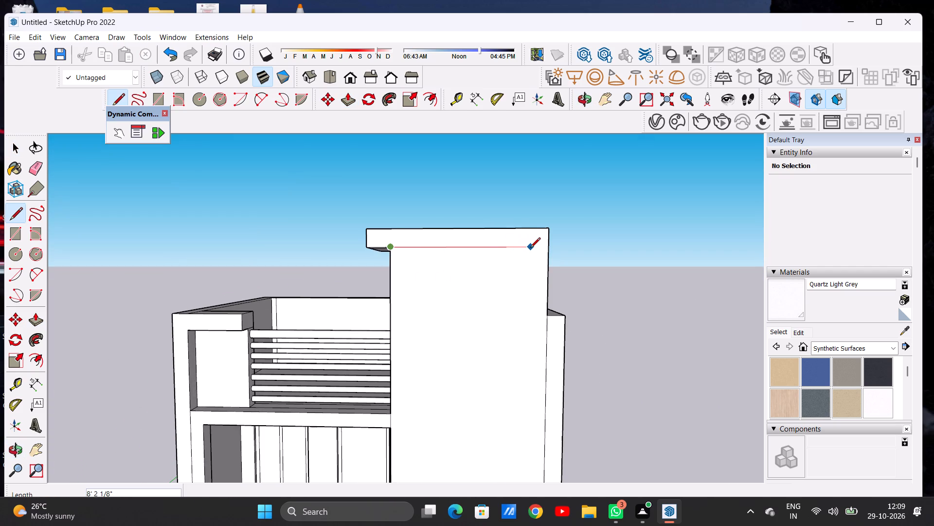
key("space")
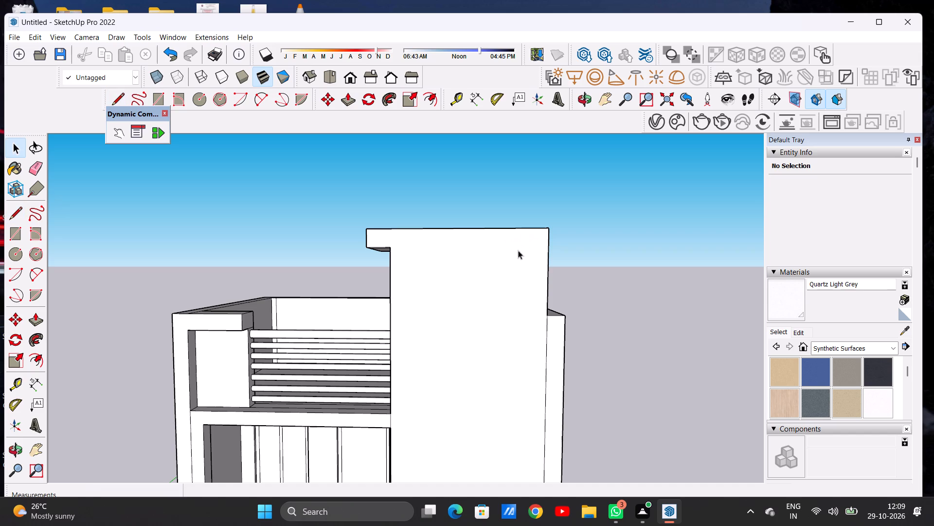
Erase the line crossing the underside of the roof overhang.
scroll(524, 257, "down", 6)
scroll(524, 257, "up", 1)
scroll(524, 257, "down", 1)
middle_click_drag(430, 265, 504, 271)
scroll(446, 250, "up", 10)
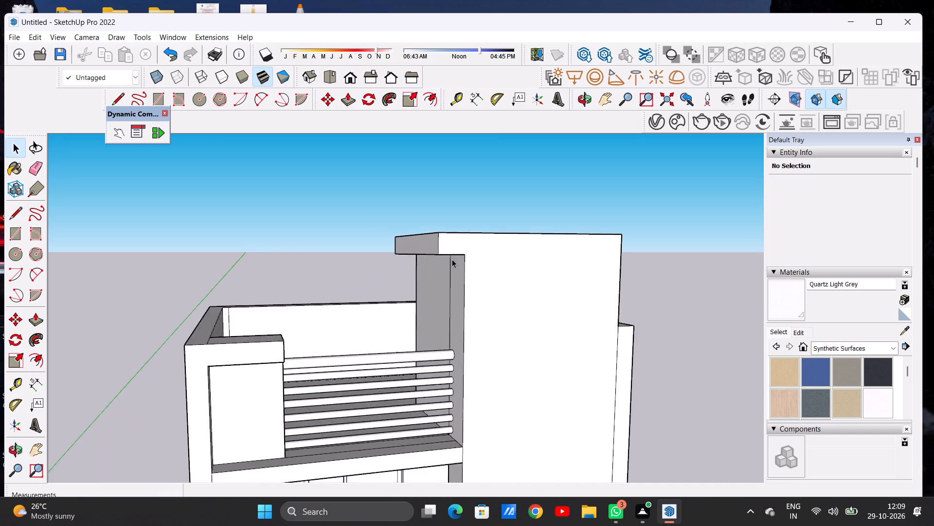
scroll(452, 259, "up", 5)
middle_click_drag(449, 277, 413, 254)
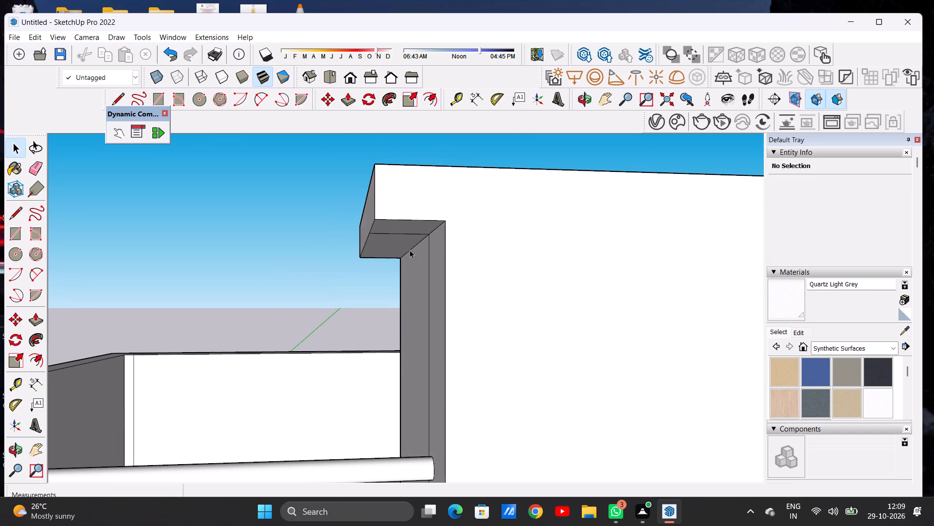
key("e")
left_click_drag(411, 234, 407, 240)
Push/Pull the underside of the roof overhang slightly downward to thicken it.
key("p")
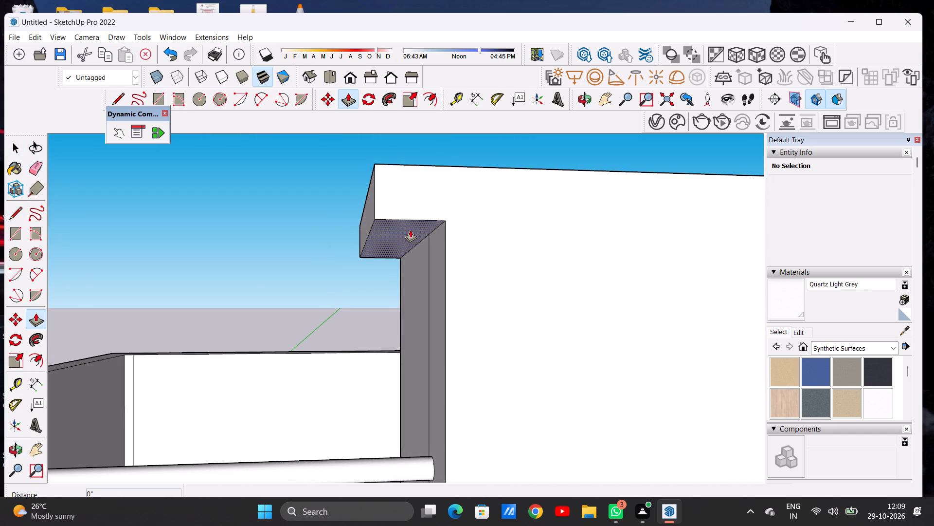
left_click(413, 225)
left_click(417, 244)
key("space")
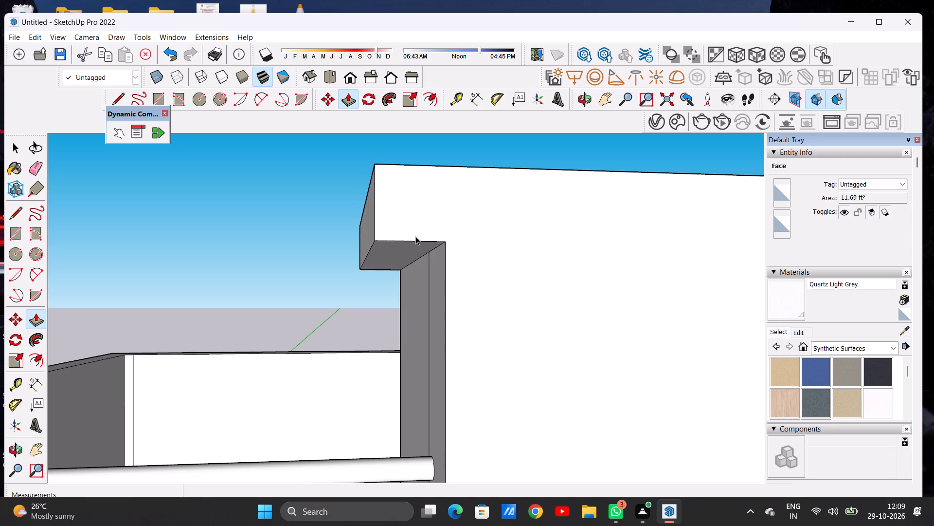
scroll(414, 235, "down", 18)
middle_click_drag(460, 248, 429, 300)
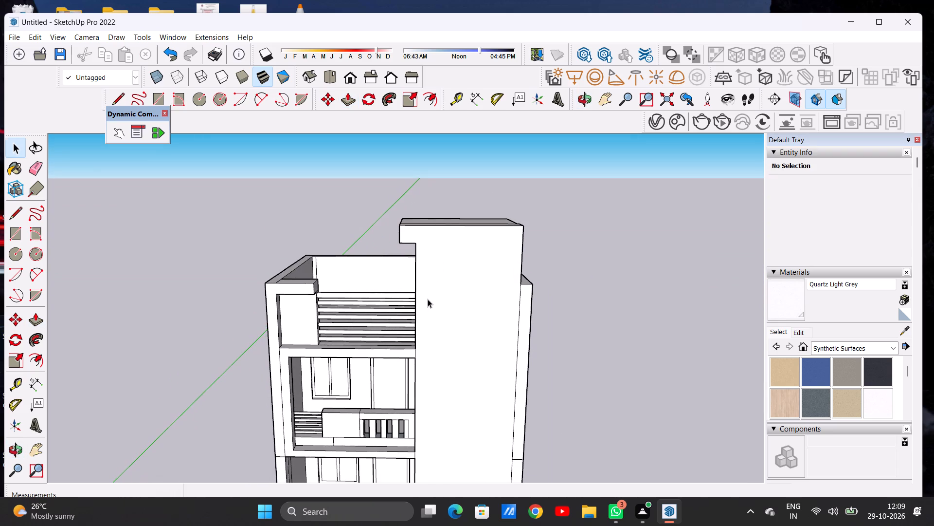
Outline a panel about 7' 6" wide on the raised block's front face, from the overhang's underside down to the terrace slab's lower edge.
key("l")
scroll(422, 245, "up", 2)
scroll(424, 243, "down", 1)
scroll(424, 243, "up", 4)
left_click(412, 243)
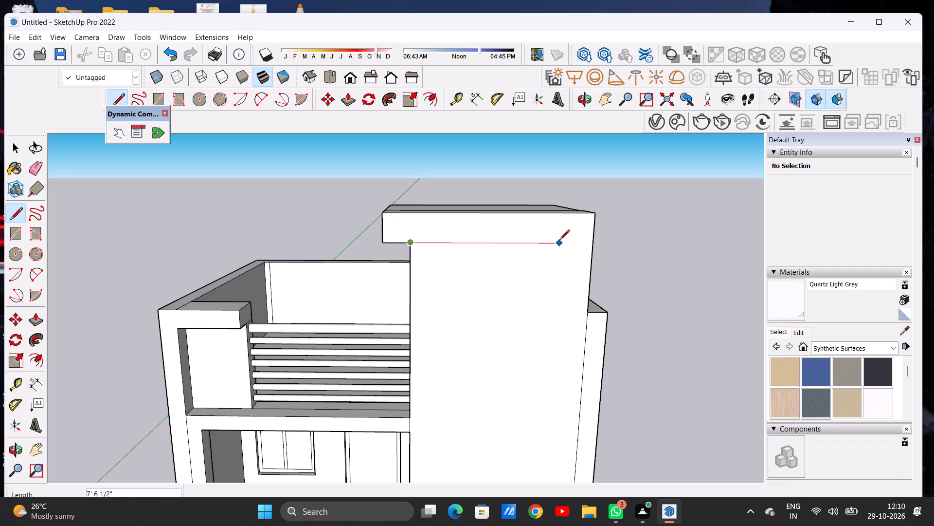
left_click(561, 241)
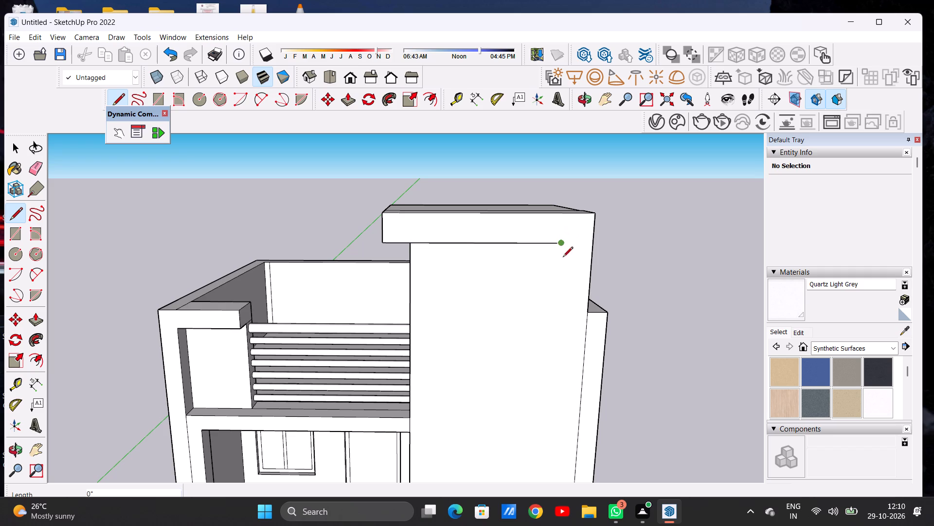
scroll(562, 252, "down", 12)
scroll(567, 296, "up", 6)
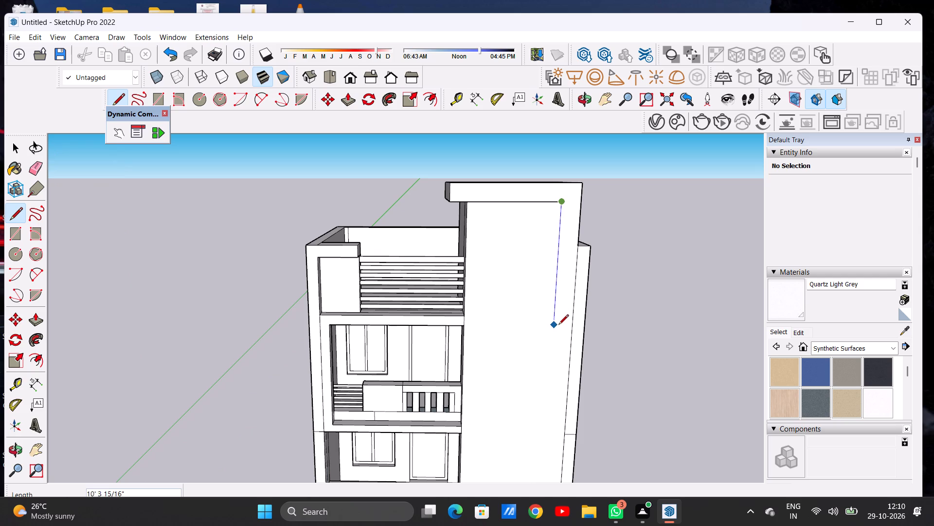
left_click(558, 319)
key("space")
type("L")
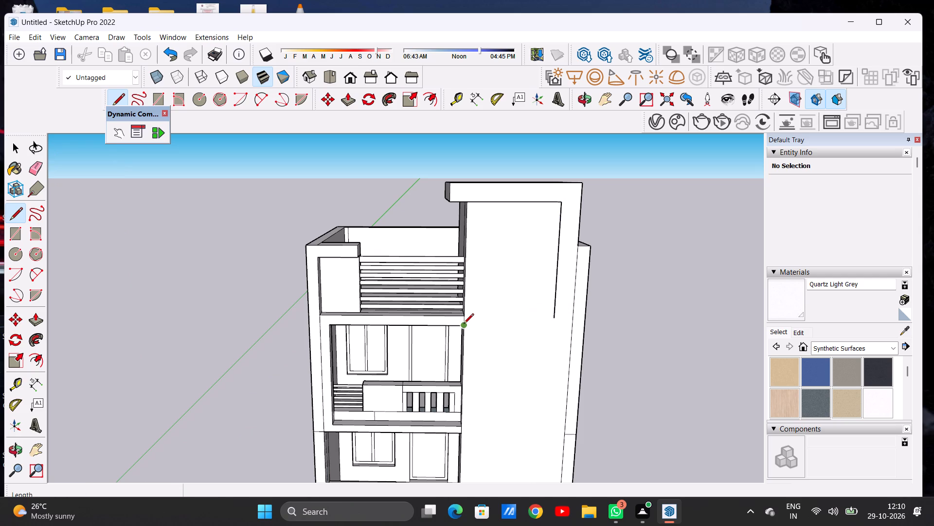
left_click(464, 324)
left_click(556, 327)
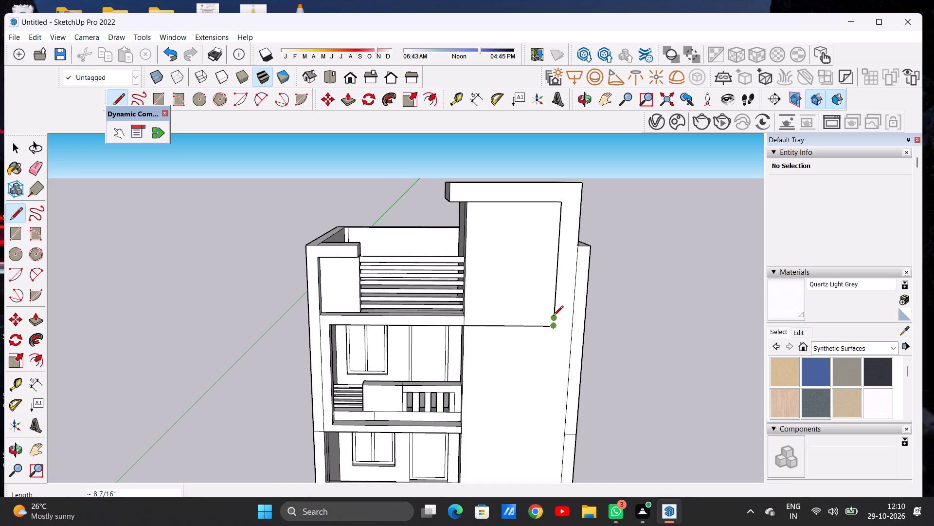
left_click(553, 316)
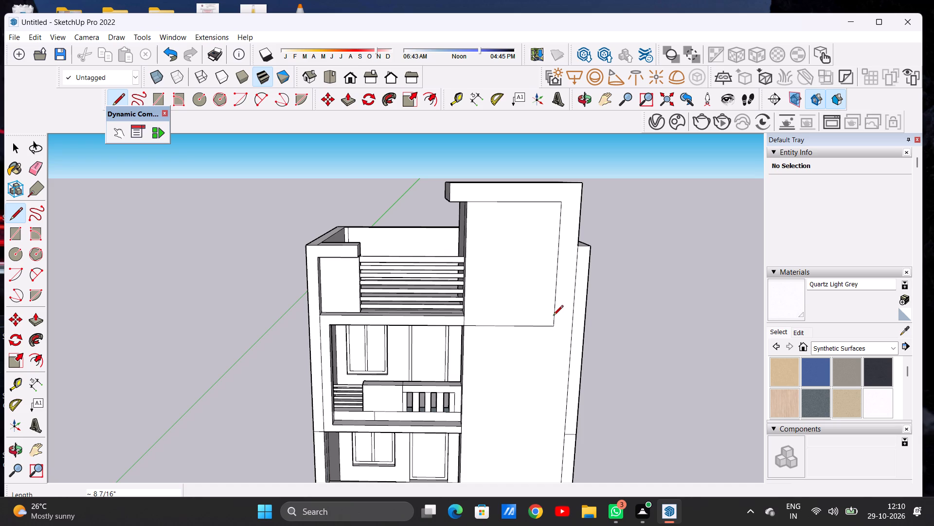
key("space")
Round the panel outline's upper outer corner with a tangent arc spanning about 1' 8 1/2".
scroll(542, 296, "down", 20)
scroll(542, 296, "down", 1)
middle_click_drag(512, 299, 490, 285)
scroll(521, 301, "up", 7)
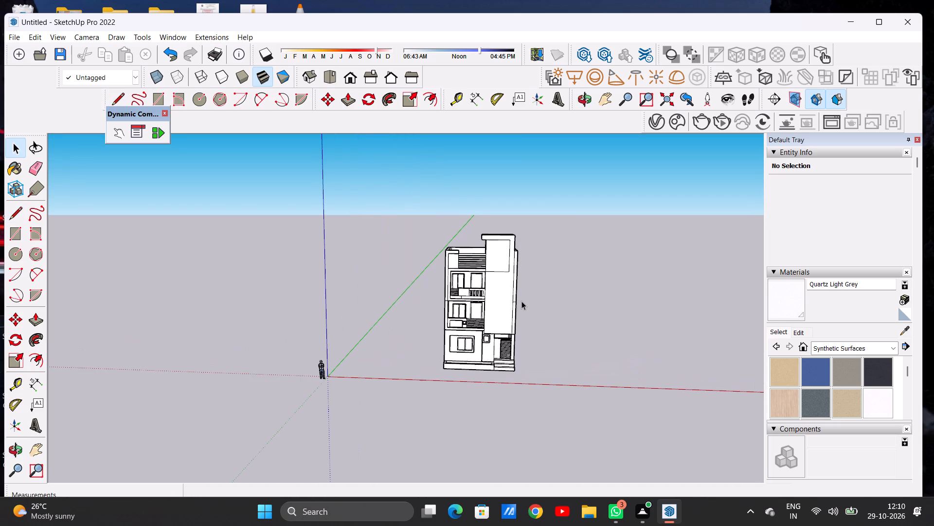
scroll(504, 291, "up", 6)
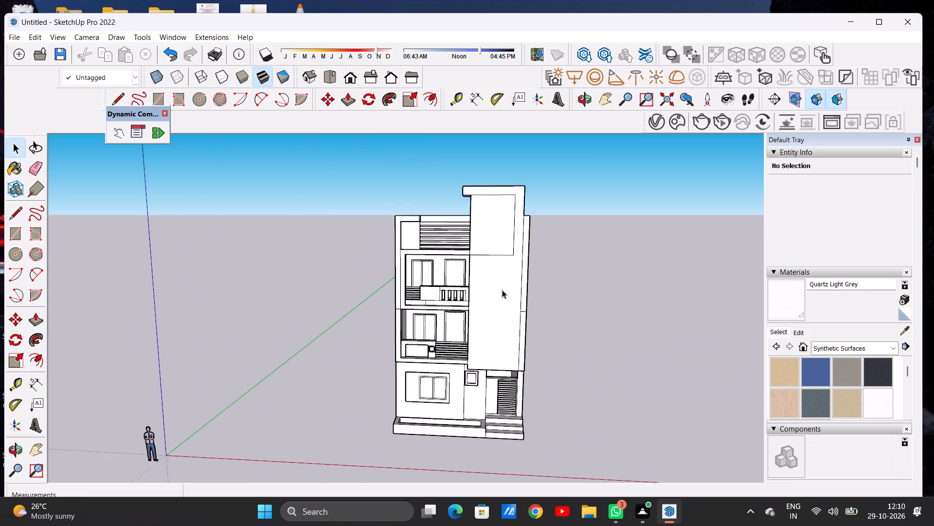
scroll(492, 292, "up", 5)
scroll(492, 302, "down", 10)
scroll(500, 234, "up", 3)
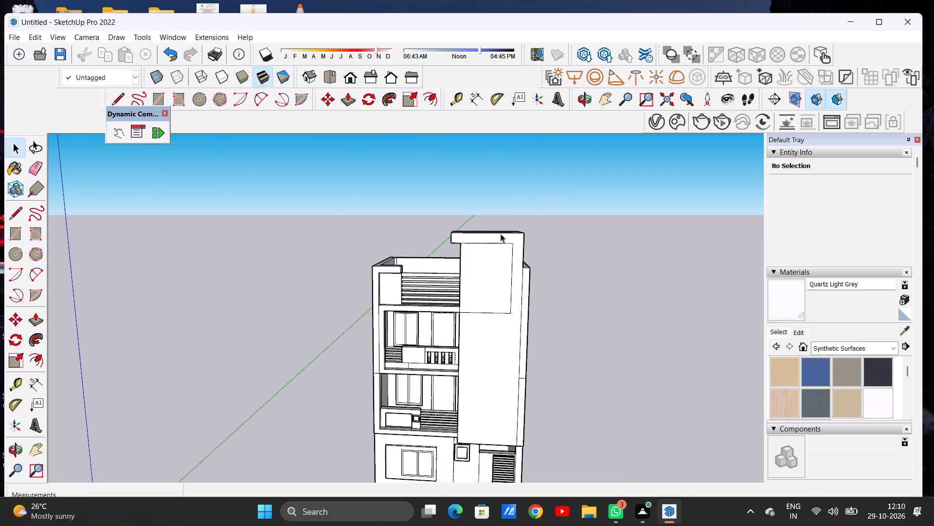
scroll(501, 234, "up", 4)
scroll(505, 249, "down", 1)
scroll(505, 249, "up", 10)
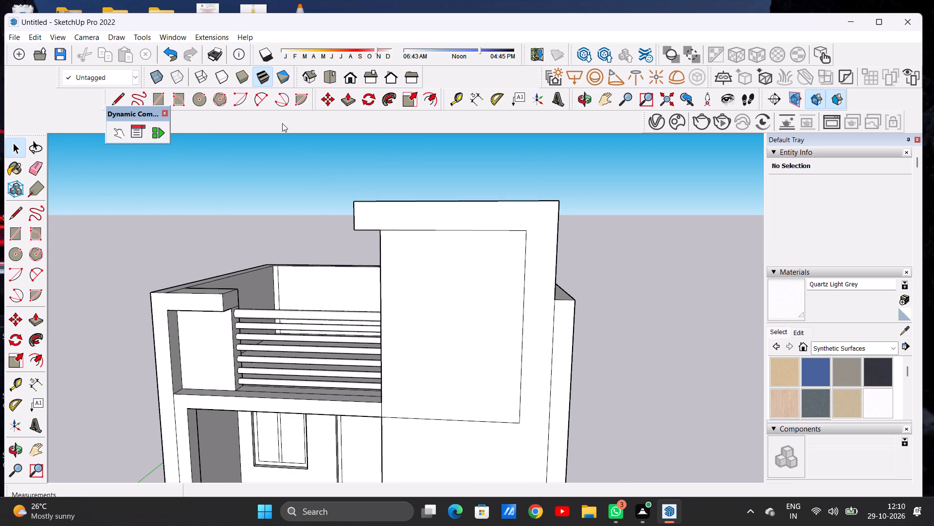
left_click(241, 101)
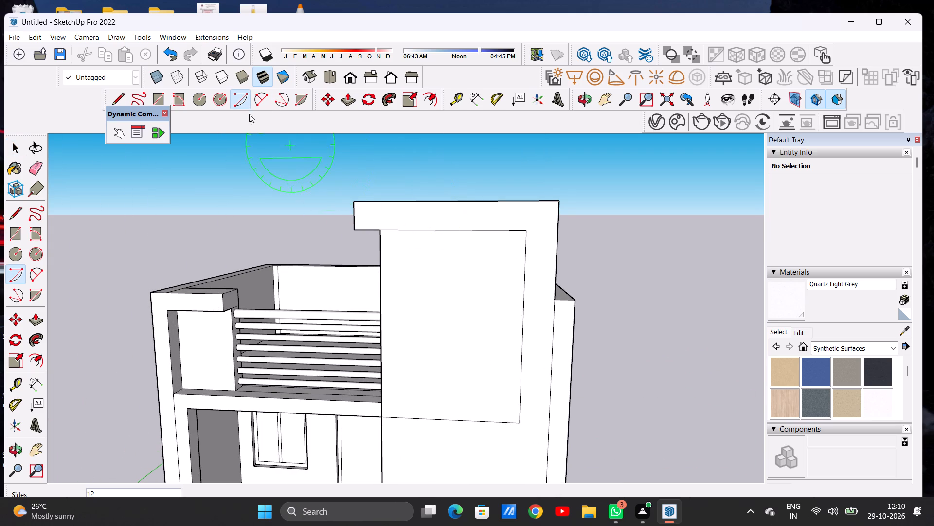
left_click(259, 98)
scroll(515, 254, "up", 3)
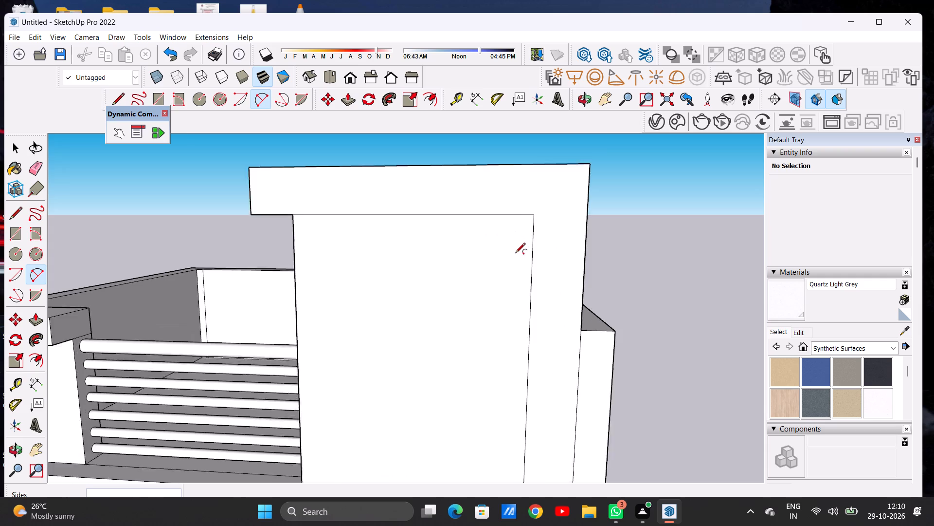
scroll(515, 254, "up", 3)
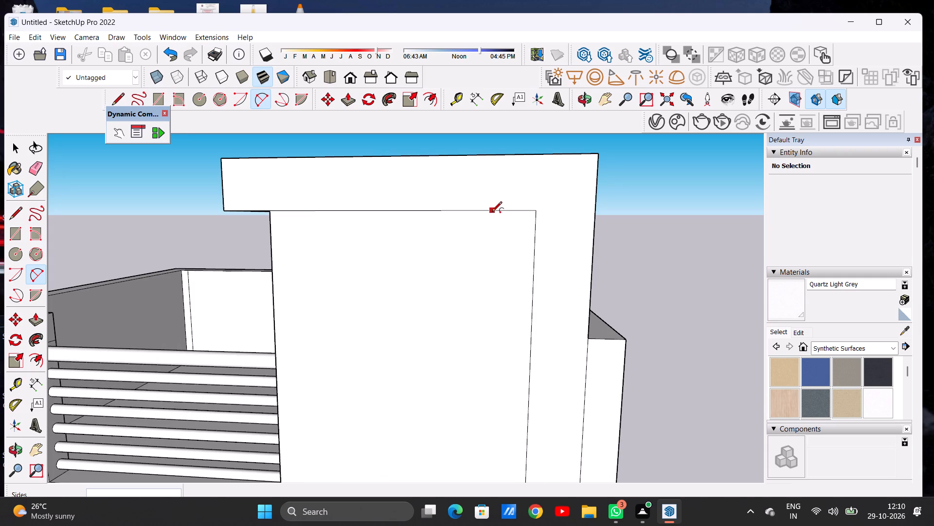
left_click(492, 212)
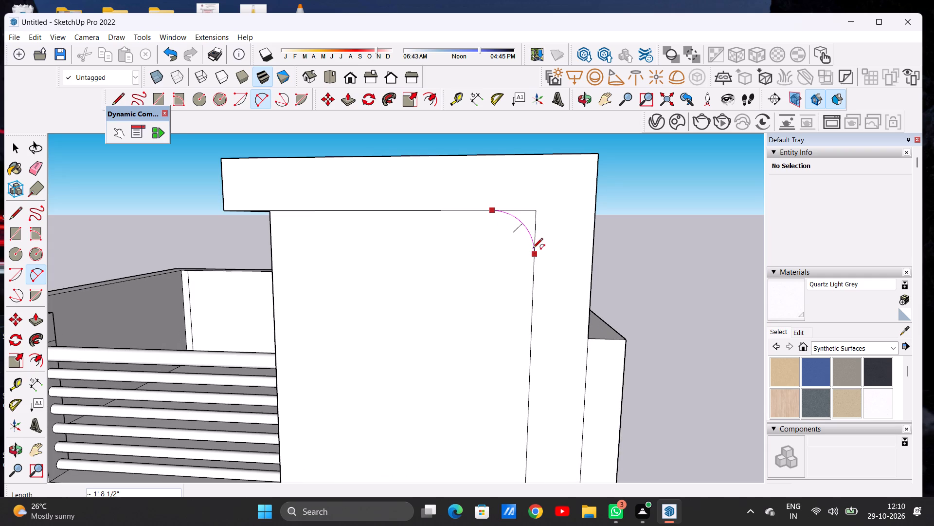
double_click(533, 254)
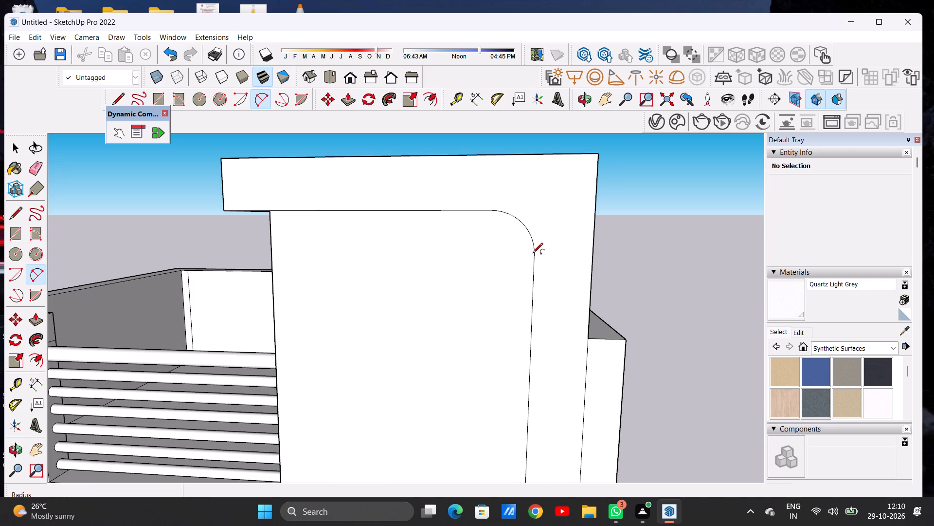
key("space")
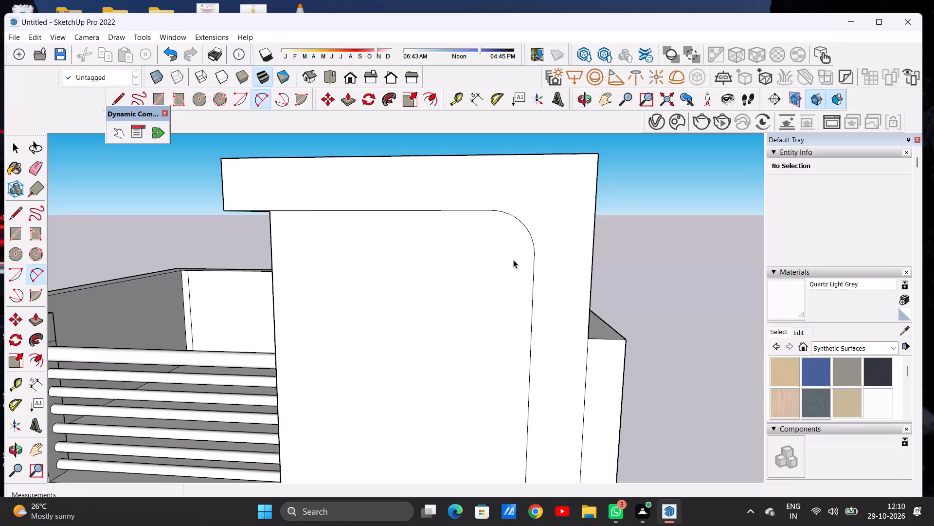
Round the panel outline's lower outer corner with an arc spanning about 1' 6" and erase the leftover square corner lines.
scroll(522, 242, "down", 11)
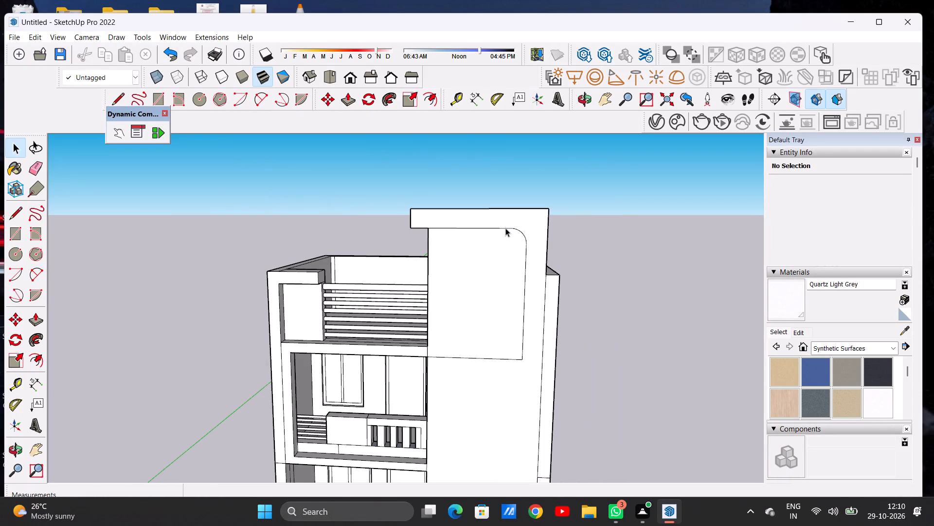
scroll(503, 223, "down", 2)
scroll(517, 304, "up", 5)
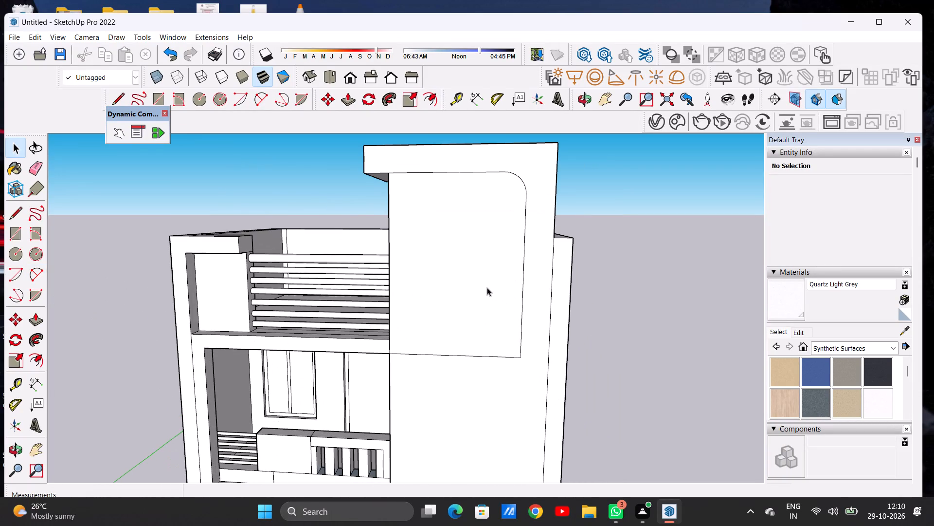
scroll(483, 268, "down", 3)
scroll(499, 324, "up", 9)
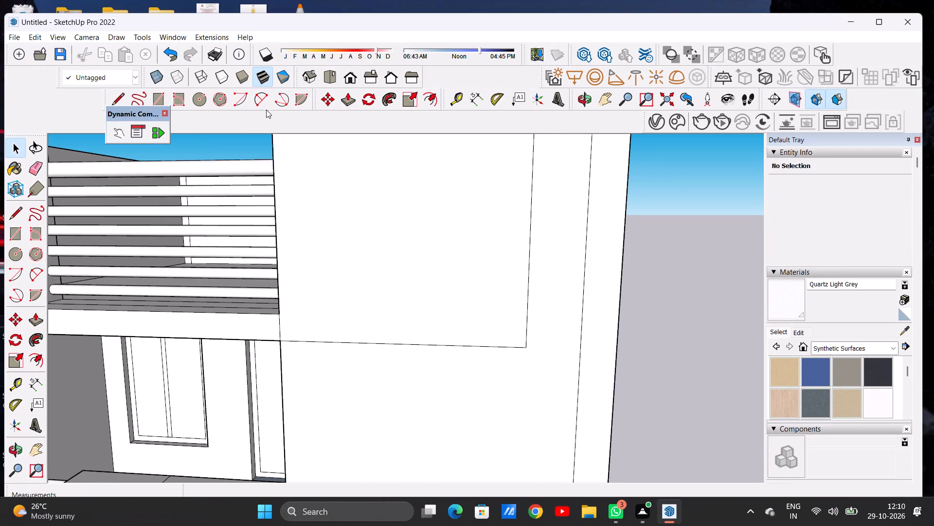
left_click(262, 102)
left_click(490, 345)
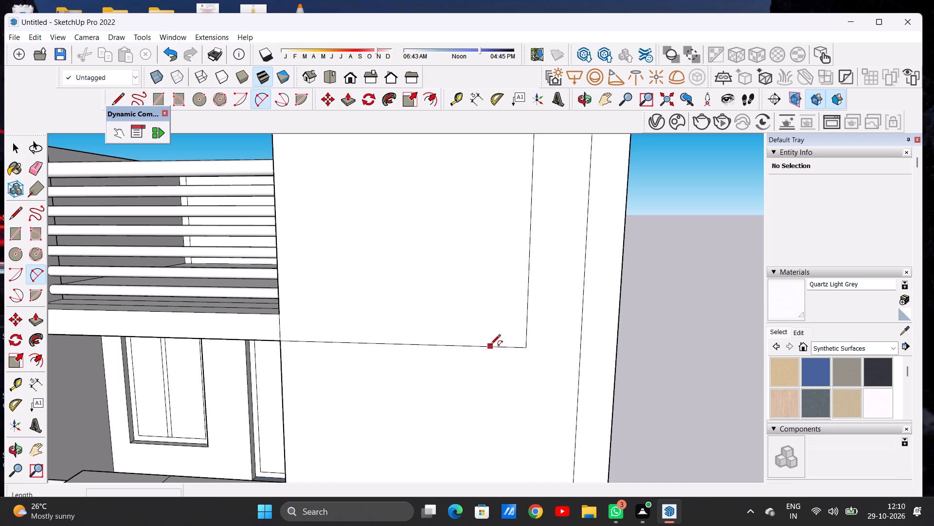
double_click(529, 313)
left_click(529, 313)
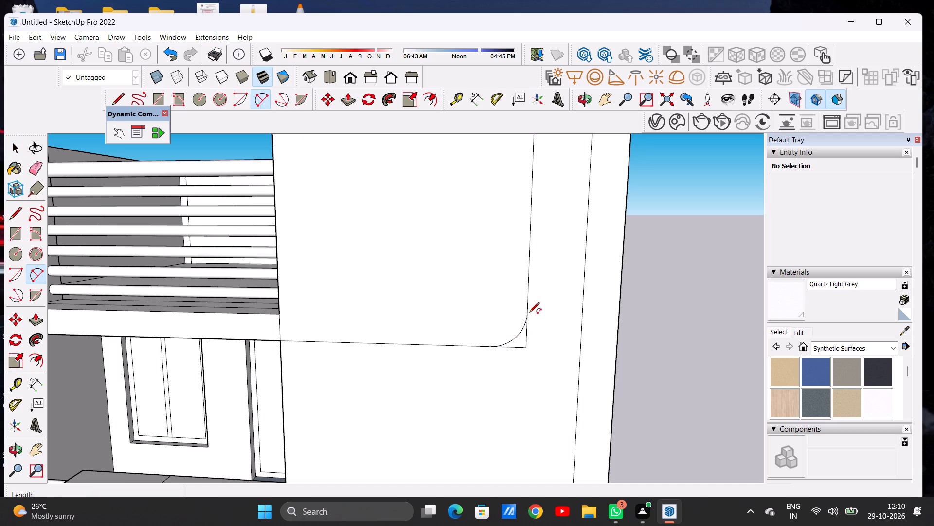
key("space")
type("E")
left_click_drag(527, 328, 520, 350)
scroll(526, 326, "up", 11)
left_click(527, 318)
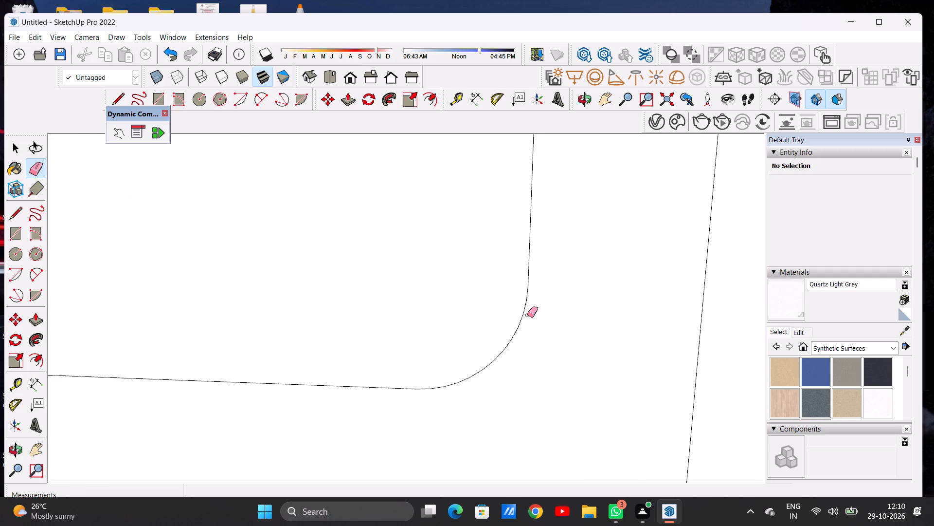
key("space")
Draw an upright rectangle about 8' 1" high by 4' 7" wide inside the rounded panel on the raised block.
scroll(500, 322, "down", 3)
scroll(497, 326, "up", 2)
scroll(497, 326, "down", 10)
scroll(503, 347, "up", 1)
scroll(499, 348, "down", 14)
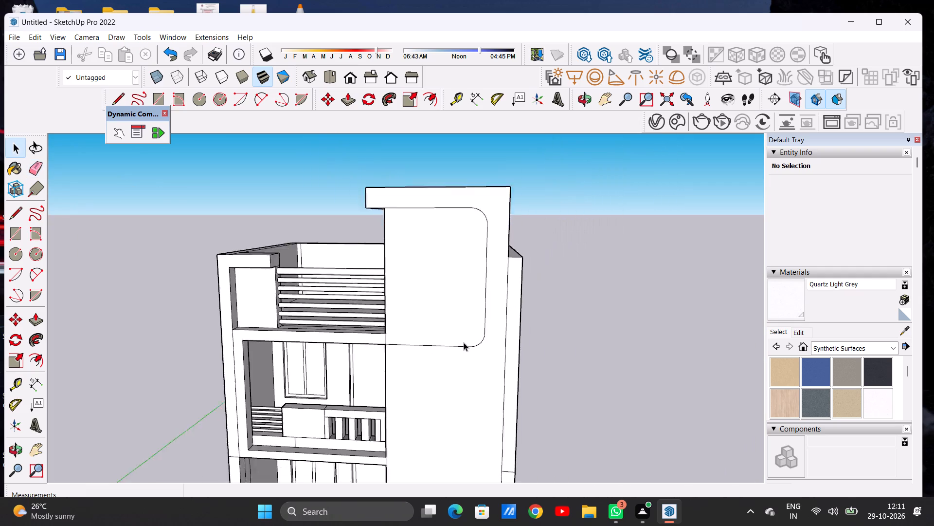
scroll(464, 342, "down", 3)
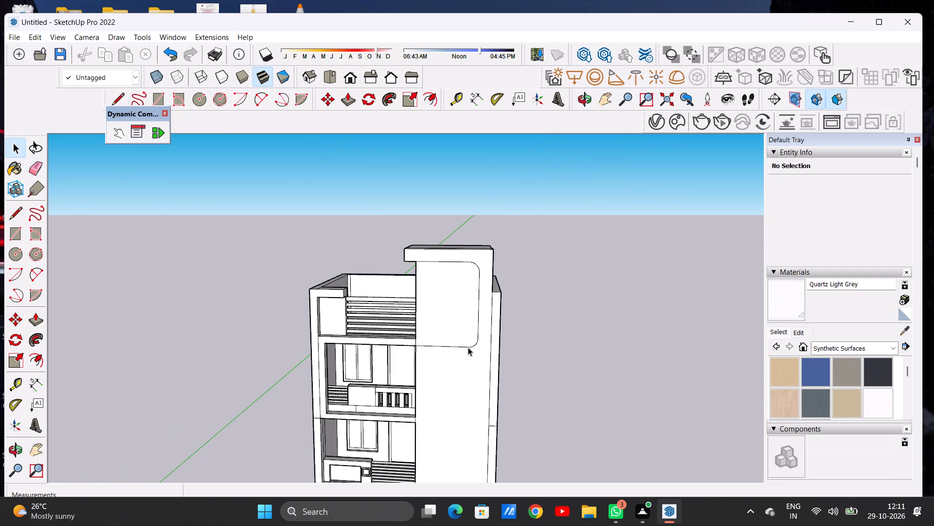
scroll(455, 310, "up", 2)
scroll(455, 310, "down", 1)
scroll(455, 310, "up", 1)
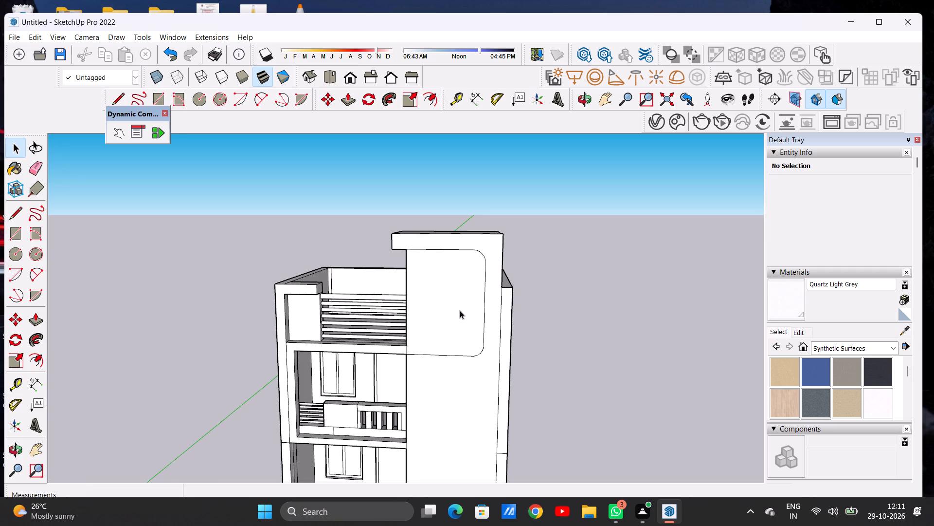
scroll(504, 311, "down", 5)
scroll(451, 306, "up", 2)
scroll(451, 306, "down", 1)
scroll(451, 306, "up", 4)
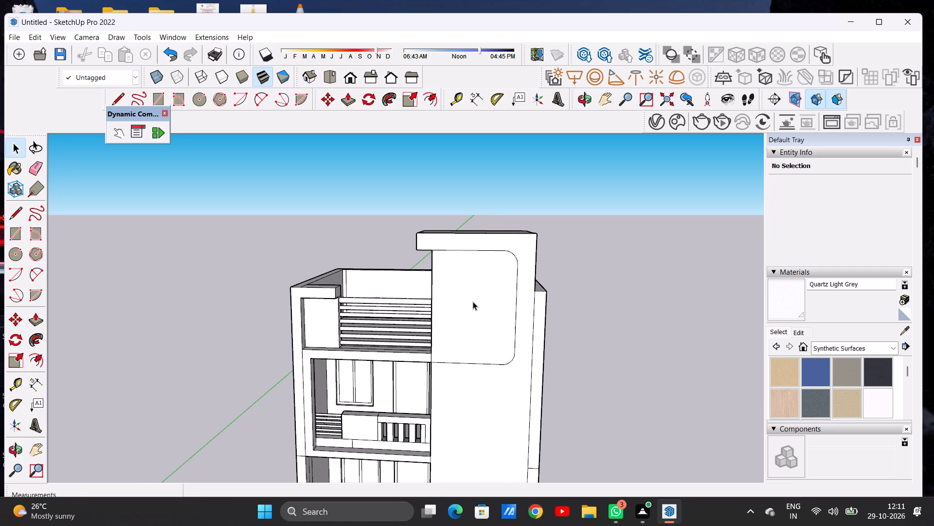
key("r")
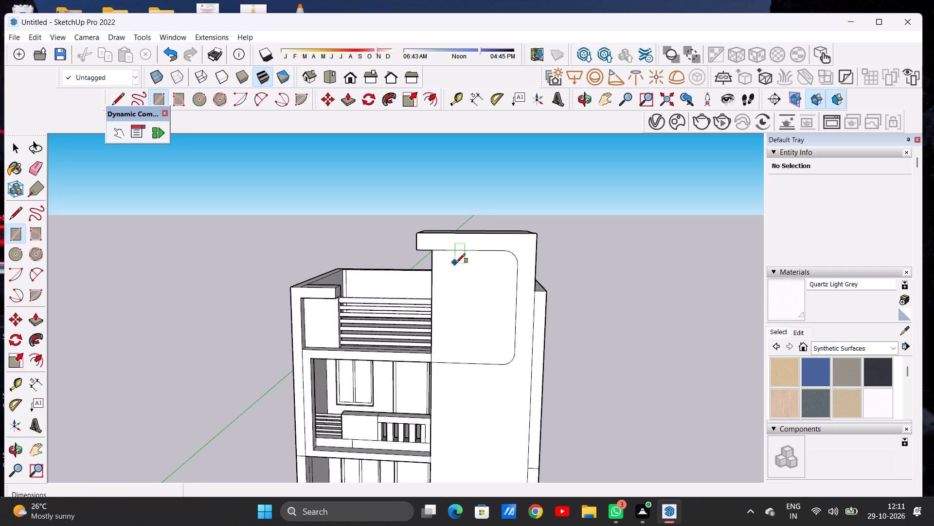
left_click(457, 260)
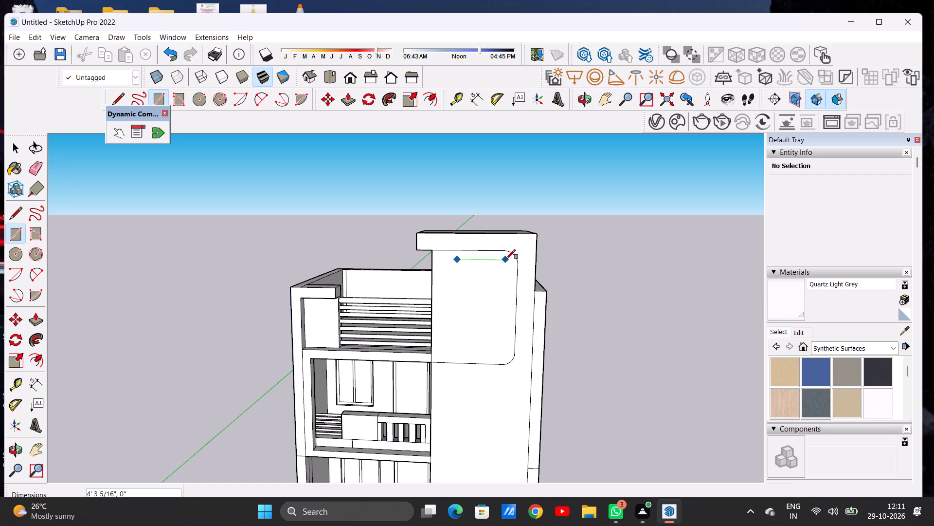
left_click(507, 259)
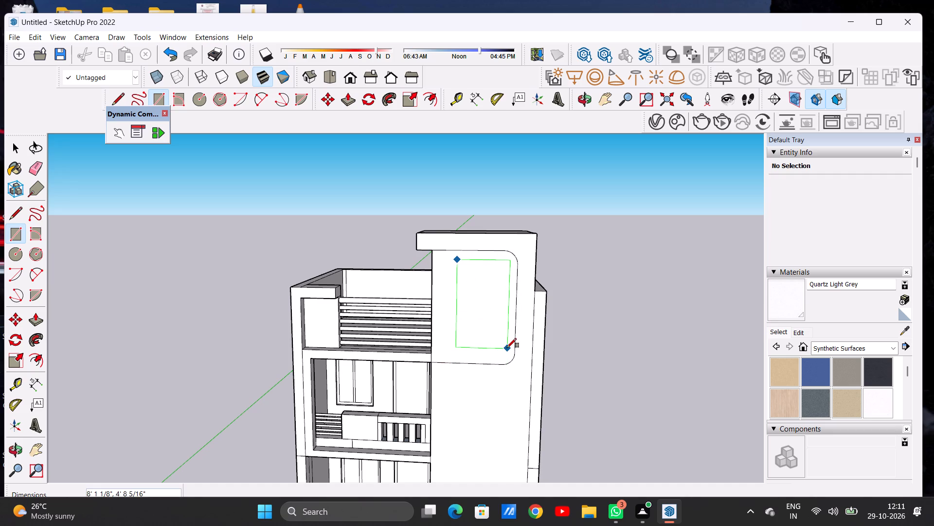
left_click(506, 349)
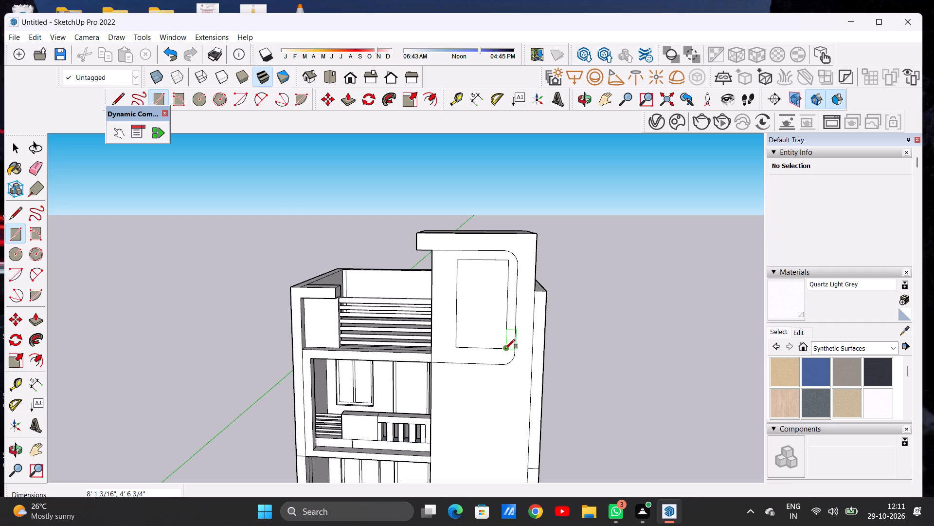
key("space")
Offset the rectangle inside the rounded panel inward by about 5 3/16" to outline a frame.
scroll(454, 348, "down", 5)
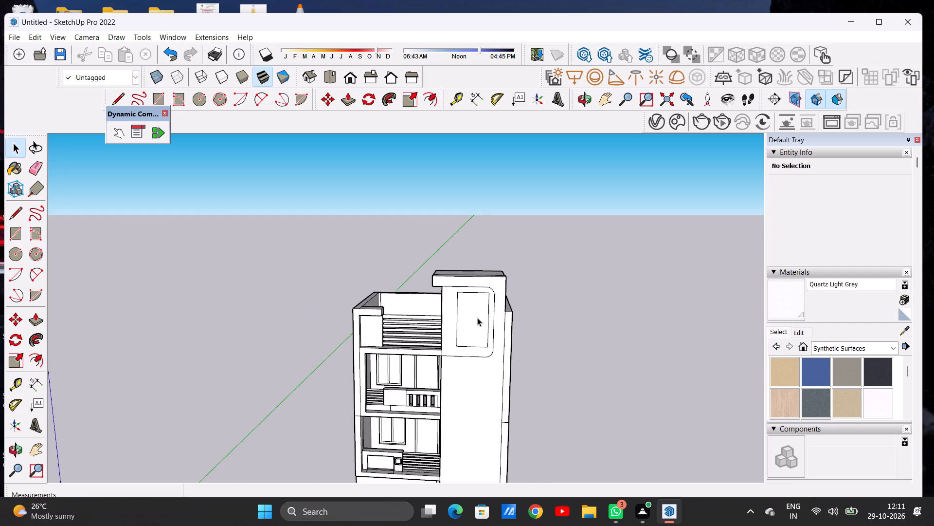
scroll(477, 318, "up", 7)
type("OF")
left_click(460, 268)
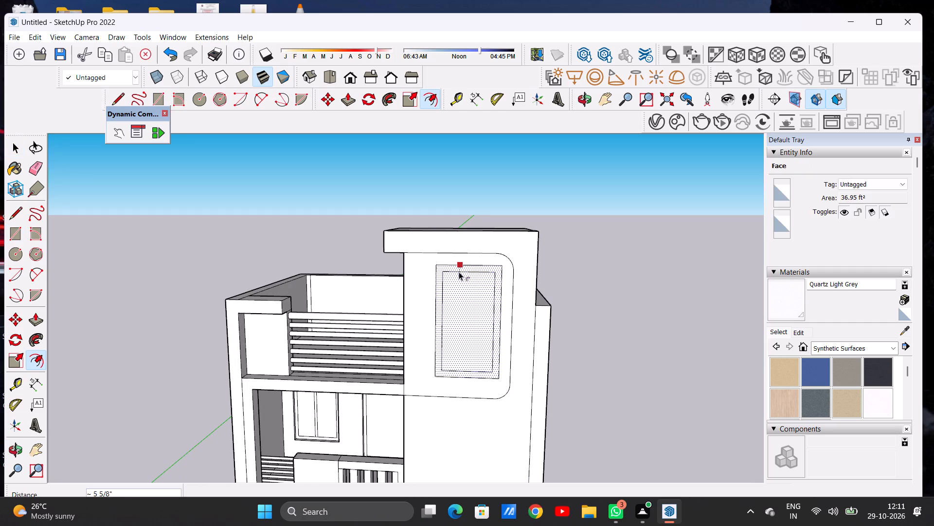
left_click(458, 271)
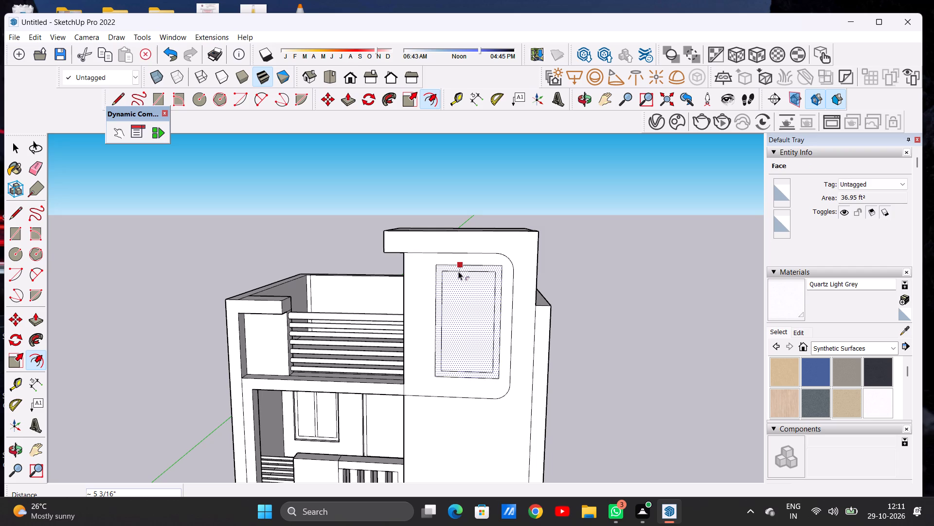
Push/Pull the border face of the framed rectangle on the raised block's rounded panel outward by about 2".
key("space")
scroll(493, 284, "down", 7)
middle_click_drag(505, 290, 389, 290)
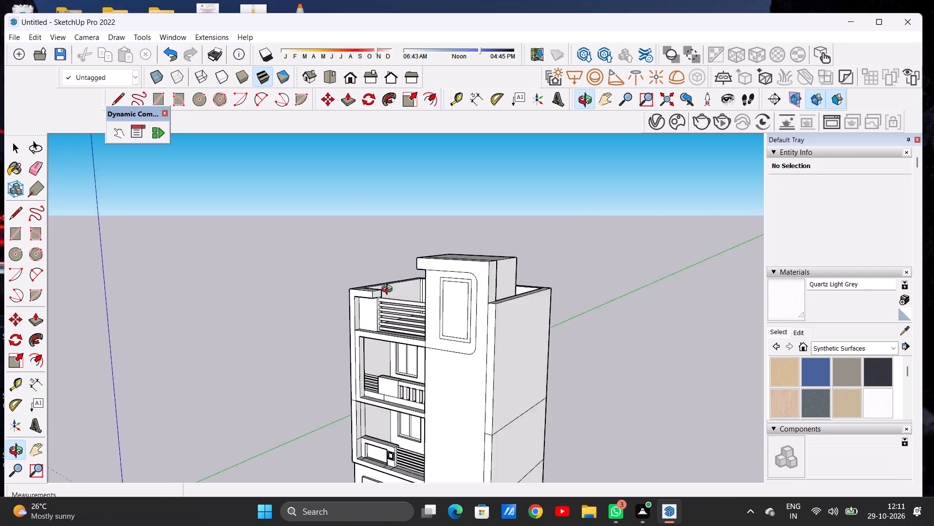
middle_click_drag(389, 290, 337, 325)
scroll(440, 297, "up", 7)
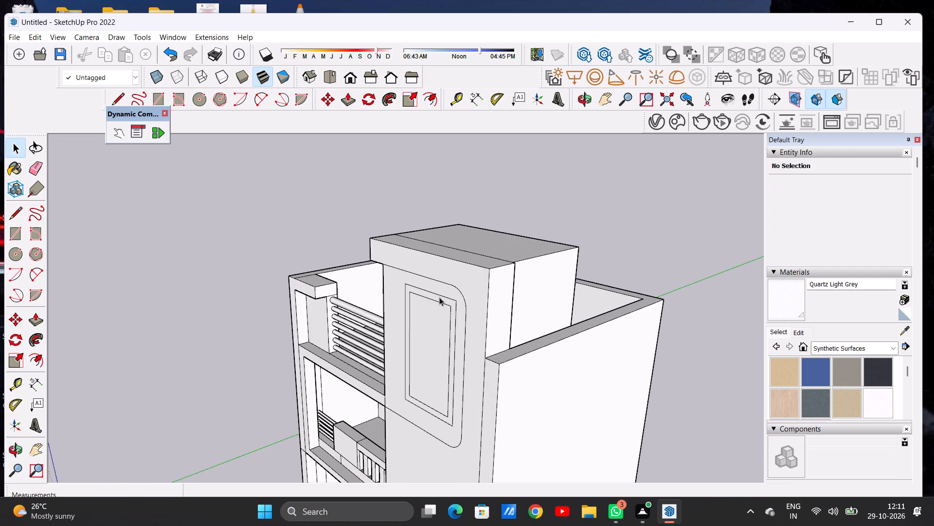
key("p")
middle_click_drag(455, 302, 402, 303)
scroll(395, 310, "up", 12)
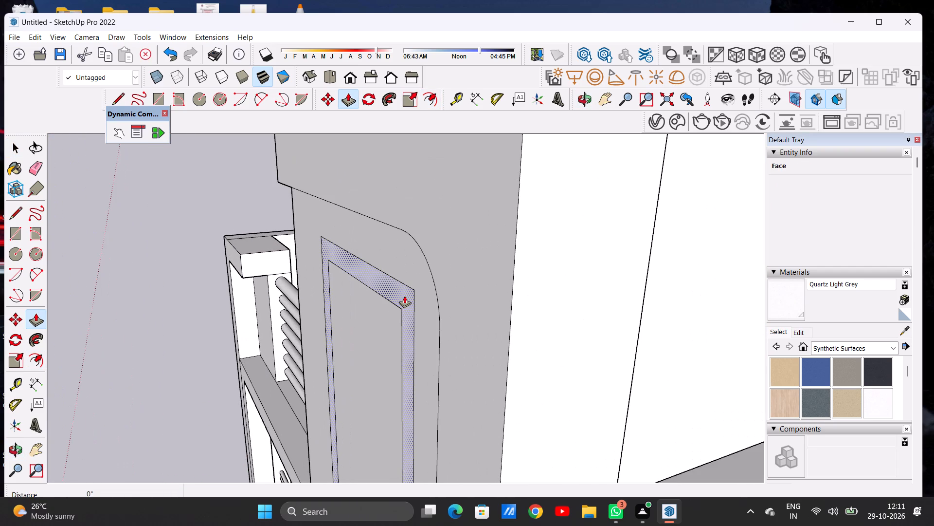
left_click(405, 296)
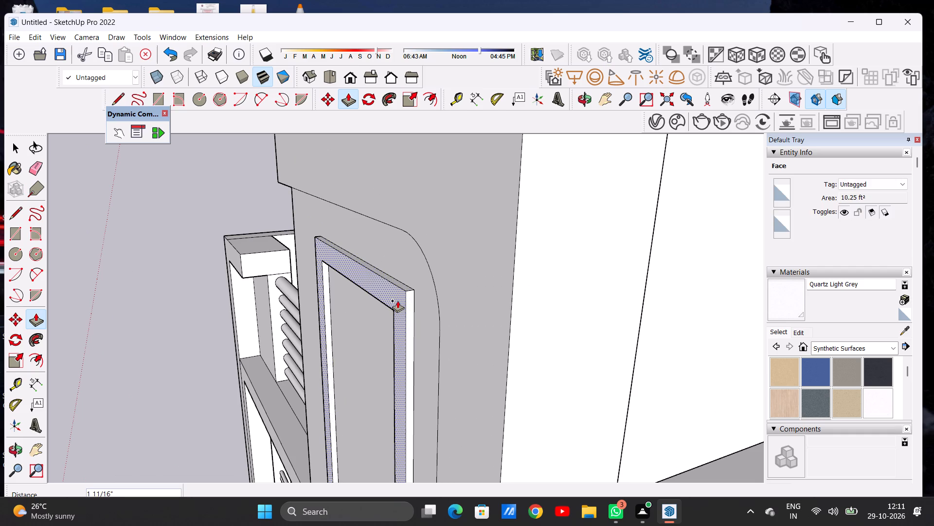
left_click(396, 302)
key("space")
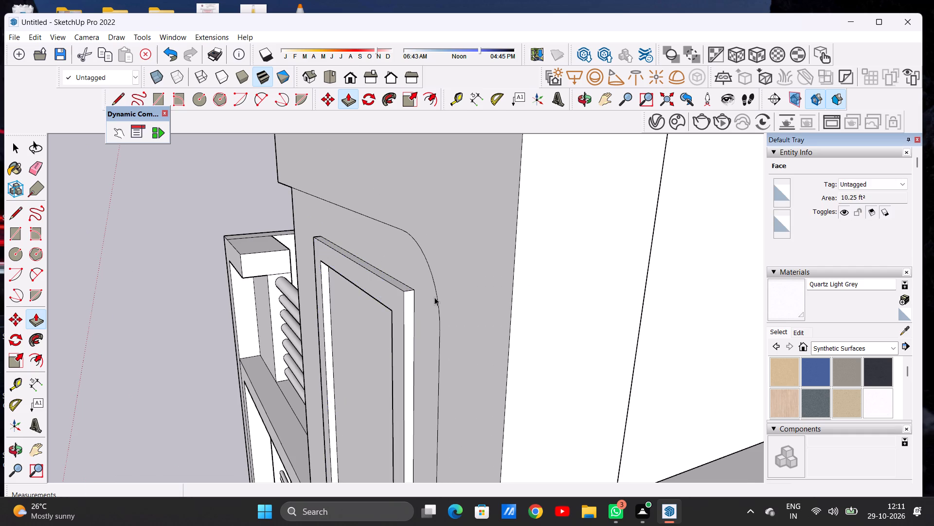
Examine the house's full front elevation, checking the raised block's frame against the storeys below.
scroll(439, 295, "down", 20)
scroll(439, 295, "down", 7)
middle_click_drag(430, 303, 606, 265)
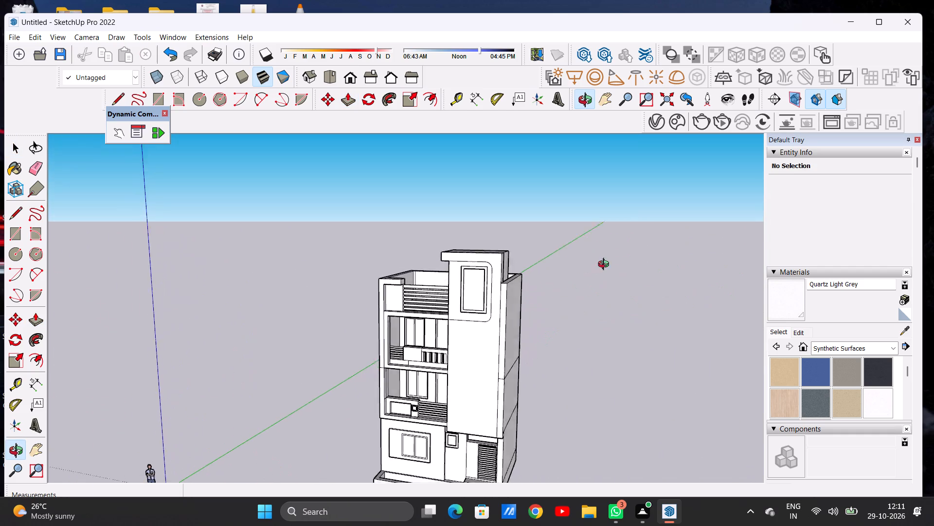
middle_click_drag(606, 265, 617, 257)
scroll(495, 308, "down", 7)
middle_click_drag(480, 334, 500, 329)
scroll(486, 340, "up", 8)
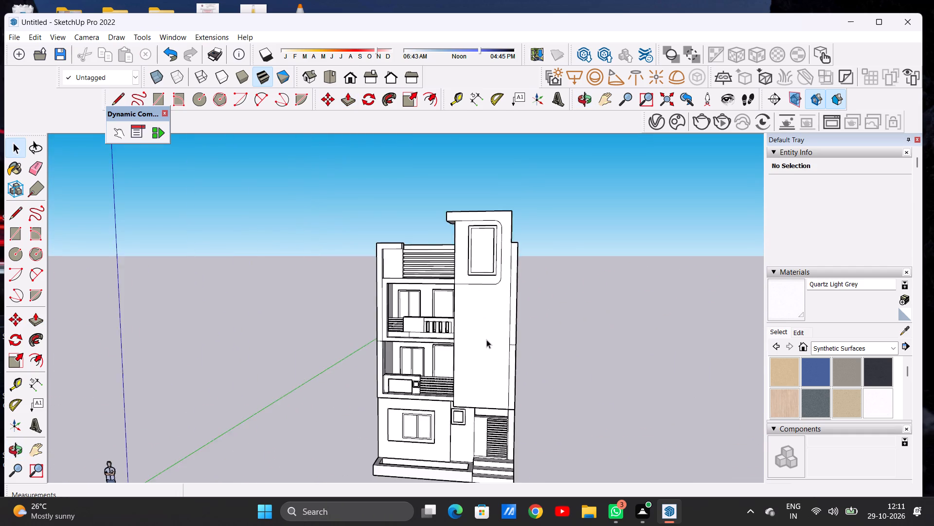
scroll(486, 339, "up", 4)
scroll(487, 339, "down", 1)
scroll(487, 339, "up", 2)
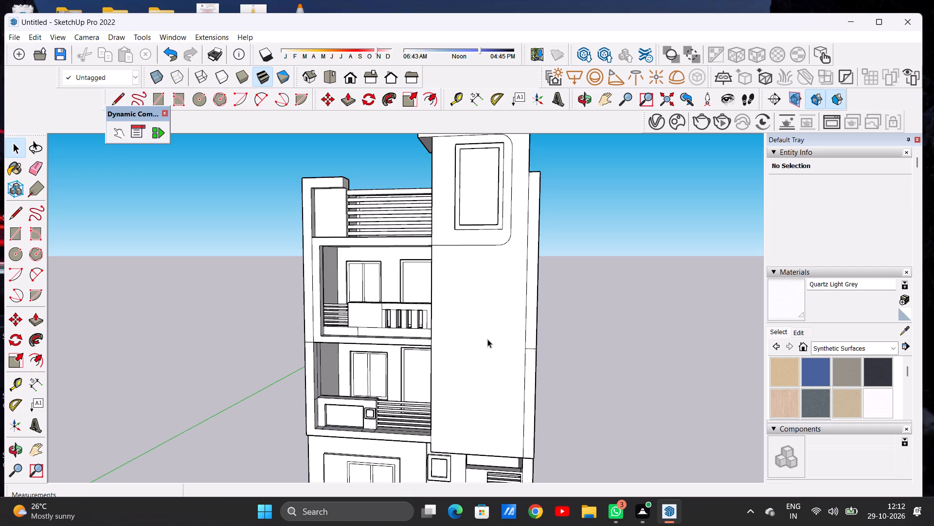
scroll(441, 359, "down", 6)
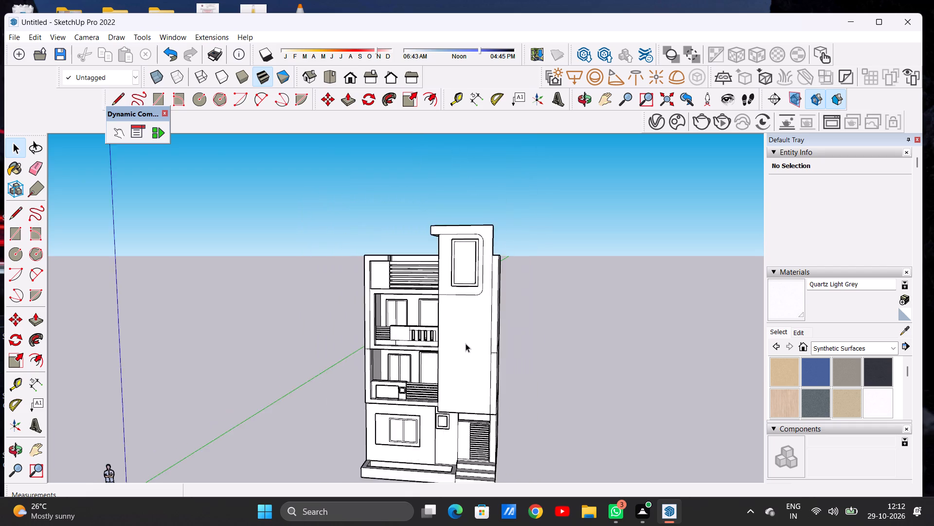
scroll(466, 343, "down", 10)
scroll(449, 334, "up", 9)
Erase the short horizontal seam line between storeys on the narrow front strip beside the plain tall wall.
middle_click_drag(467, 349, 483, 344)
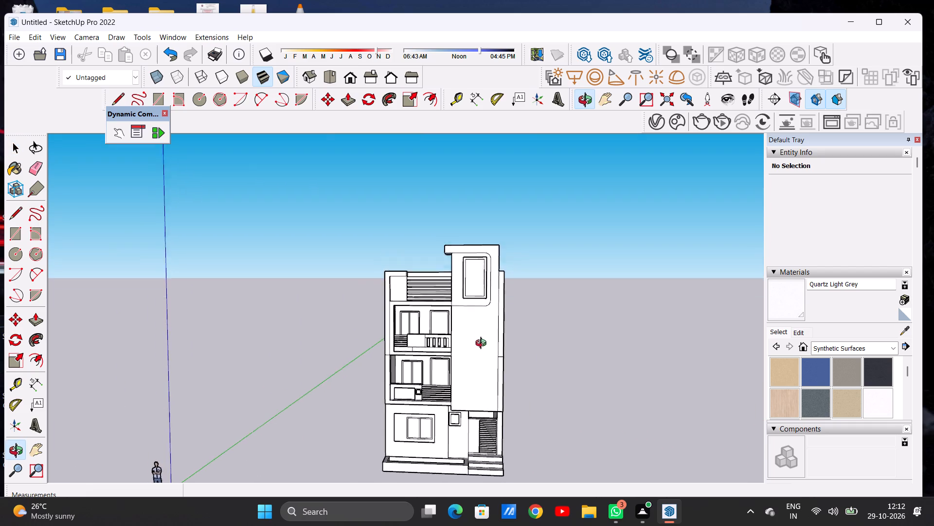
middle_click_drag(483, 344, 482, 351)
scroll(497, 368, "up", 9)
key("e")
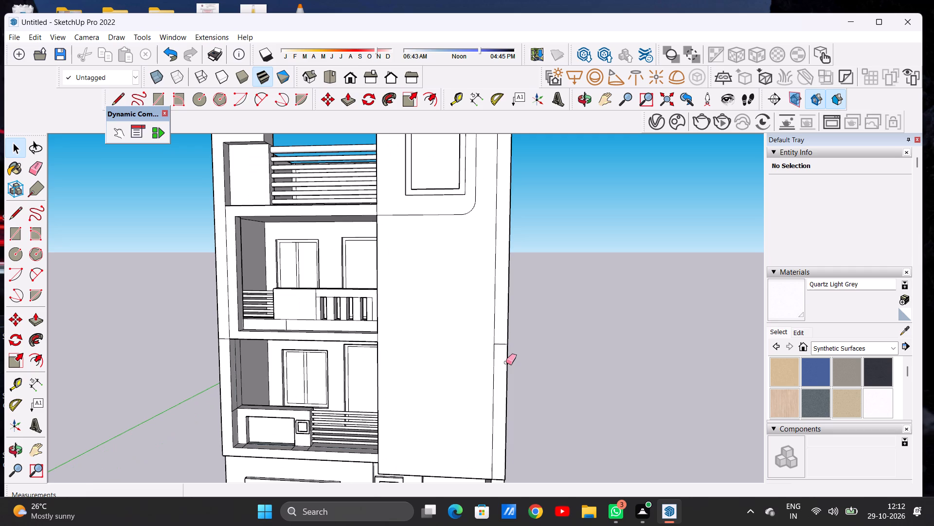
left_click_drag(503, 344, 503, 351)
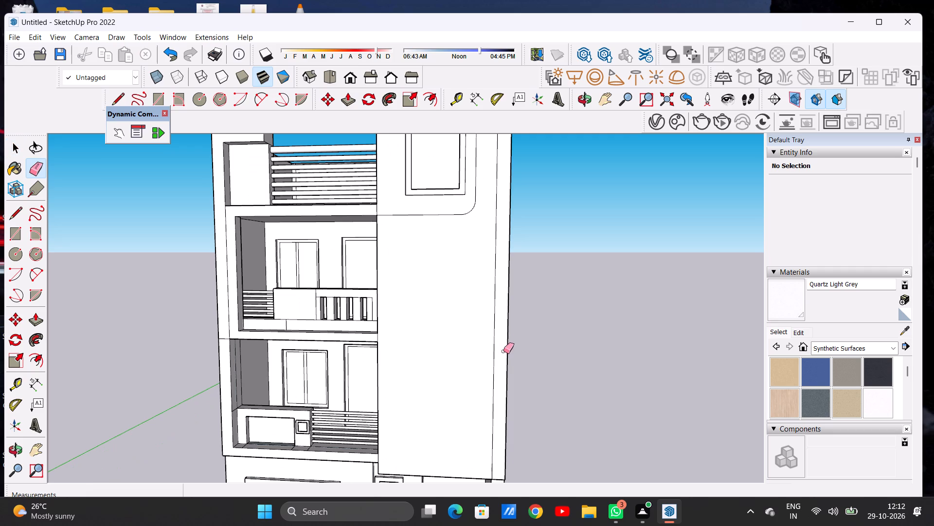
key("space")
Examine the front facade and the junction between the raised block and the adjoining side parapet.
scroll(485, 366, "down", 4)
scroll(485, 365, "up", 1)
scroll(485, 365, "down", 9)
scroll(468, 326, "down", 6)
scroll(470, 359, "up", 7)
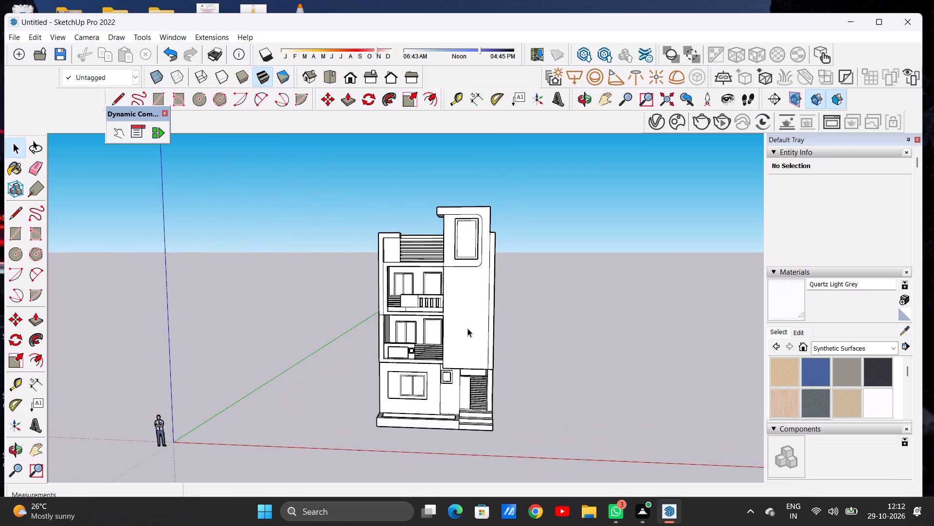
scroll(466, 319, "down", 1)
scroll(466, 318, "up", 7)
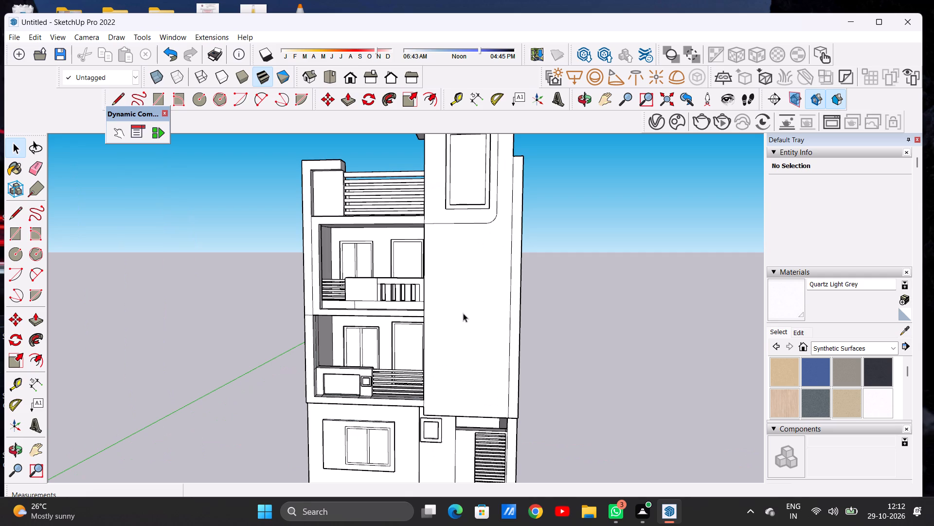
scroll(469, 282, "down", 10)
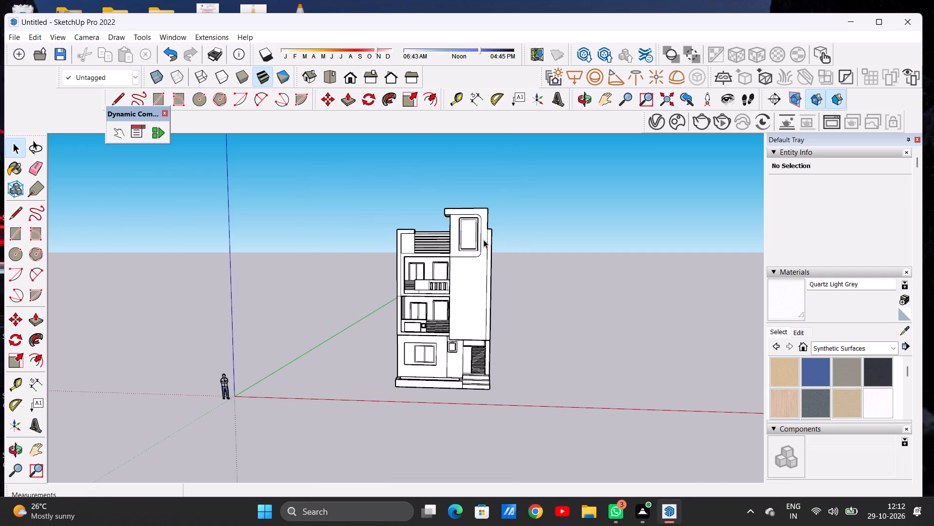
scroll(483, 228, "up", 5)
scroll(483, 228, "down", 1)
scroll(484, 219, "up", 8)
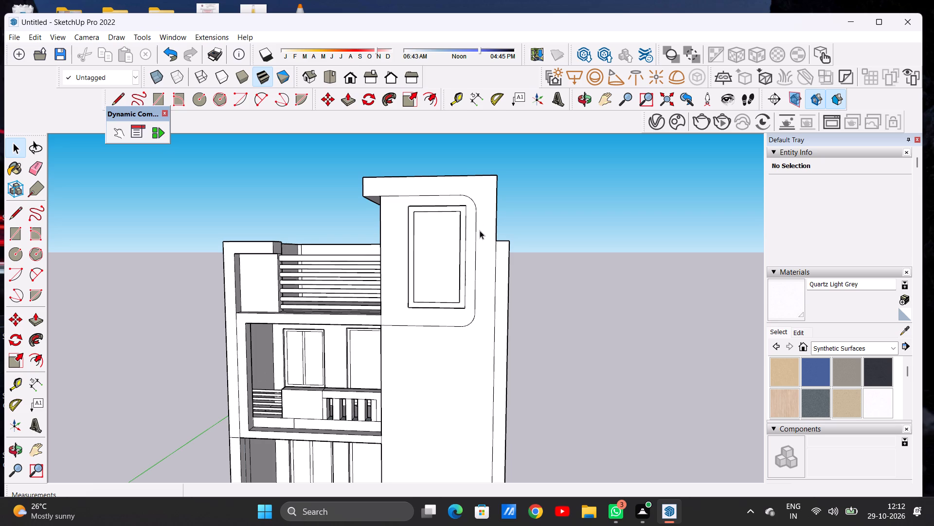
scroll(480, 237, "down", 5)
middle_click_drag(509, 222, 439, 319)
middle_click_drag(464, 285, 514, 227)
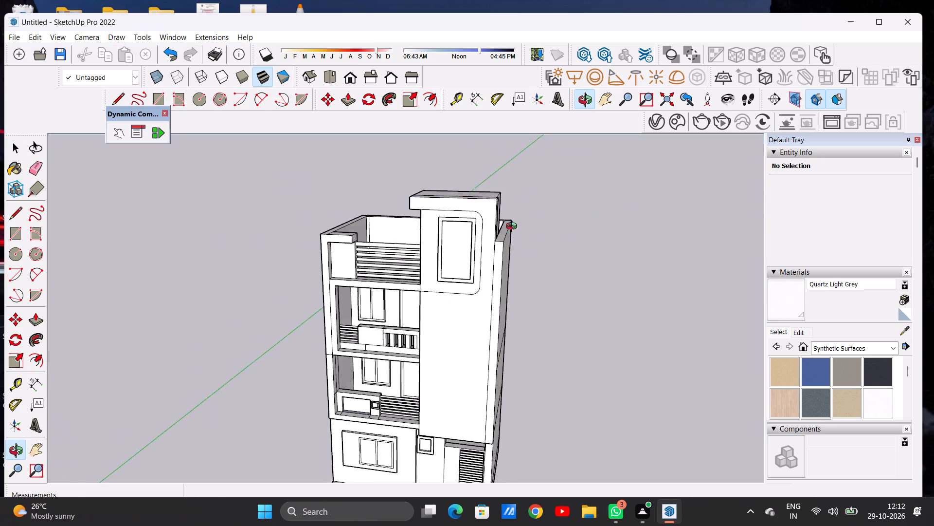
middle_click_drag(514, 227, 525, 210)
scroll(447, 297, "down", 1)
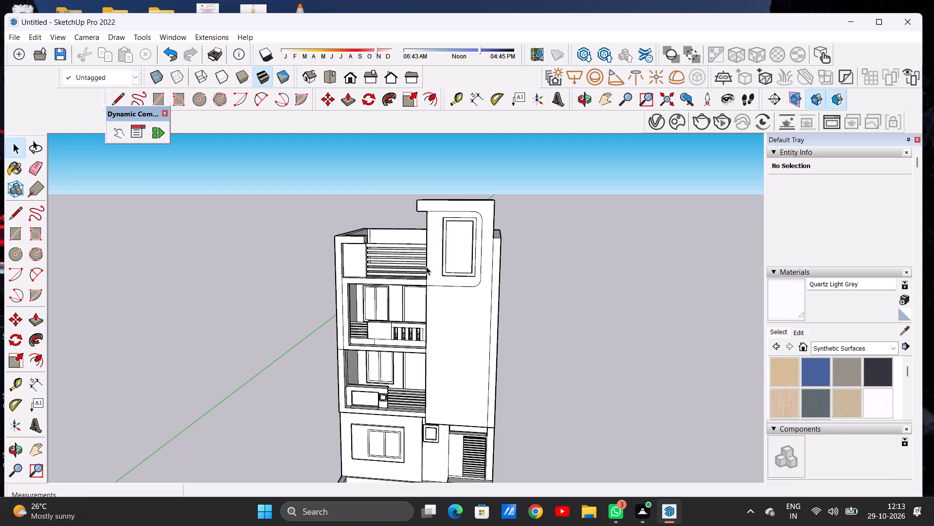
scroll(416, 273, "down", 3)
scroll(428, 263, "up", 12)
scroll(499, 227, "down", 5)
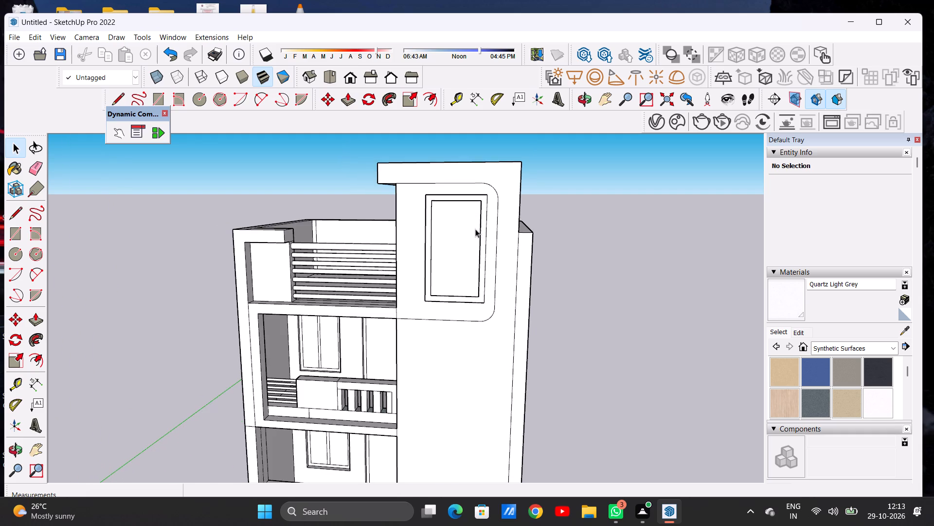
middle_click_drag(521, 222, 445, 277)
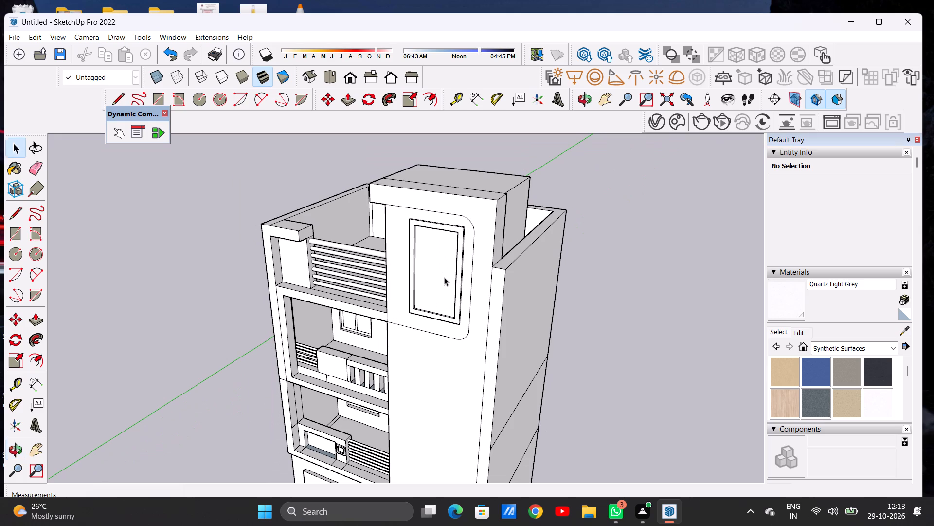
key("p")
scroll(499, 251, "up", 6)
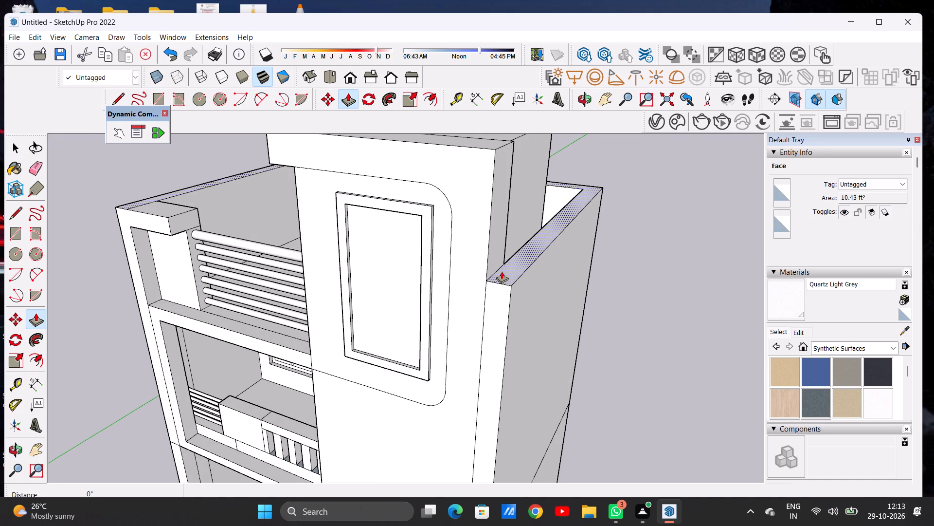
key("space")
Draw a line about 1' 7/16" long across the side parapet's top from the raised block's rear corner.
scroll(481, 268, "down", 7)
middle_click_drag(515, 253, 453, 301)
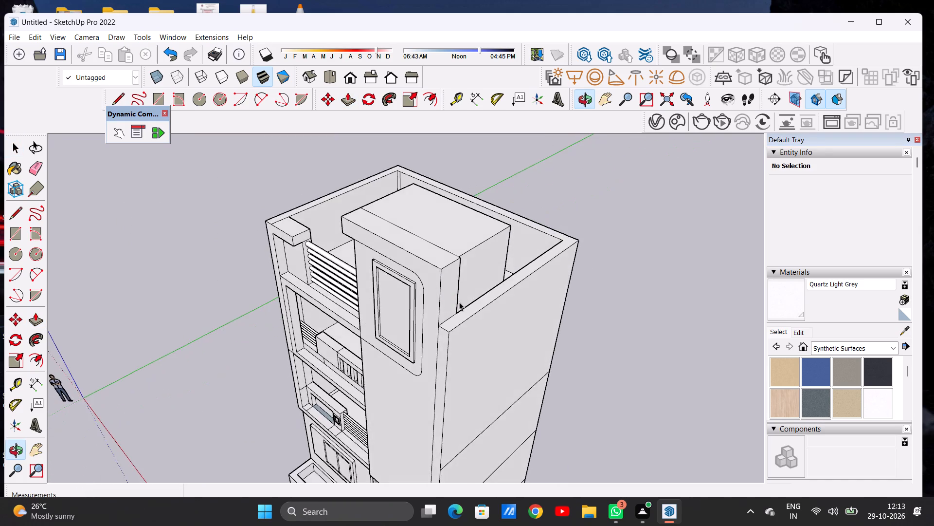
scroll(485, 285, "up", 17)
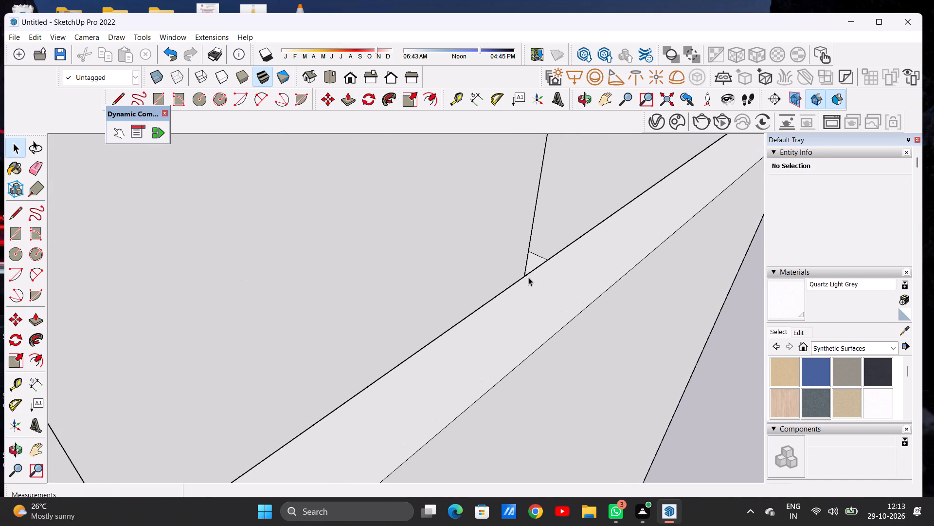
key("l")
left_click(524, 273)
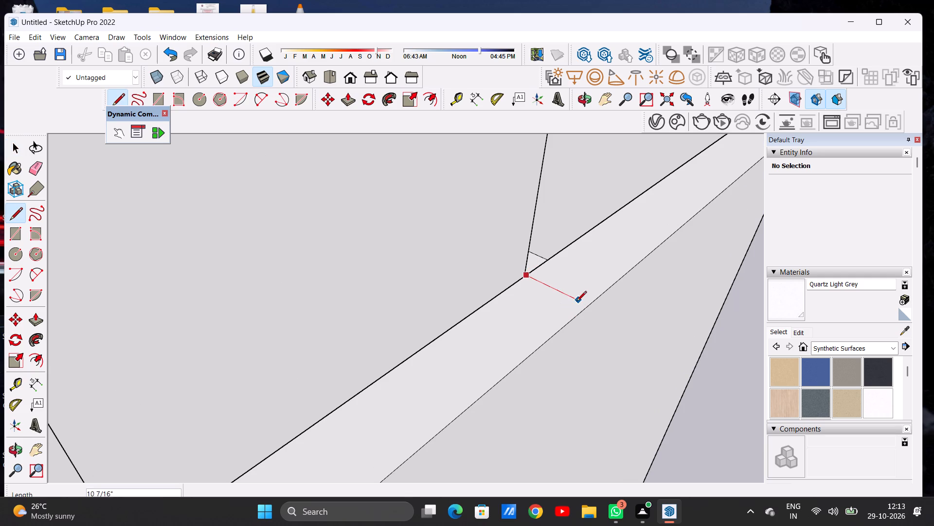
left_click(587, 308)
key("space")
Push/Pull the side parapet section alongside the raised block up 5' 1", level with the block's roof.
key("p")
left_click(544, 310)
scroll(575, 275, "down", 9)
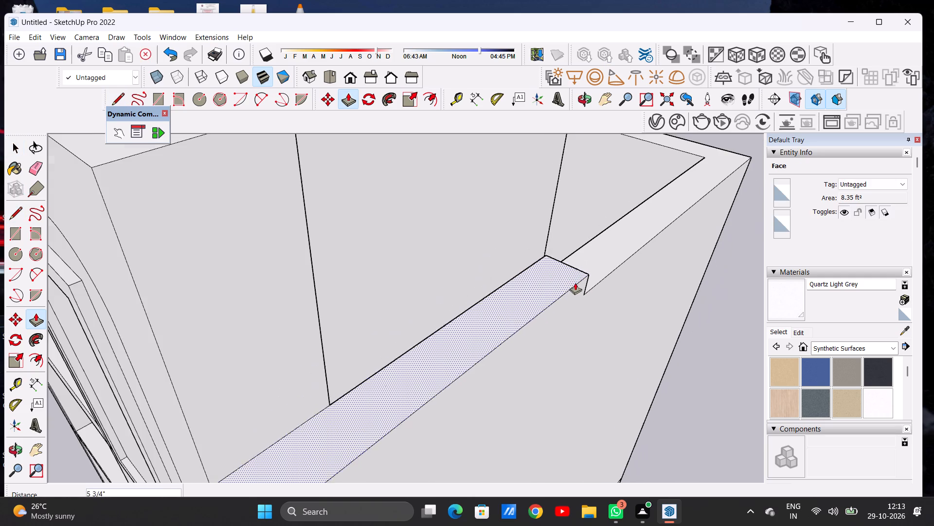
scroll(575, 282, "down", 7)
left_click(466, 254)
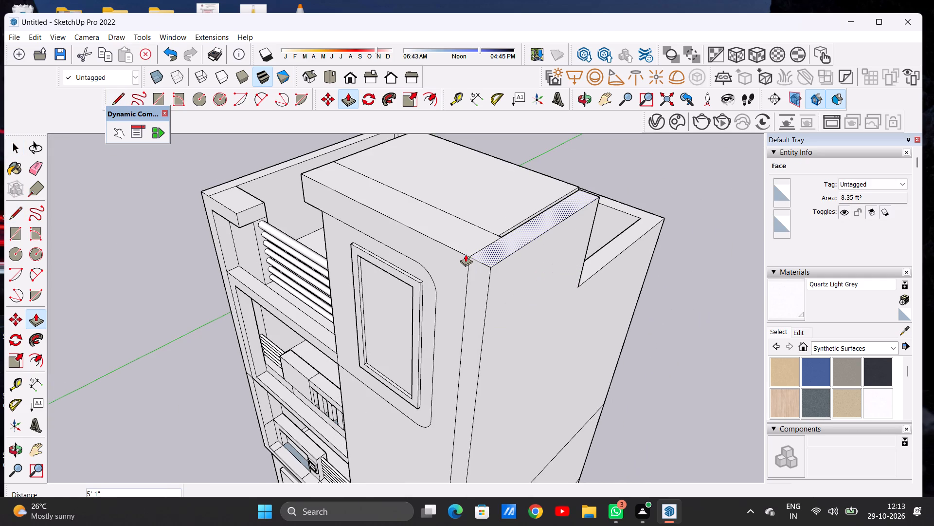
key("space")
Examine the front elevation with the raised side wall section beside the rounded panel.
scroll(494, 277, "down", 7)
middle_click_drag(470, 283, 570, 195)
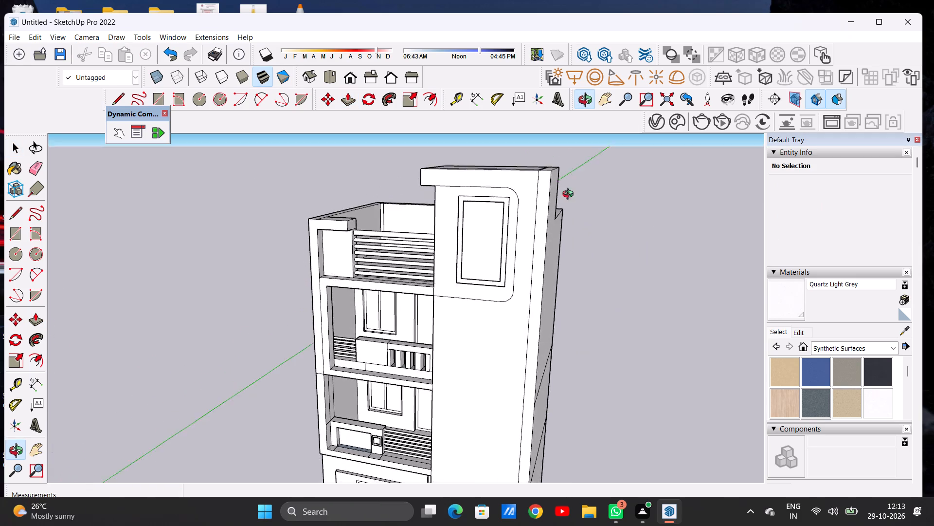
middle_click_drag(570, 195, 599, 177)
scroll(485, 250, "down", 6)
middle_click_drag(479, 274, 500, 274)
scroll(517, 216, "up", 10)
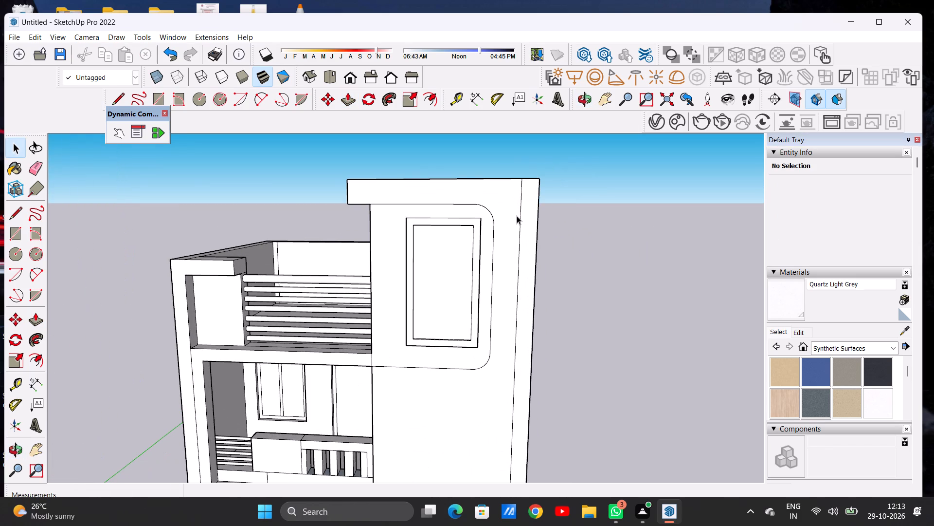
scroll(511, 222, "down", 3)
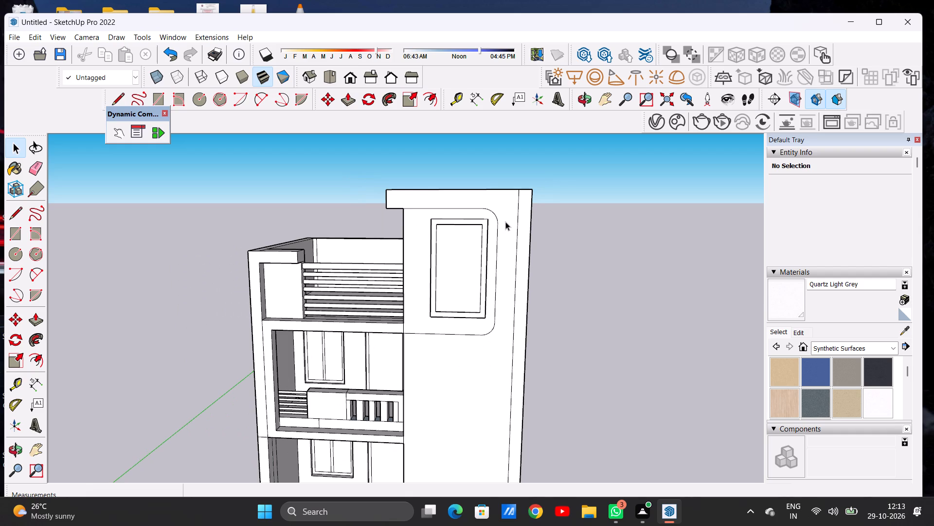
scroll(498, 215, "down", 4)
scroll(515, 248, "up", 2)
scroll(514, 249, "down", 1)
scroll(514, 249, "up", 2)
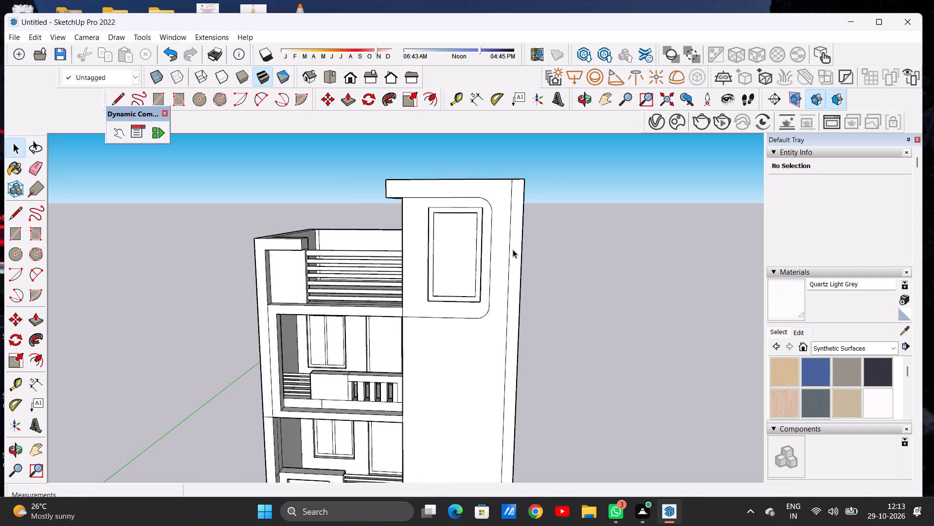
scroll(513, 249, "up", 2)
scroll(513, 249, "down", 2)
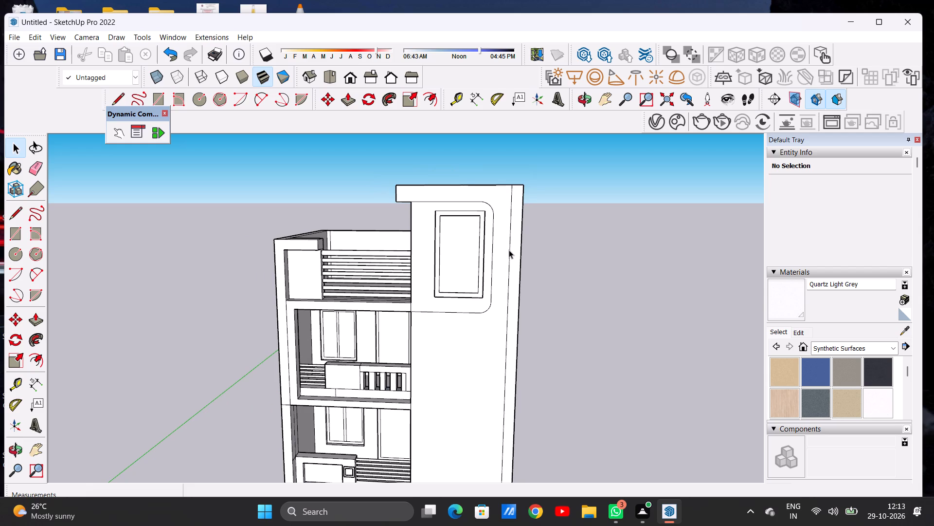
scroll(499, 252, "down", 5)
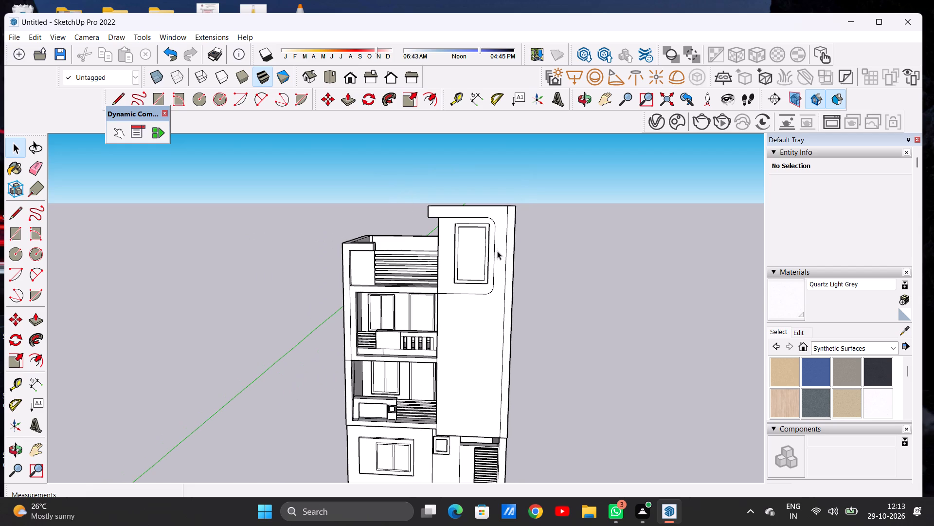
Erase the vertical seam line segments separating the side wall strip from the plain front wall, down to above the entrance.
scroll(501, 250, "down", 4)
scroll(506, 386, "up", 9)
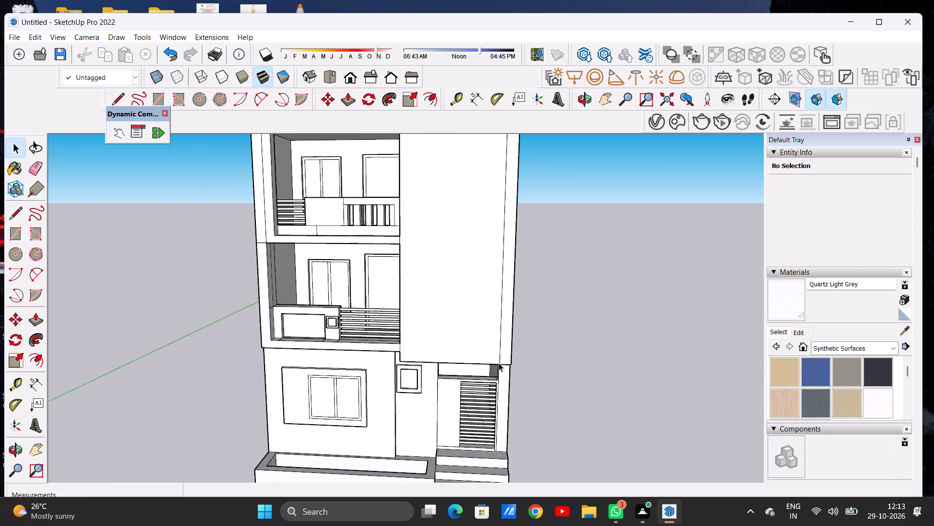
scroll(499, 363, "up", 2)
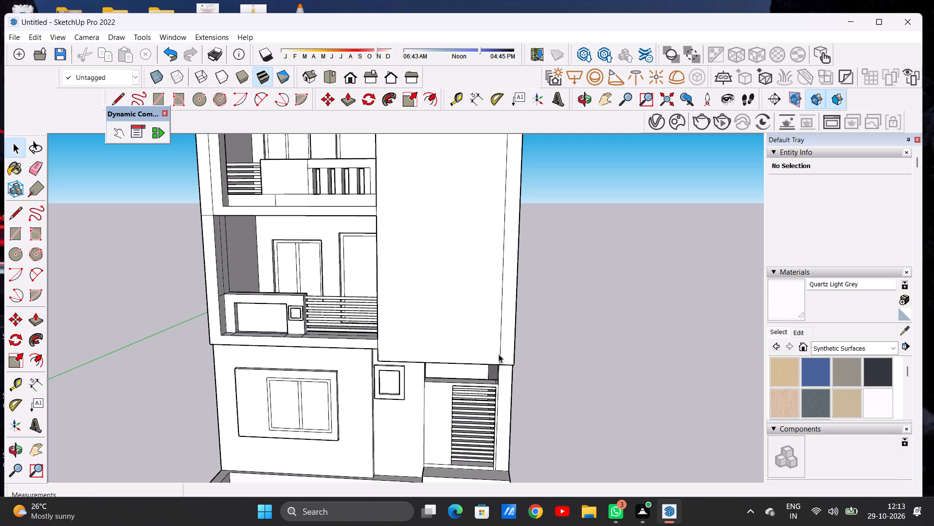
scroll(486, 353, "down", 12)
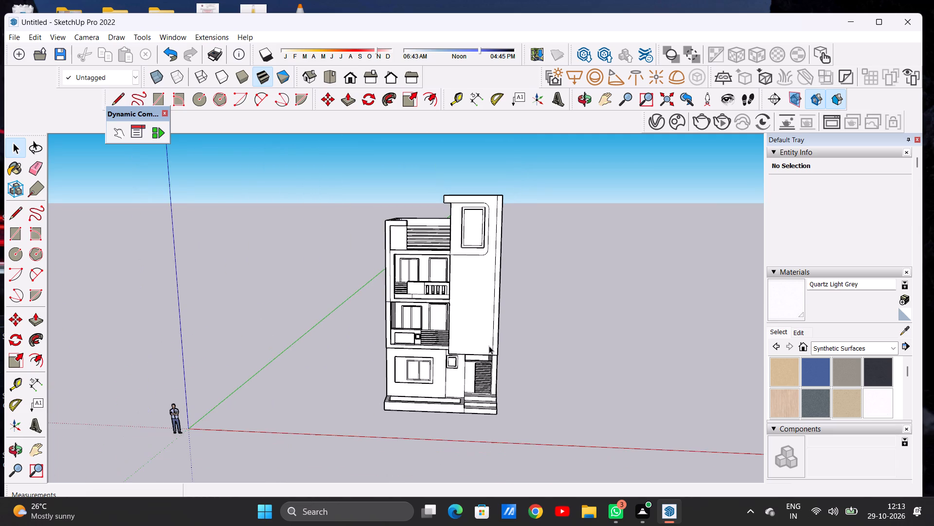
scroll(489, 304, "up", 8)
key("e")
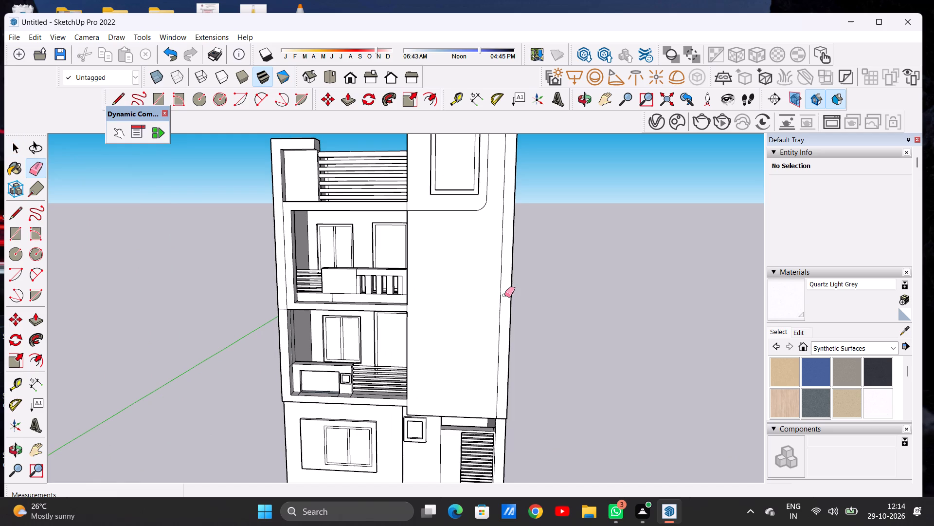
left_click_drag(504, 298, 500, 307)
left_click_drag(501, 320, 498, 329)
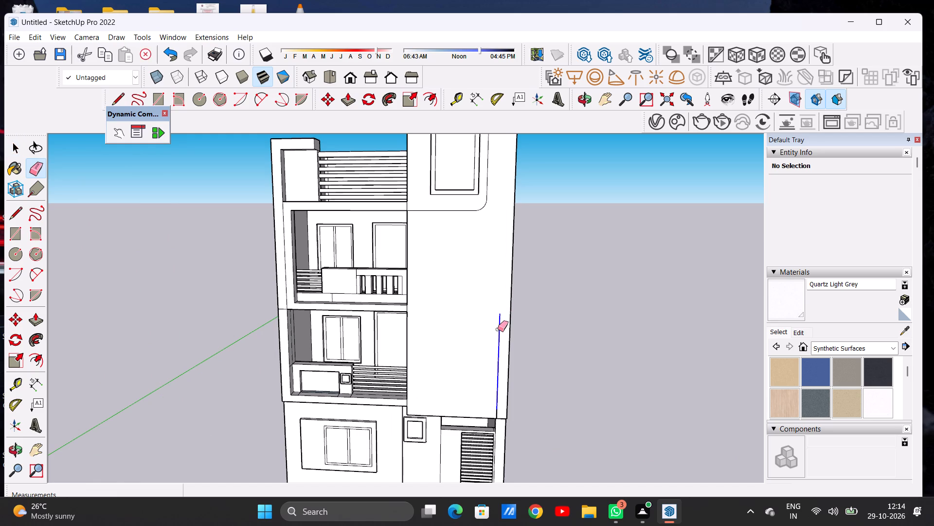
left_click_drag(498, 329, 495, 332)
scroll(501, 389, "up", 9)
left_click_drag(491, 431, 479, 431)
key("space")
Examine the front facade and the raised block's roof edge around the rounded framed panel.
scroll(486, 413, "down", 20)
scroll(476, 406, "up", 1)
scroll(475, 403, "down", 1)
scroll(482, 315, "up", 12)
scroll(496, 262, "down", 1)
scroll(496, 262, "up", 2)
scroll(485, 281, "down", 2)
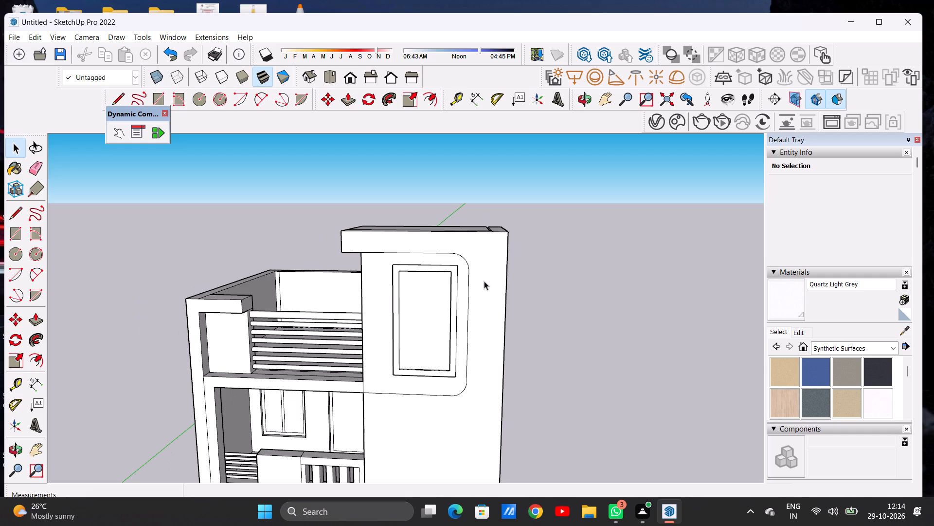
scroll(503, 253, "down", 2)
scroll(503, 253, "up", 1)
scroll(503, 253, "down", 3)
scroll(503, 253, "up", 1)
scroll(502, 253, "down", 9)
scroll(468, 337, "up", 6)
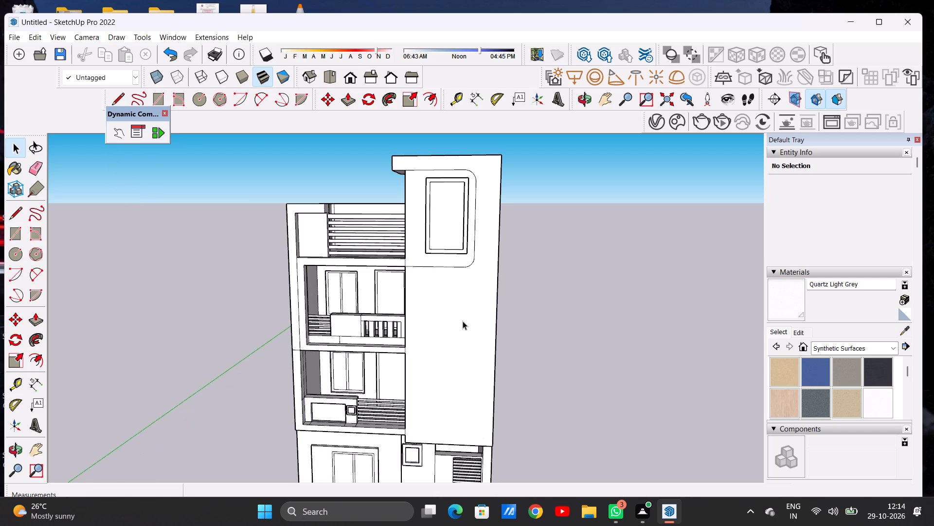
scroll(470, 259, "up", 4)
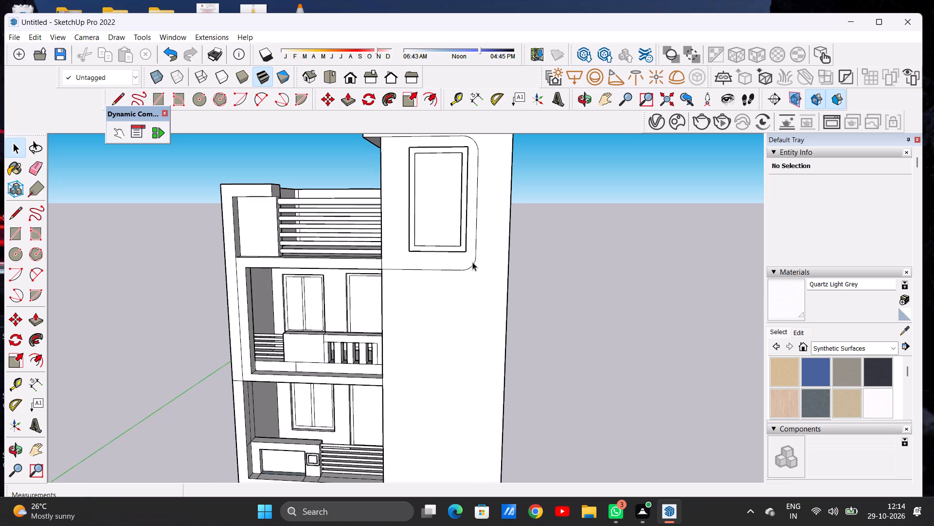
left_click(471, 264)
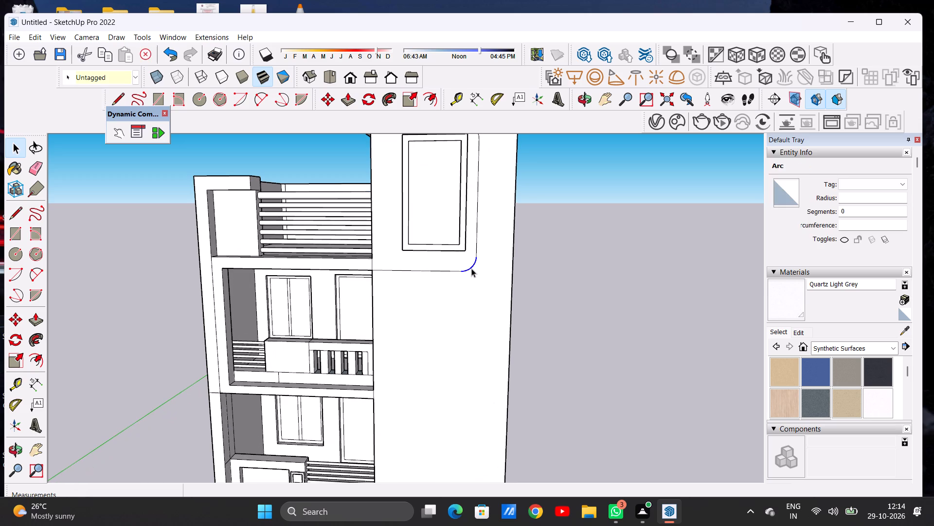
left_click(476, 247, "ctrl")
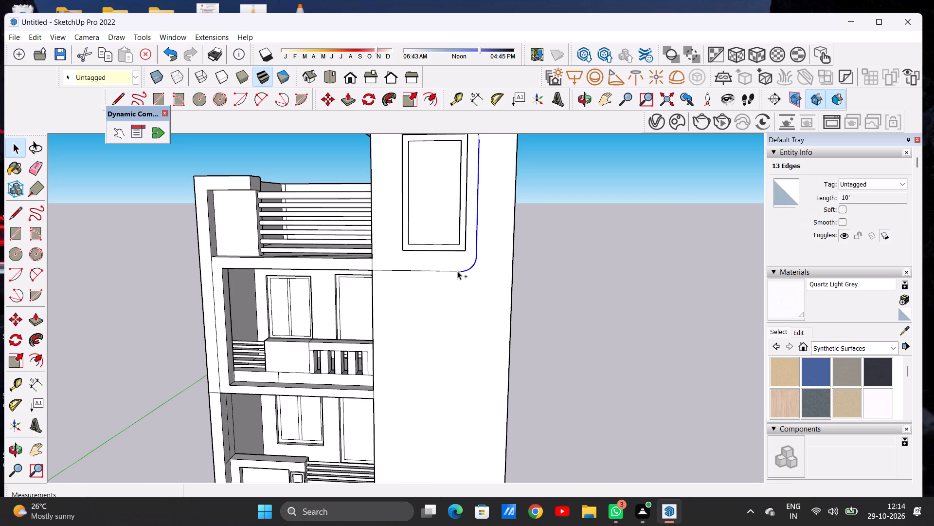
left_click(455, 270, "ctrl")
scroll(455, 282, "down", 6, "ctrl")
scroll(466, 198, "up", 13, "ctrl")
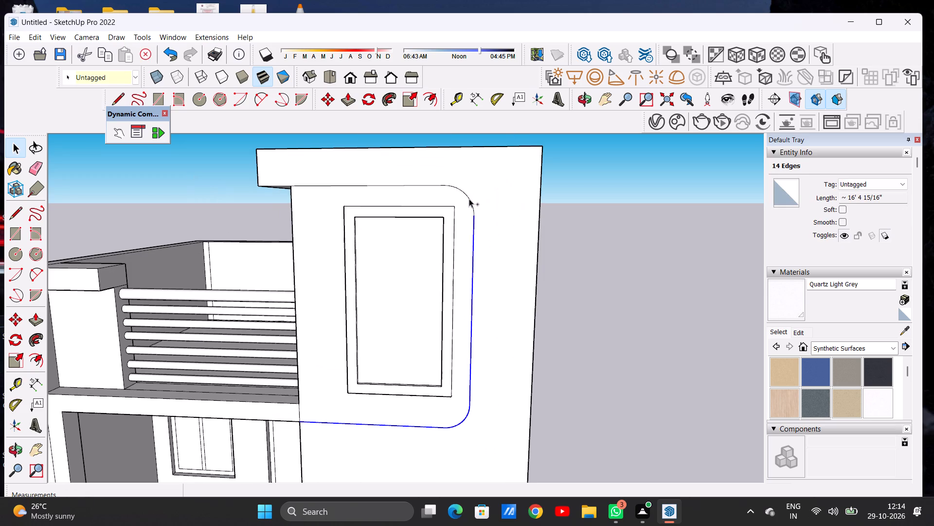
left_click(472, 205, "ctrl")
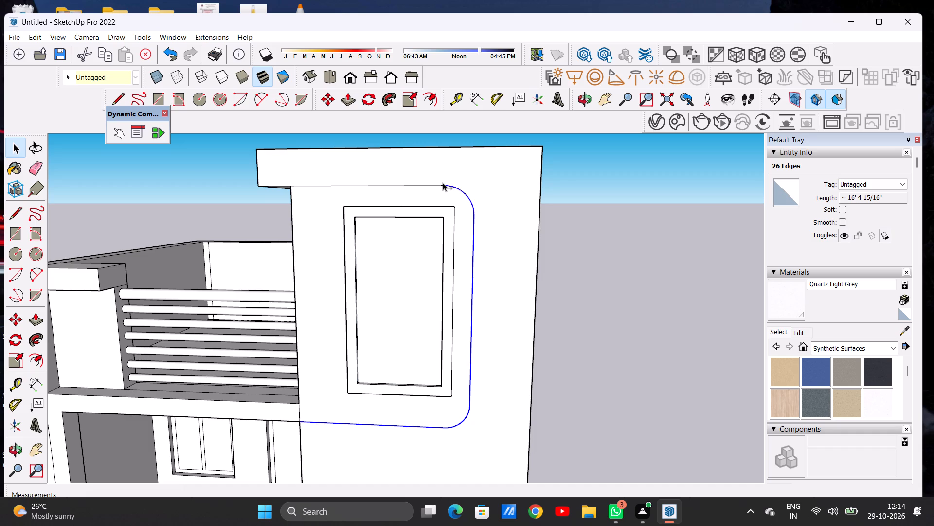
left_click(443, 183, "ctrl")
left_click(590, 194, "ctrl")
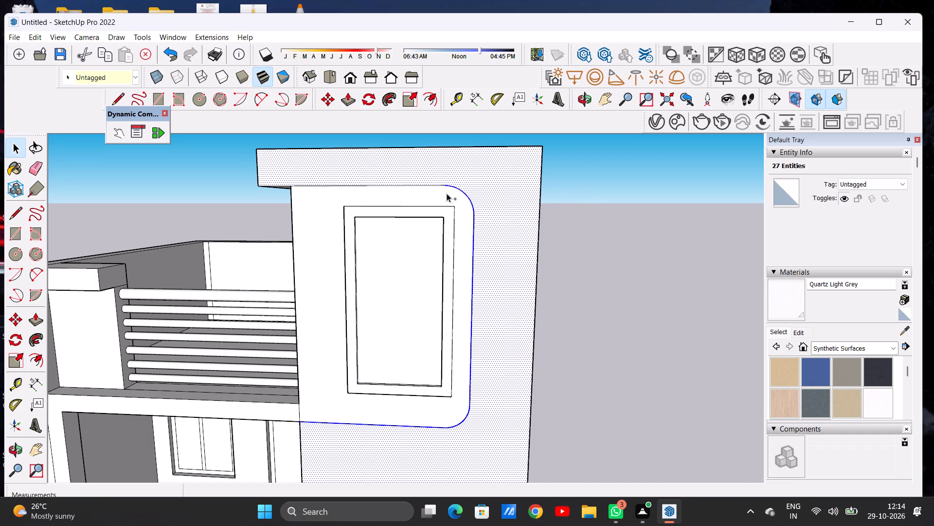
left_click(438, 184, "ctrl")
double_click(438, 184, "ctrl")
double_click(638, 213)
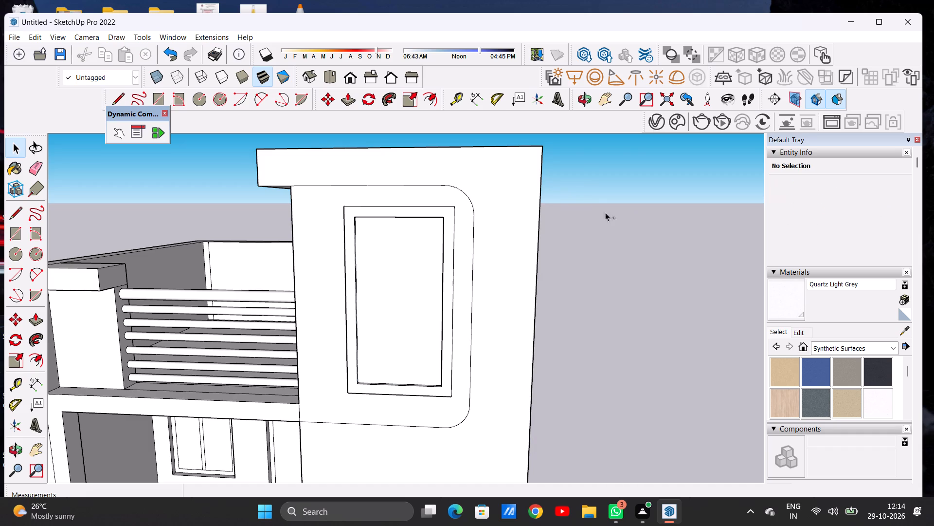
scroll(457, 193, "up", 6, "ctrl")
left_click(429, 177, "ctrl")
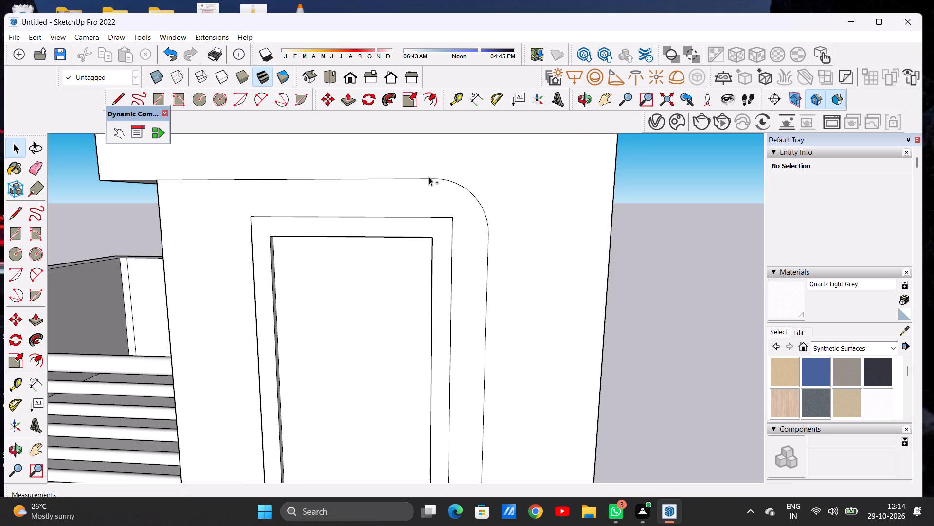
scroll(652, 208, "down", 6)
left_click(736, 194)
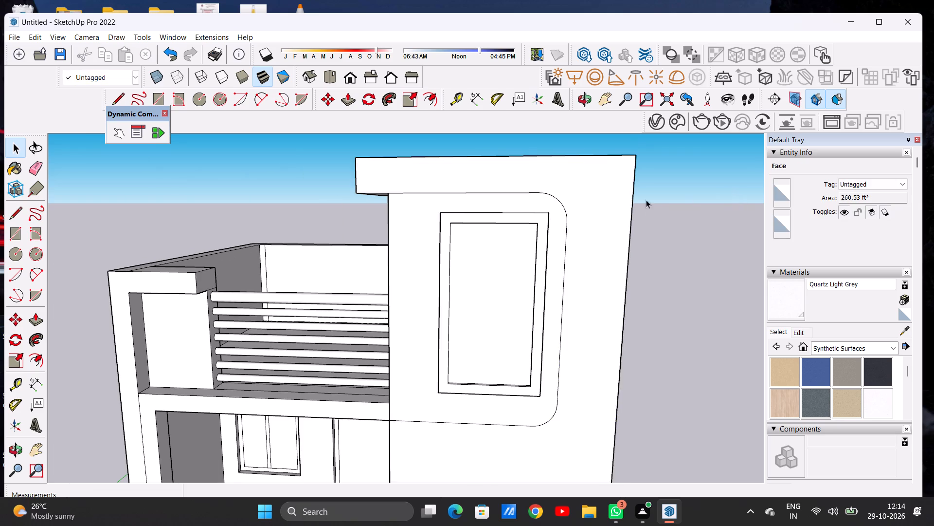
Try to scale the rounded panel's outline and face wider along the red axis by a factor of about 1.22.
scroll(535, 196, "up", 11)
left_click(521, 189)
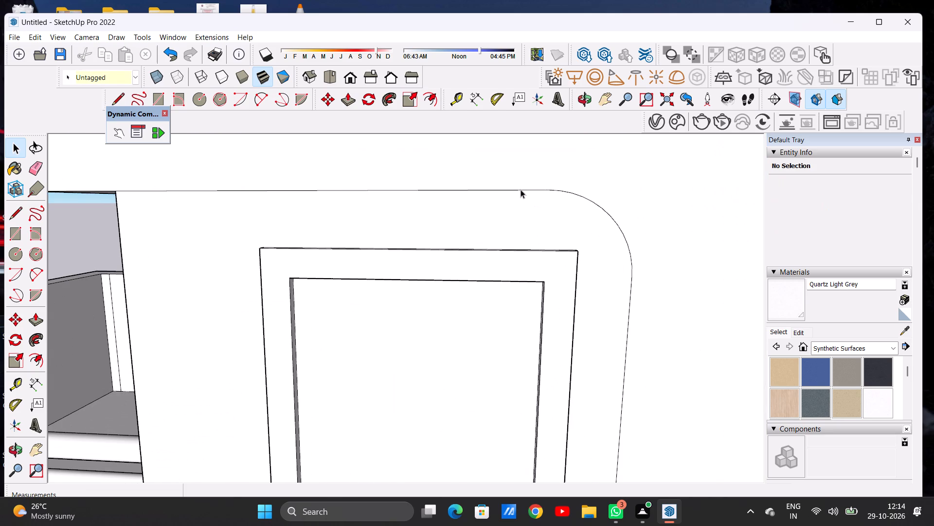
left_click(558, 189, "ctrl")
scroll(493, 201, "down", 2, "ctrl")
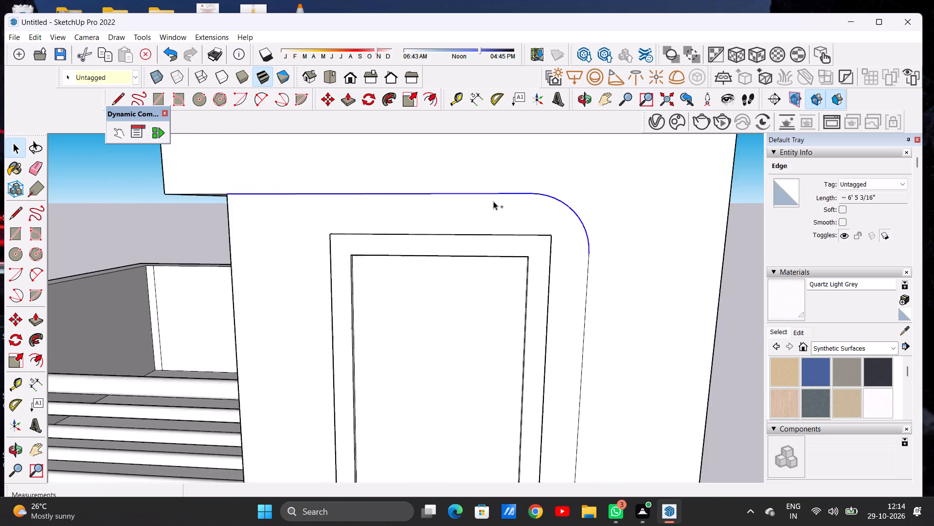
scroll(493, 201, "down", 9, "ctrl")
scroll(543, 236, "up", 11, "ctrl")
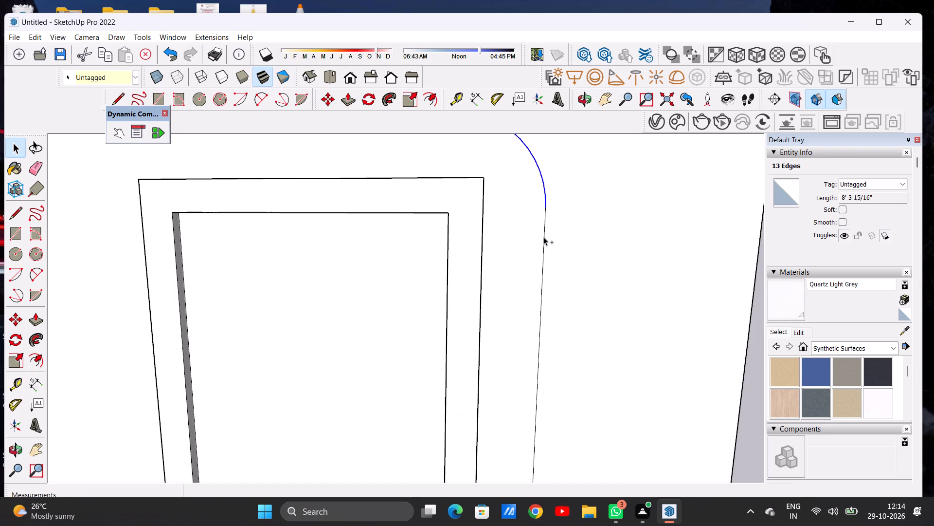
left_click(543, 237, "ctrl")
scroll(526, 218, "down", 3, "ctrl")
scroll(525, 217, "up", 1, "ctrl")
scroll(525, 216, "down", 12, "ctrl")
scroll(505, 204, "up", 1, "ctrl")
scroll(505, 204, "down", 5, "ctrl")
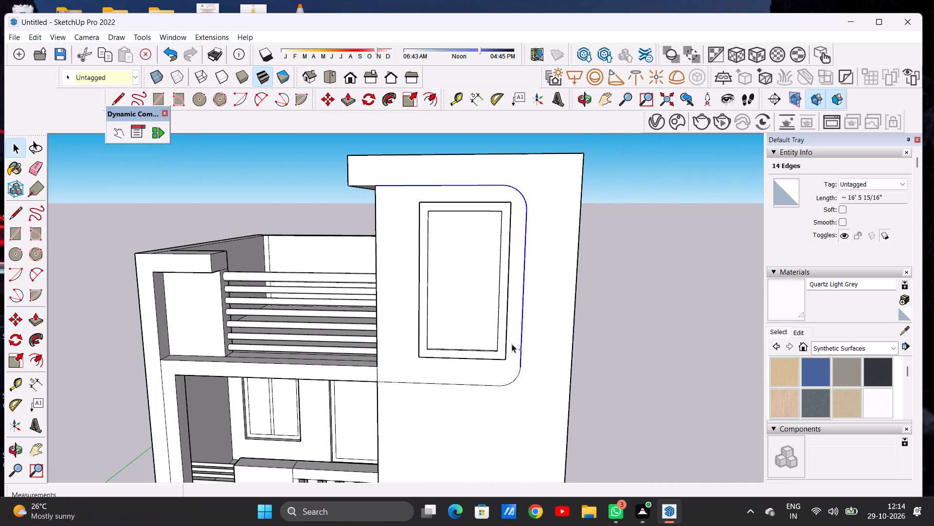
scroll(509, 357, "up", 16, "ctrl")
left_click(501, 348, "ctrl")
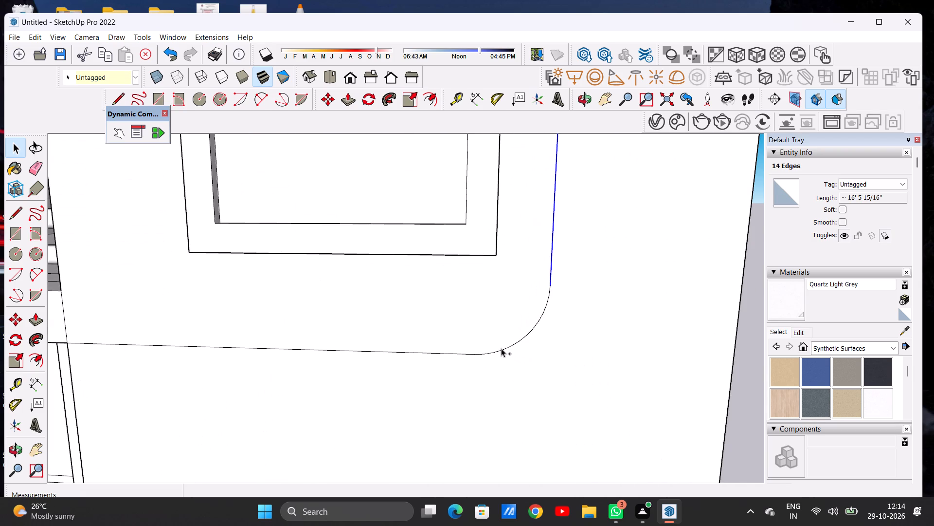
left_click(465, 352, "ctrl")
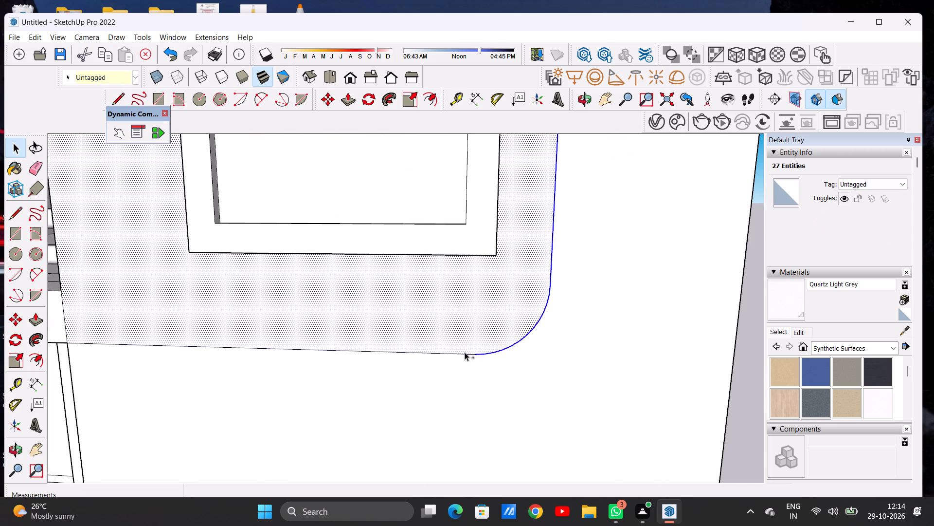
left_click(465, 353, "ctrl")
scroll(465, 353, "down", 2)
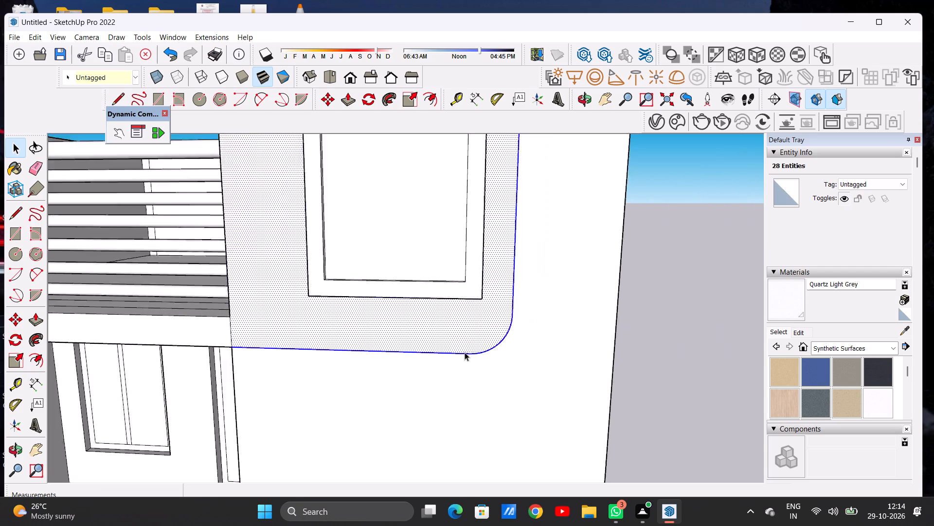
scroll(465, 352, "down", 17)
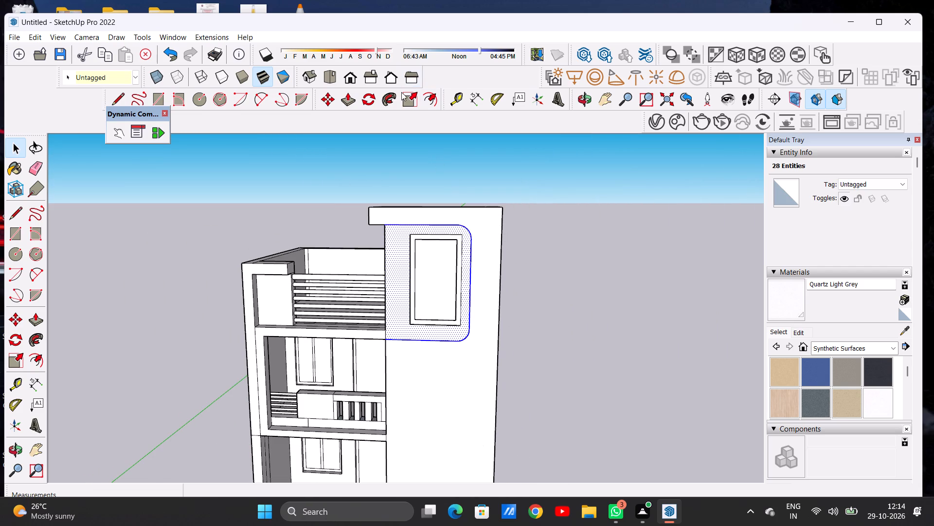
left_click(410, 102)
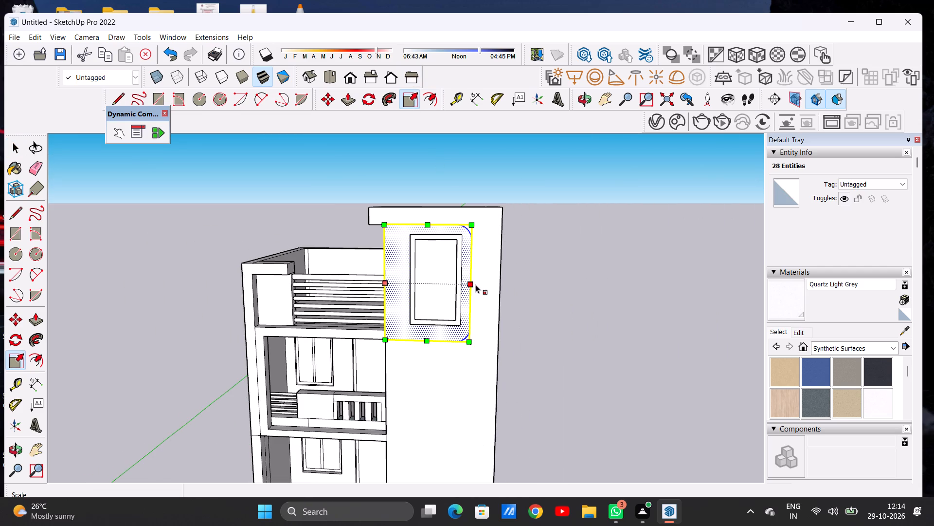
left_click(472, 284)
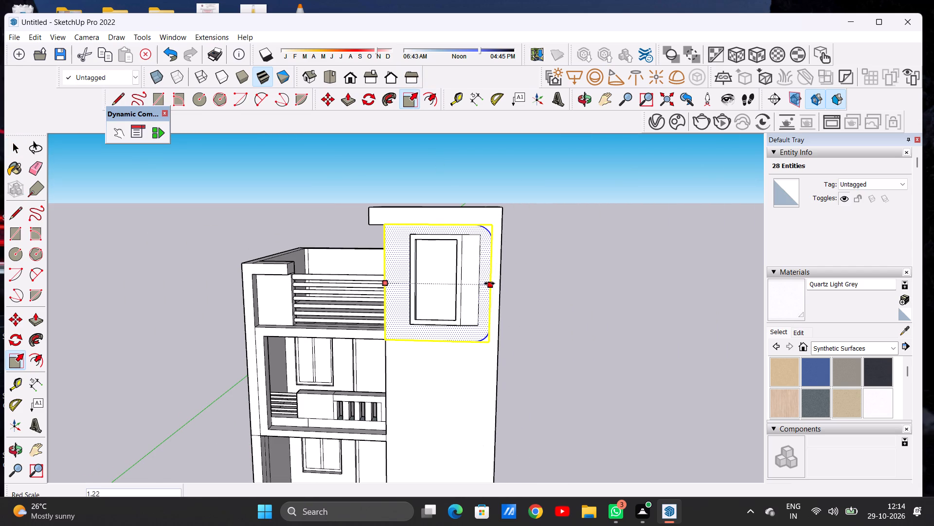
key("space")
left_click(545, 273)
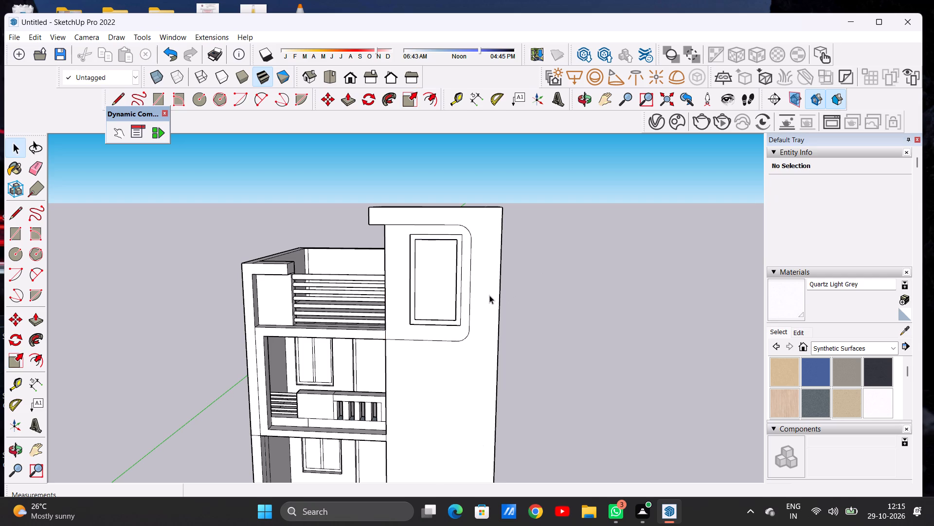
Scale the rounded panel's outline, including both corner arcs, wider along the red axis by a factor of about 1.15.
scroll(415, 246, "up", 10)
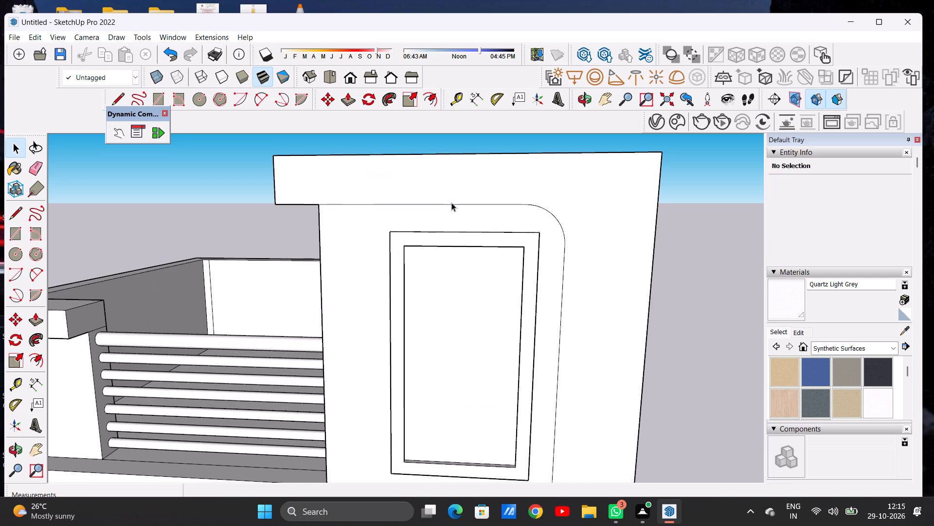
left_click(451, 203)
left_click(700, 182)
scroll(508, 211, "up", 6)
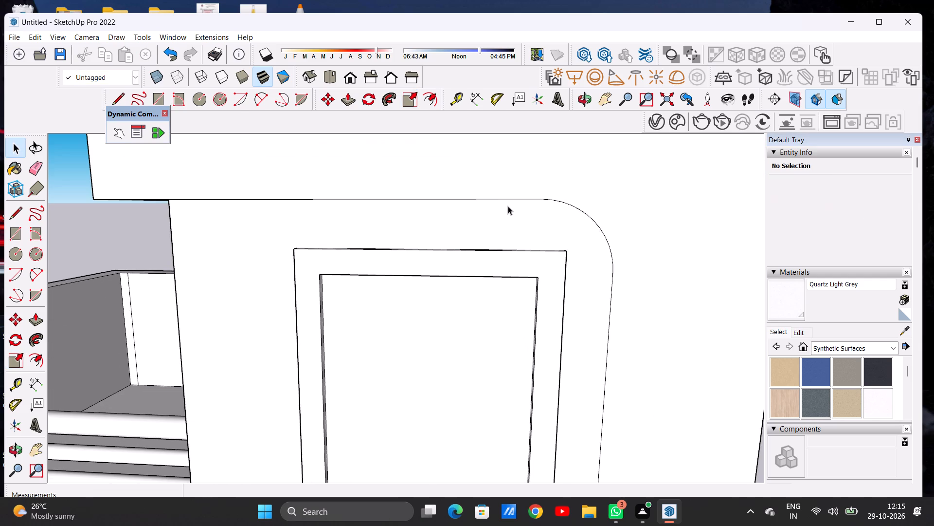
left_click(504, 198)
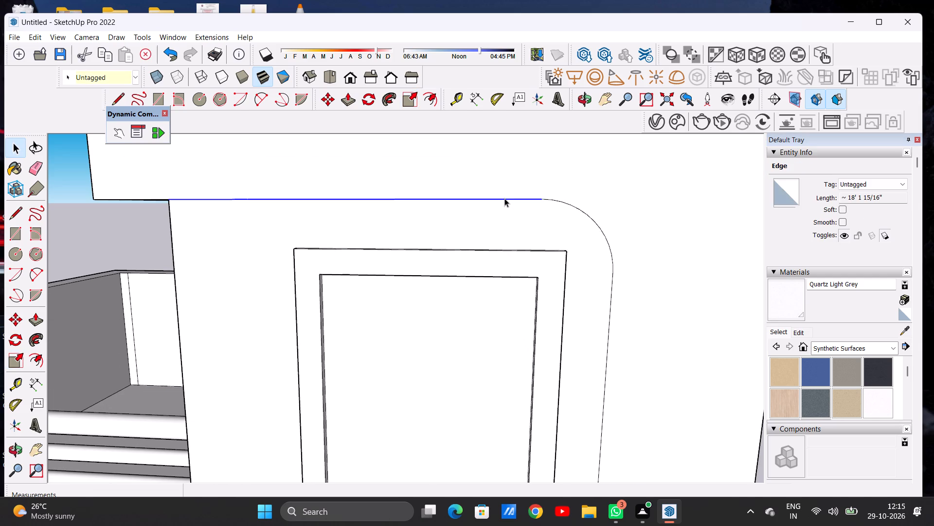
left_click(554, 198, "ctrl")
scroll(486, 189, "down", 3, "ctrl")
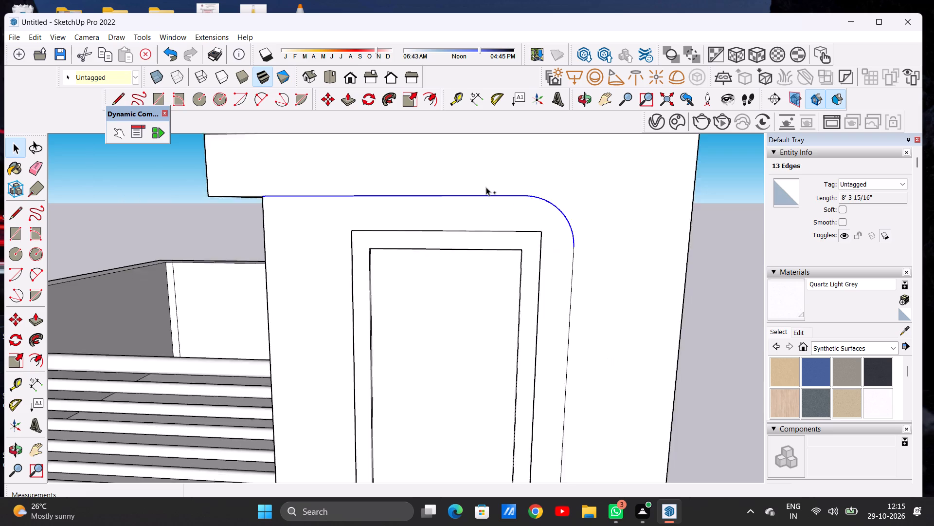
scroll(486, 187, "down", 12, "ctrl")
scroll(521, 273, "up", 2, "ctrl")
scroll(522, 275, "down", 2, "ctrl")
scroll(527, 278, "up", 8, "ctrl")
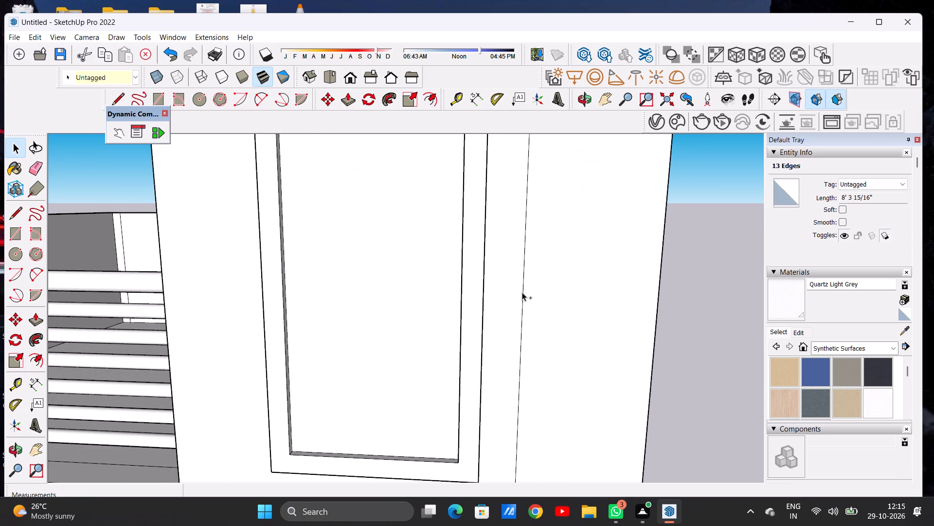
left_click(522, 292, "ctrl")
scroll(508, 225, "down", 16, "ctrl")
scroll(503, 317, "up", 4, "ctrl")
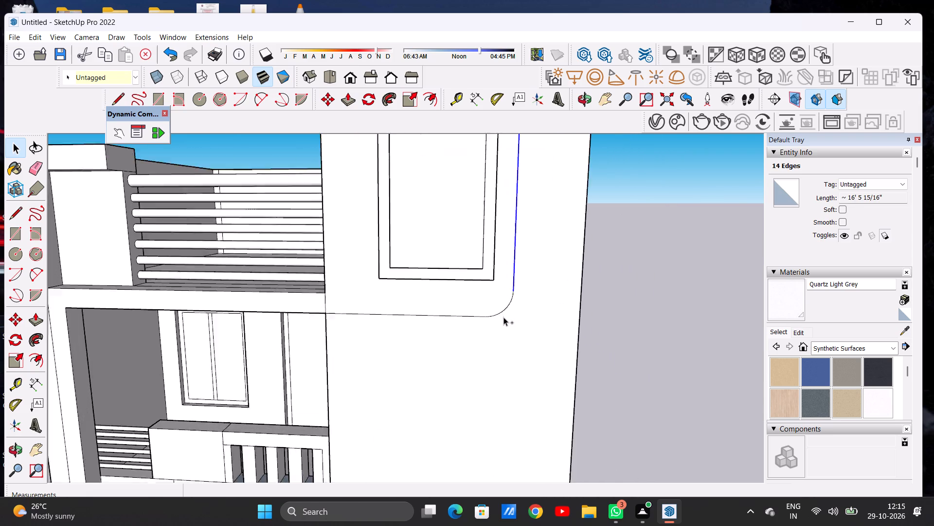
scroll(503, 317, "up", 17, "ctrl")
left_click(496, 305, "ctrl")
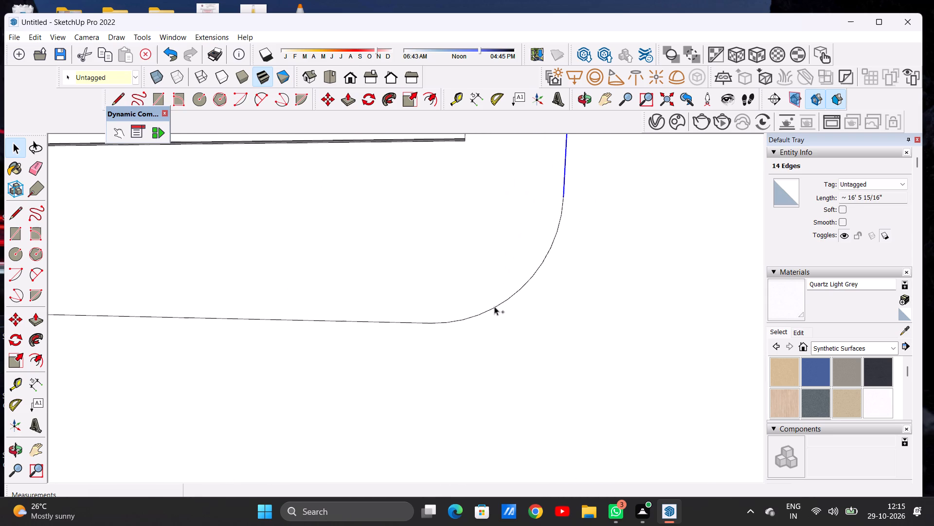
left_click(415, 321, "ctrl")
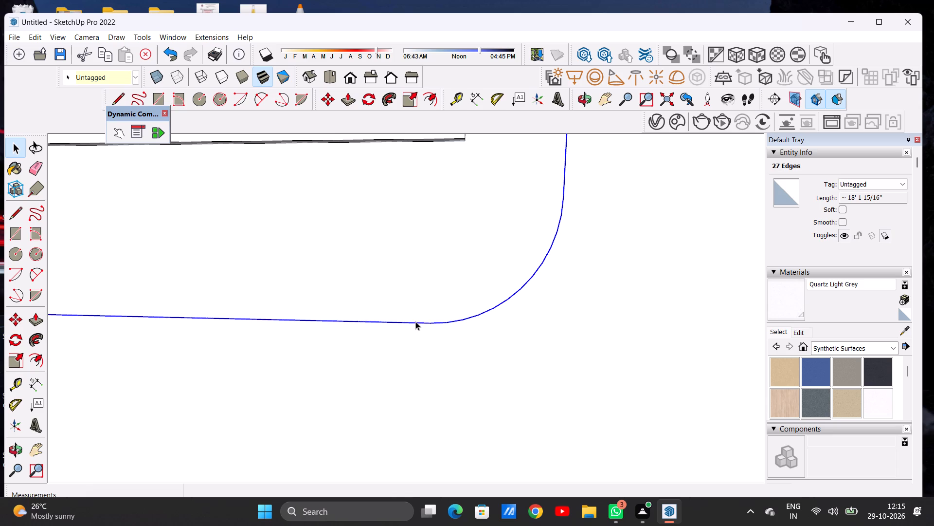
scroll(435, 319, "down", 20)
scroll(435, 319, "down", 8)
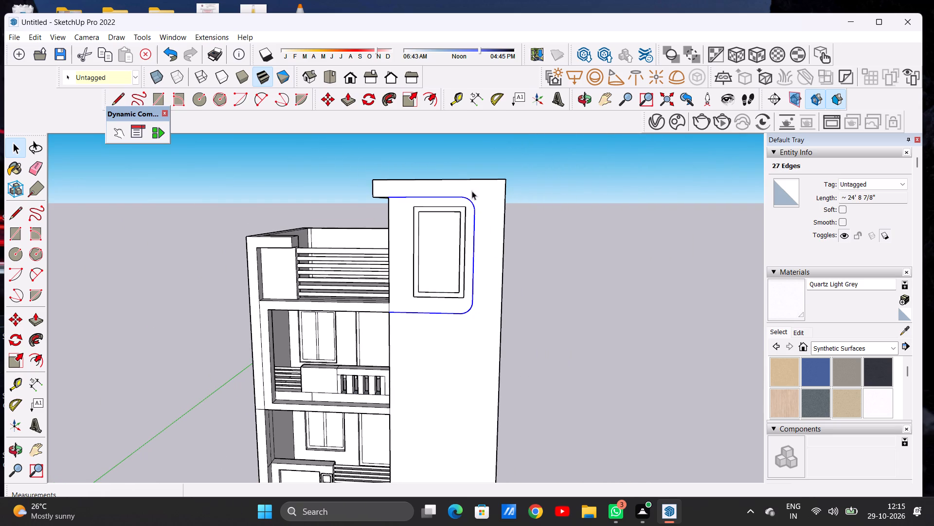
left_click(402, 104)
scroll(477, 253, "up", 2)
scroll(477, 257, "down", 1)
scroll(477, 259, "up", 3)
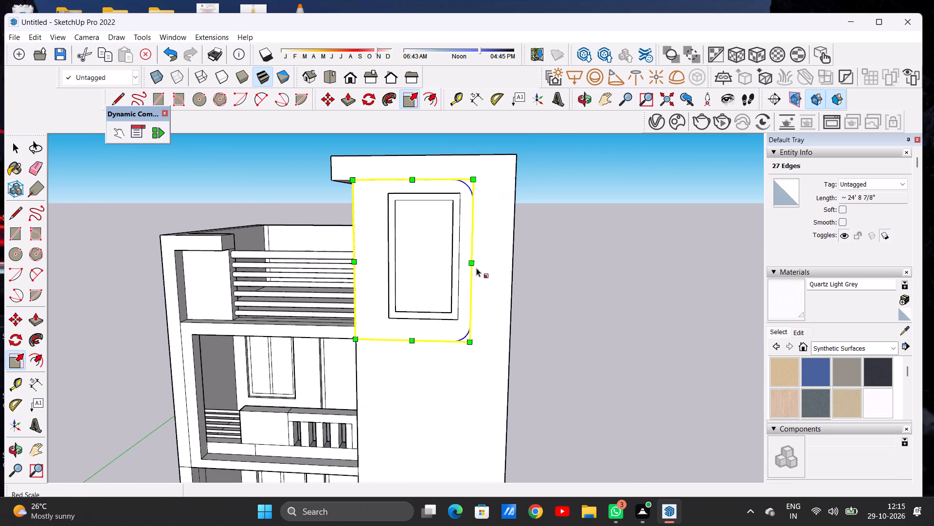
left_click(470, 265)
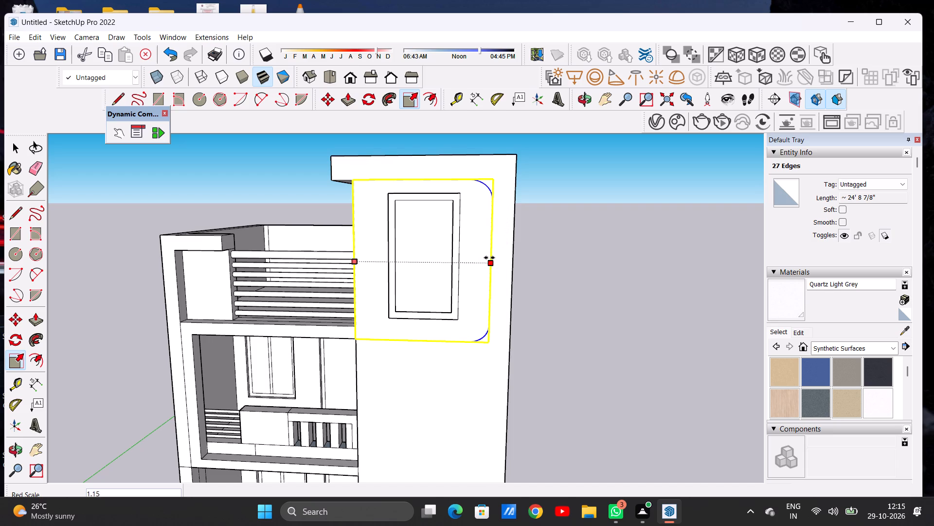
left_click(489, 258)
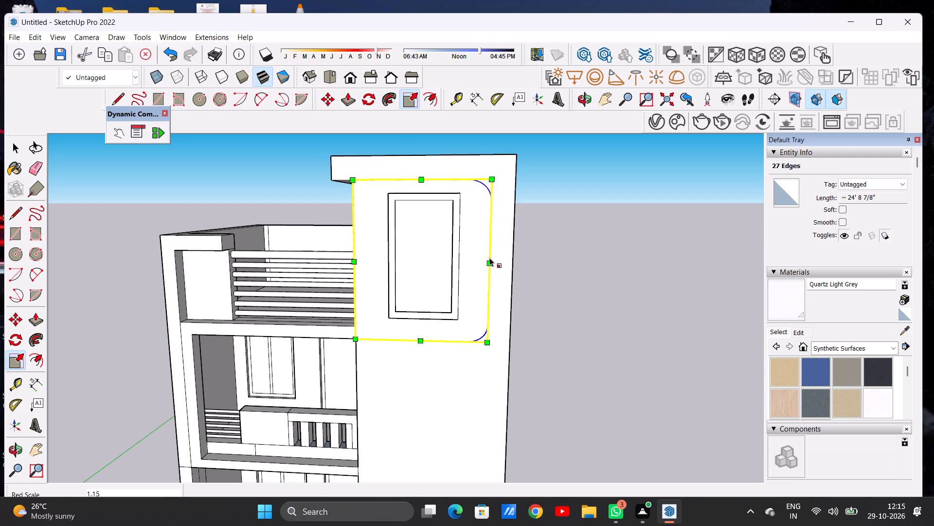
key("space")
left_click(570, 241)
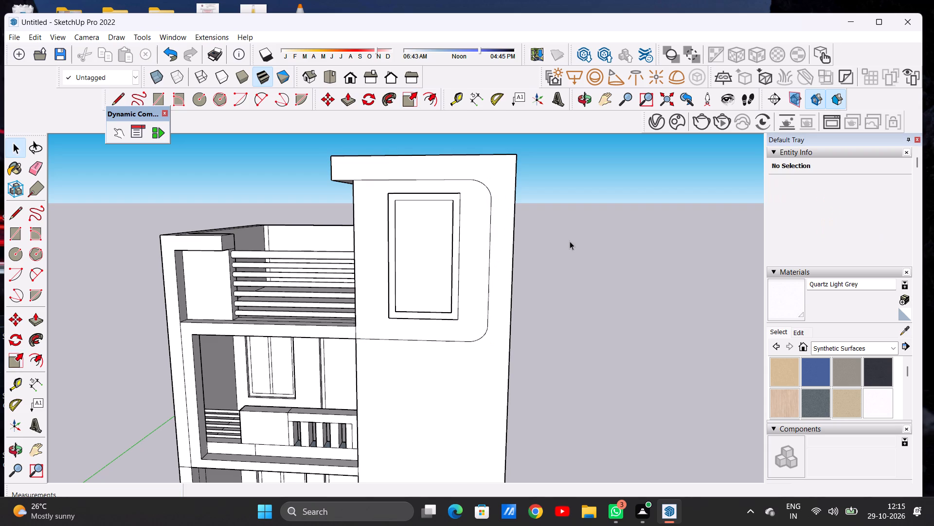
left_click(570, 241)
Draw a rectangle about 9' 7 9/16" high by 6' 3 1/16" wide on the plain front wall below the rounded panel, starting from its outer edge.
scroll(506, 268, "down", 12)
scroll(487, 292, "up", 6)
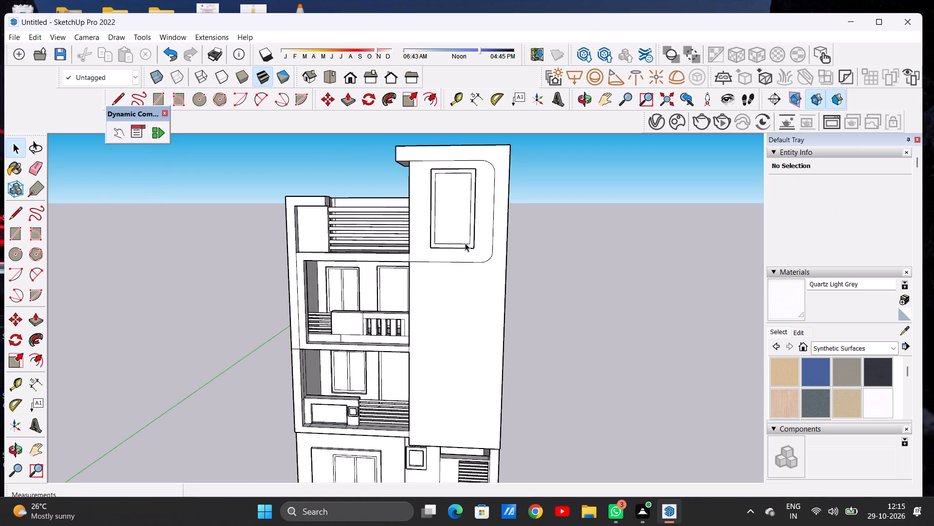
scroll(465, 232, "down", 6)
scroll(457, 280, "up", 7)
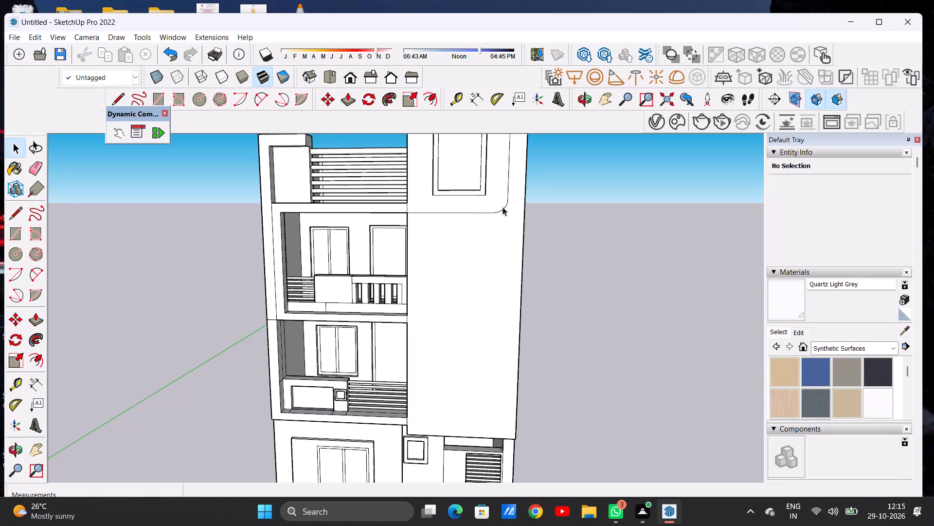
key("l")
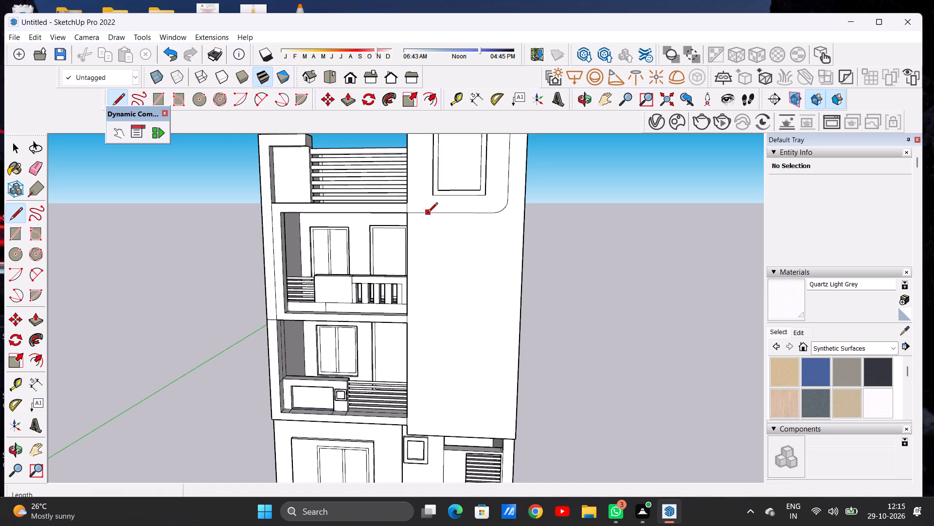
key("space")
type("R")
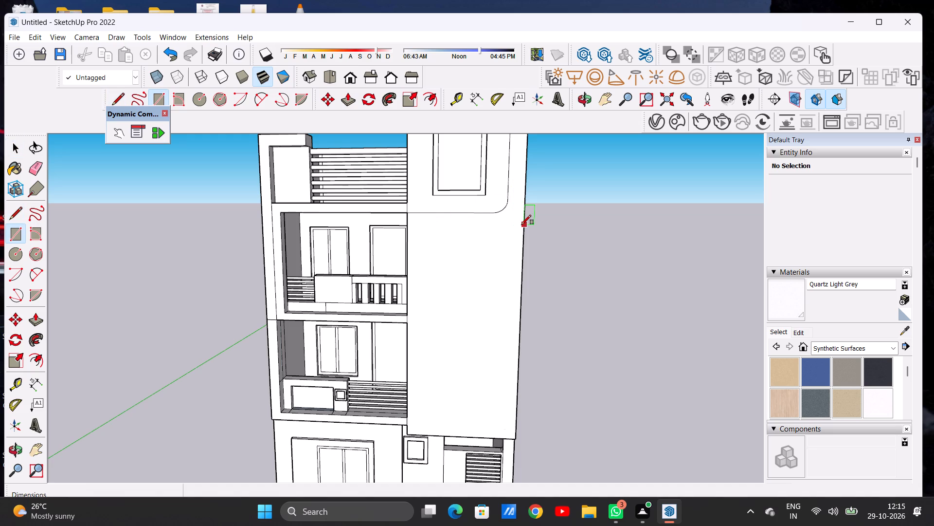
left_click(522, 228)
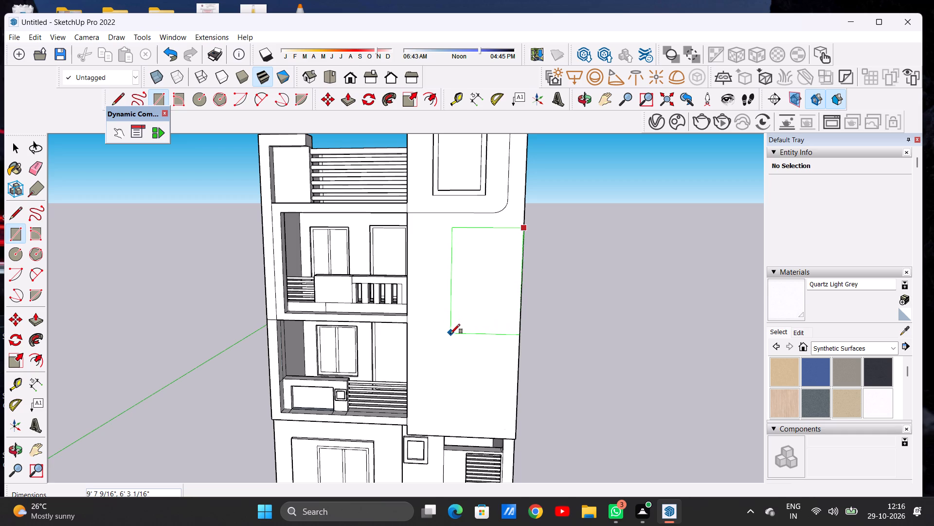
left_click(450, 334)
key("space")
Draw a horizontal line about 6' 3 1/16" long across the new rectangle, slightly above its bottom edge, to the wall's outer edge.
scroll(447, 266, "down", 4)
scroll(445, 321, "up", 3)
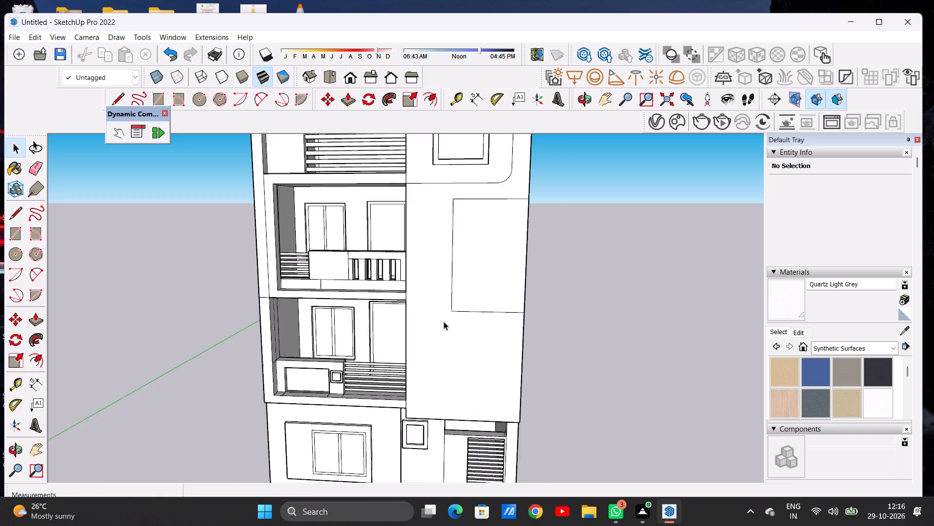
scroll(444, 321, "up", 5)
middle_click_drag(448, 314, 451, 303)
scroll(450, 310, "up", 3)
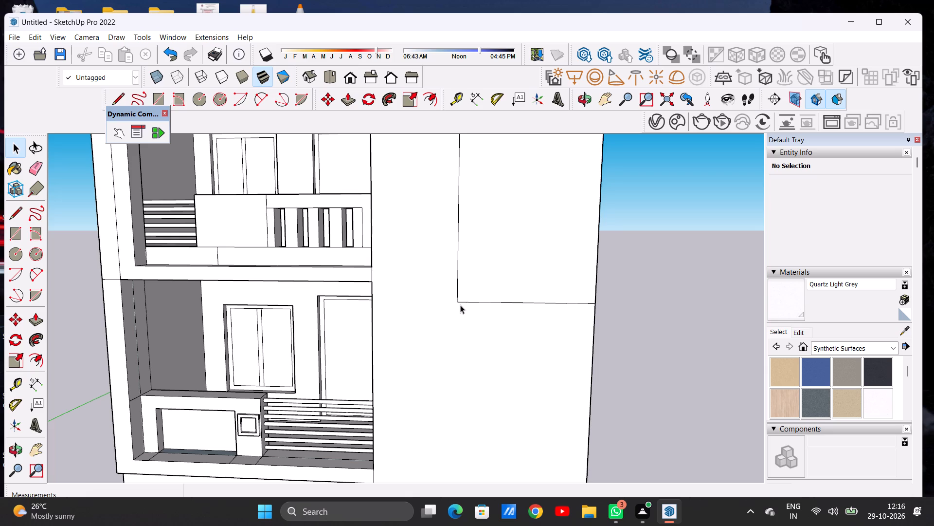
scroll(437, 320, "down", 4)
scroll(505, 292, "up", 4)
scroll(446, 318, "down", 5)
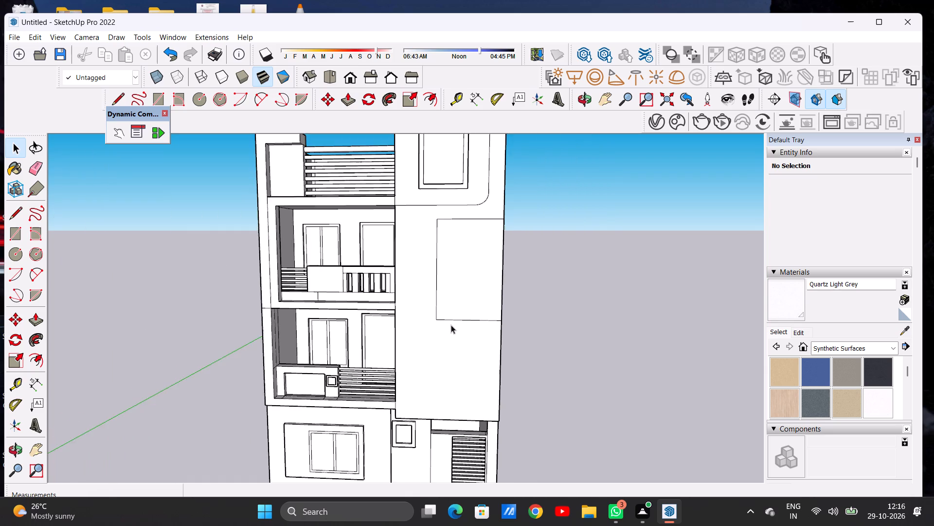
scroll(451, 325, "down", 8)
middle_click_drag(451, 326, 447, 312)
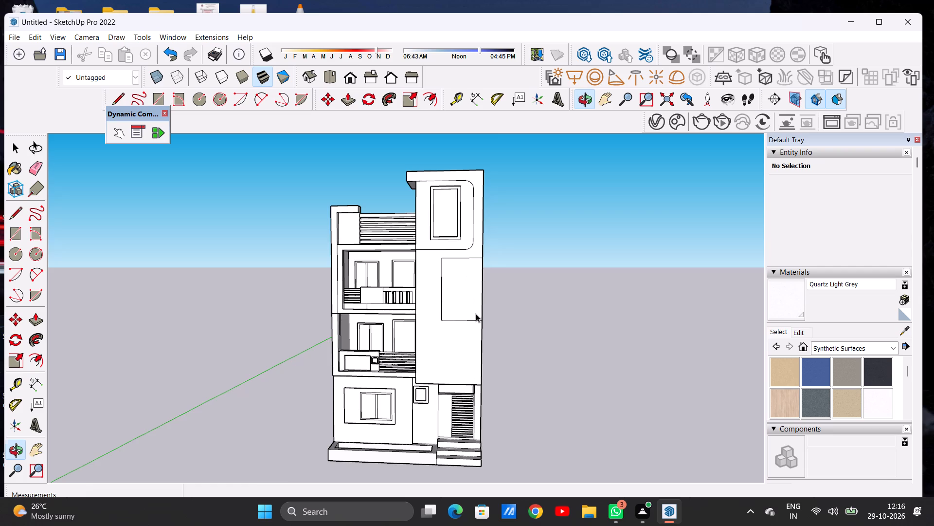
key("l")
scroll(452, 333, "up", 13)
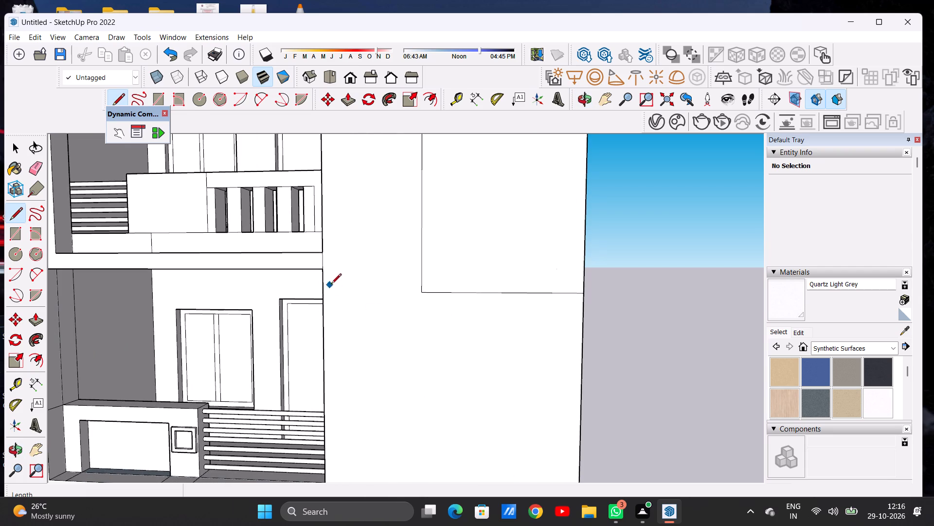
left_click(424, 282)
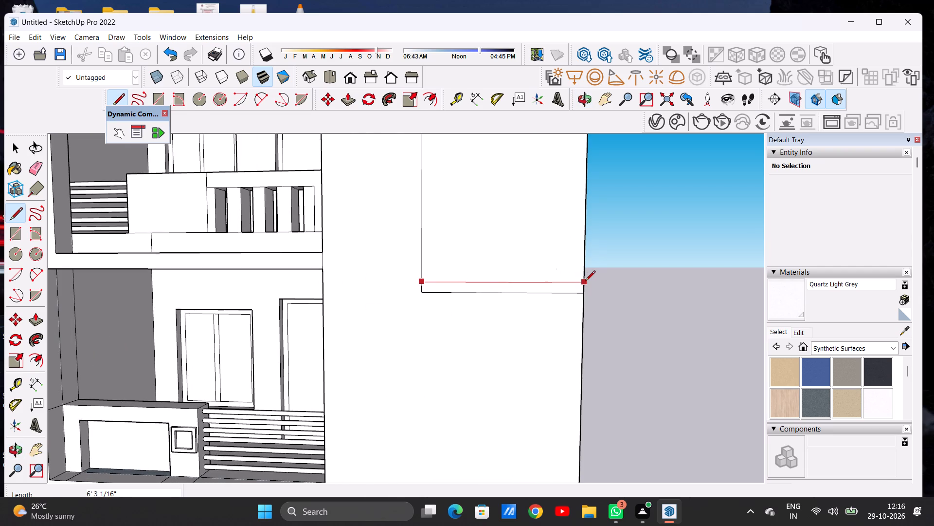
left_click(585, 282)
key("space")
Erase the rectangle's original bottom edge and the short vertical stub left below the new line.
type("E")
scroll(495, 304, "up", 3)
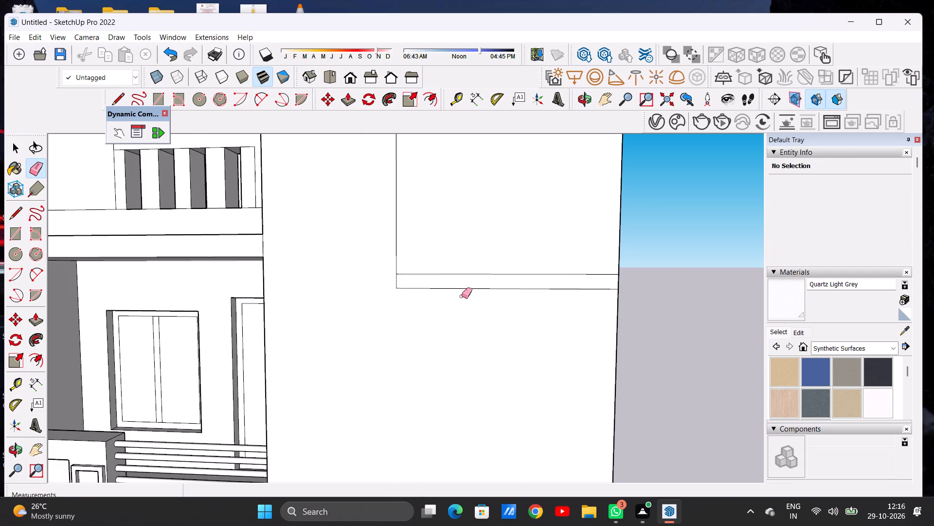
left_click_drag(444, 284, 444, 295)
scroll(409, 289, "up", 7)
left_click_drag(389, 280, 366, 281)
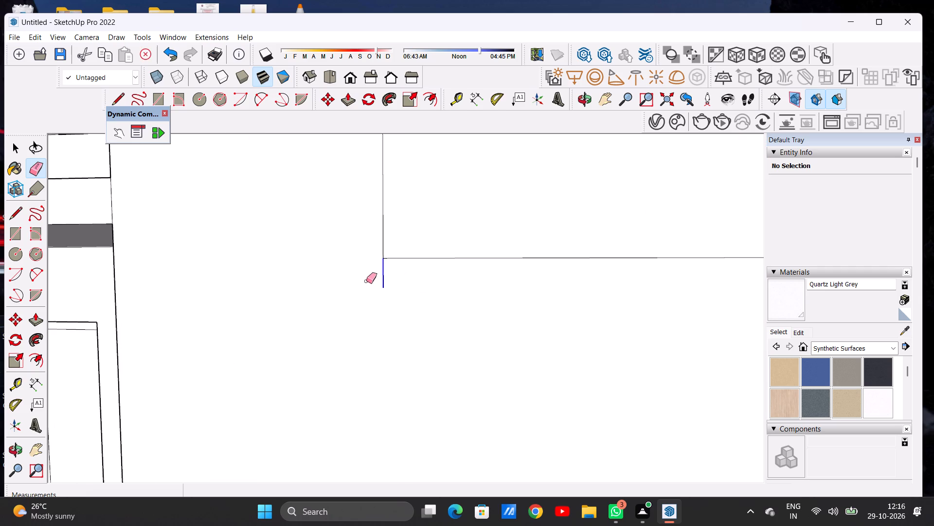
key("space")
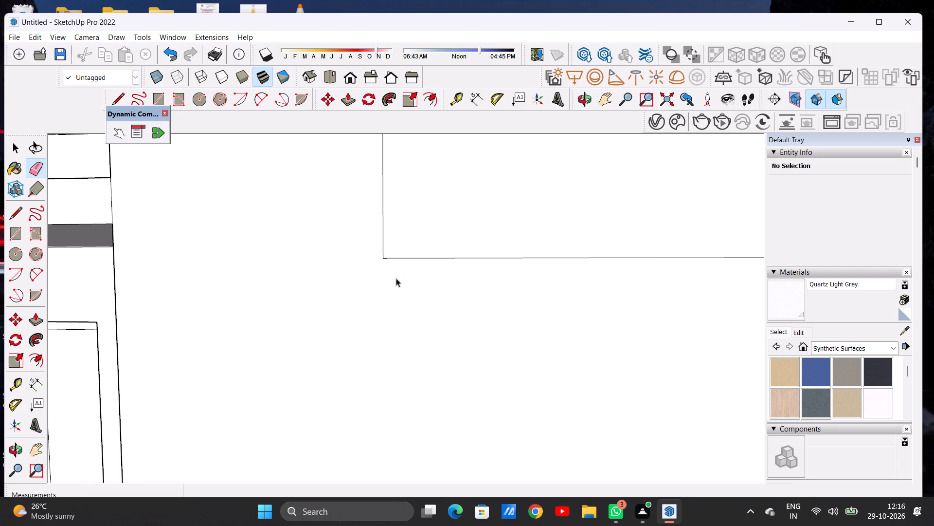
Draw an adjoining rectangle about 9' 2 9/16" high by 2' 4 13/16" wide along the first rectangle's vertical edge, on the balcony side.
scroll(496, 262, "down", 13)
scroll(365, 281, "up", 1)
scroll(361, 282, "down", 6)
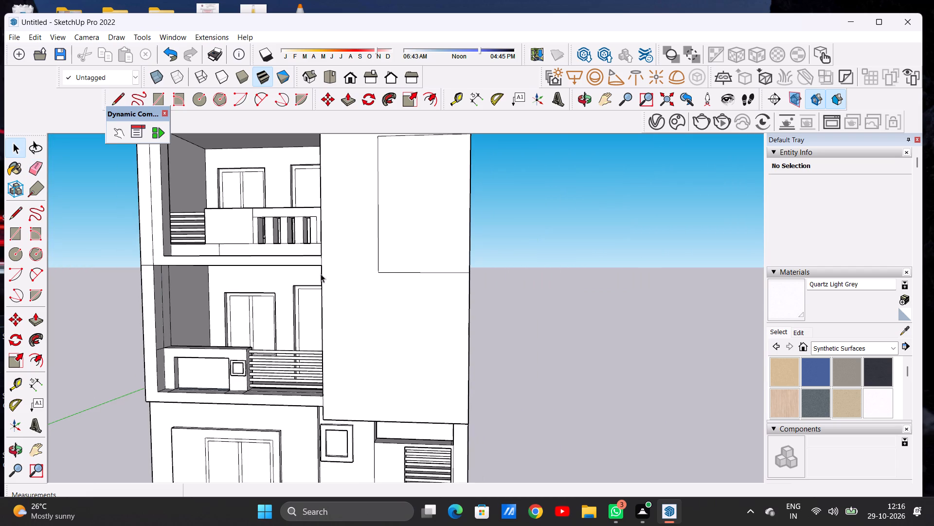
scroll(406, 285, "down", 4)
scroll(408, 287, "up", 1)
scroll(409, 288, "down", 3)
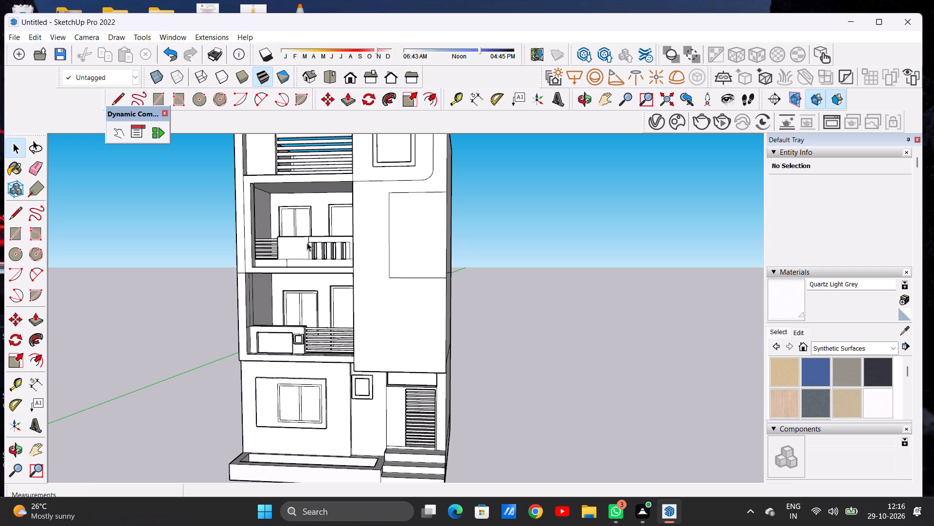
scroll(295, 242, "down", 3)
scroll(355, 218, "up", 8)
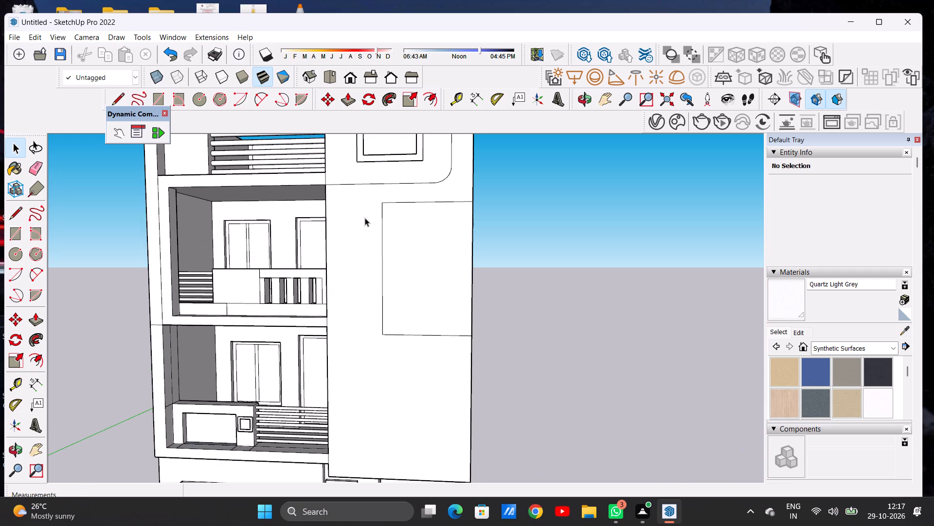
key("r")
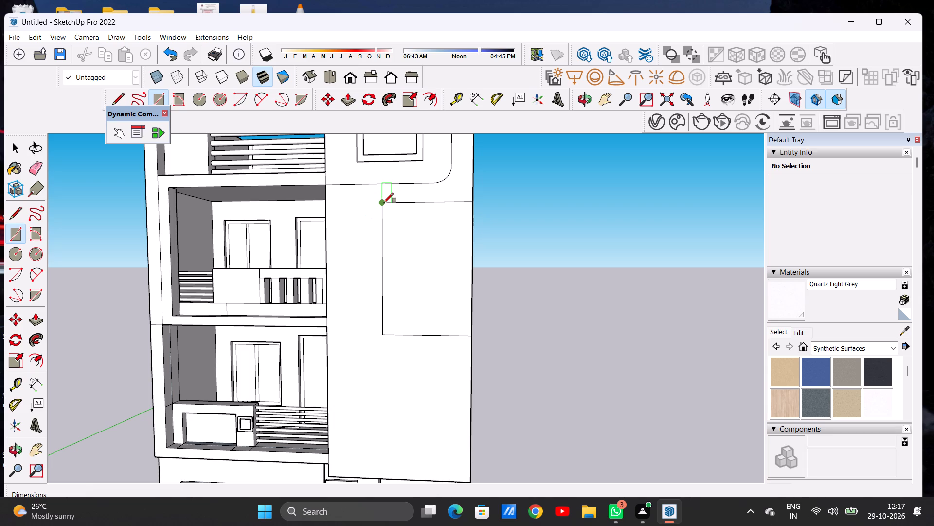
left_click(384, 203)
left_click(383, 337)
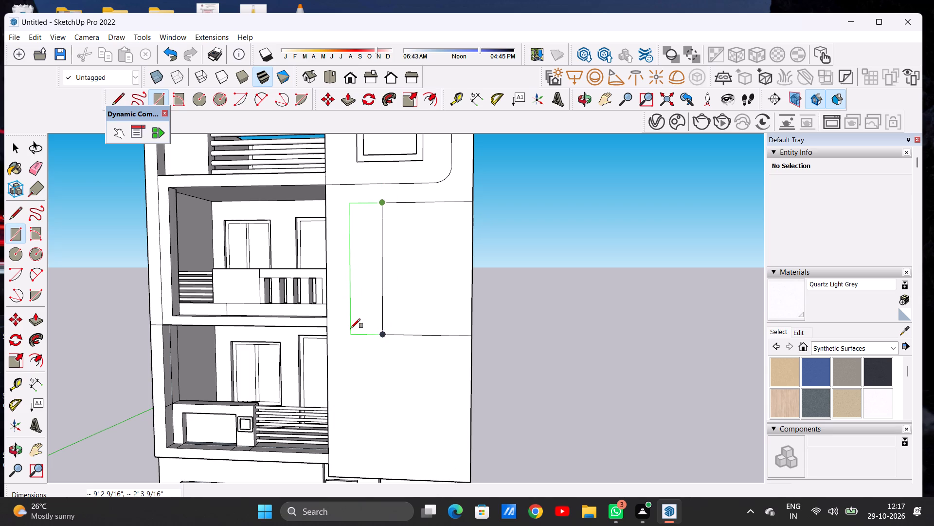
left_click(349, 328)
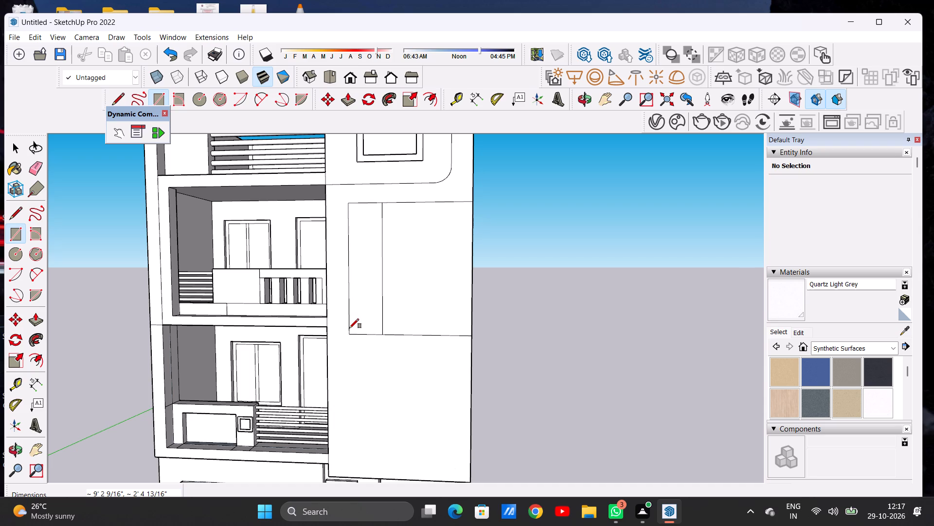
Erase the vertical line dividing the two adjoining rectangles on the front wall.
key("space")
key("e")
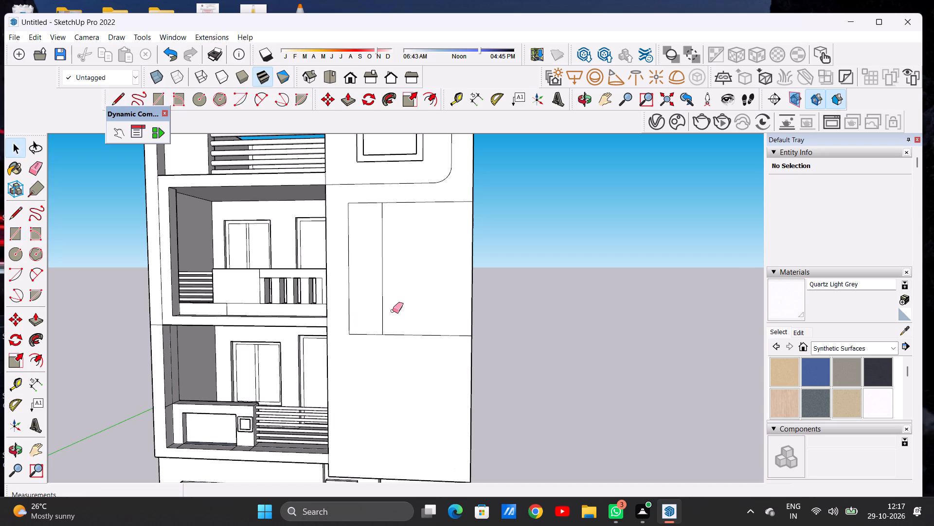
left_click_drag(388, 297, 379, 300)
key("space")
Round the merged rectangle's upper and lower corners on the balcony side with arcs.
scroll(341, 322, "down", 13)
scroll(358, 280, "up", 9)
left_click(258, 97)
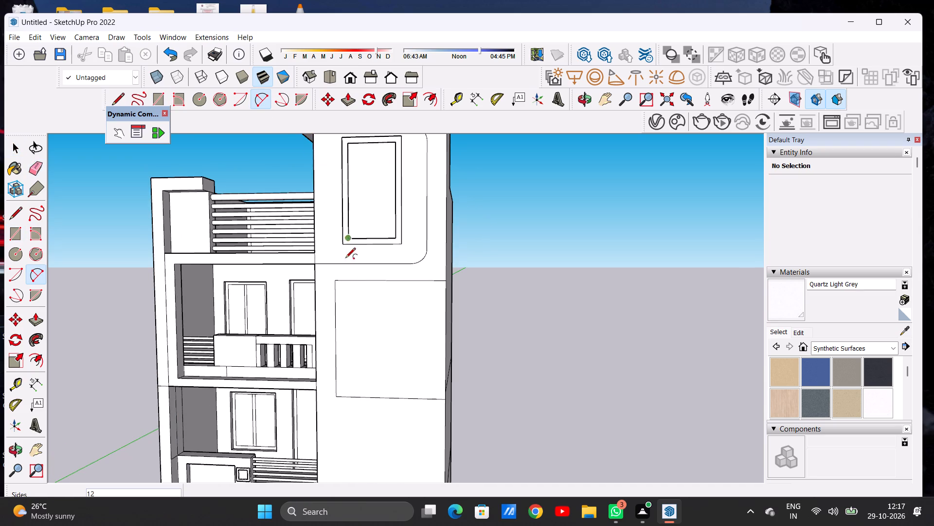
scroll(345, 309, "up", 4)
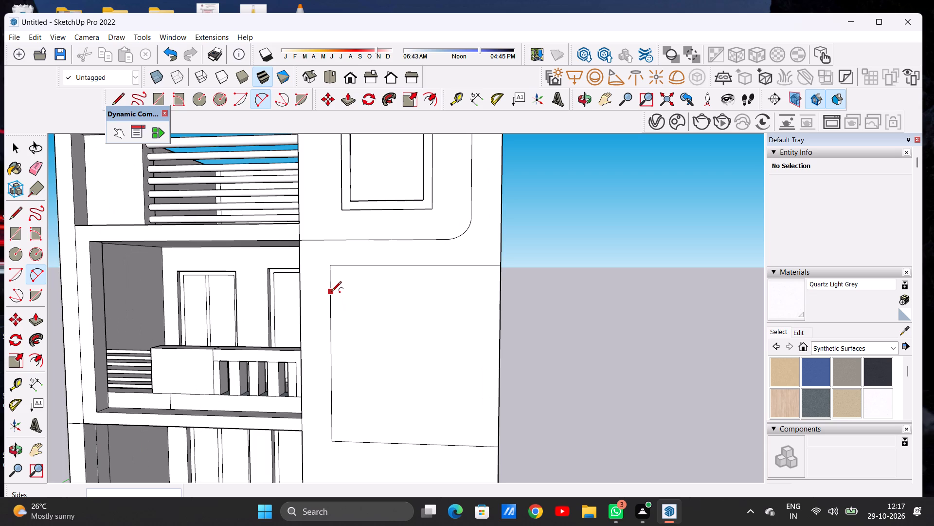
left_click(331, 295)
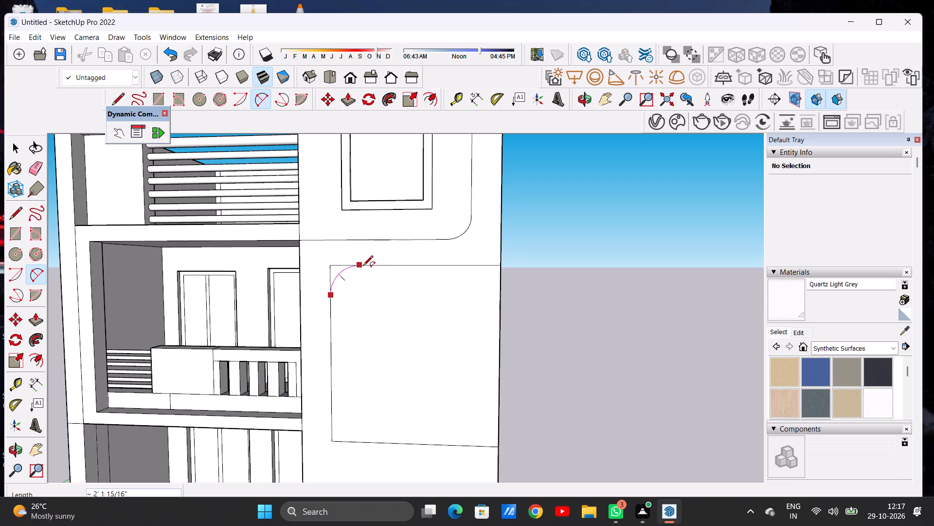
double_click(361, 265)
scroll(363, 267, "down", 2)
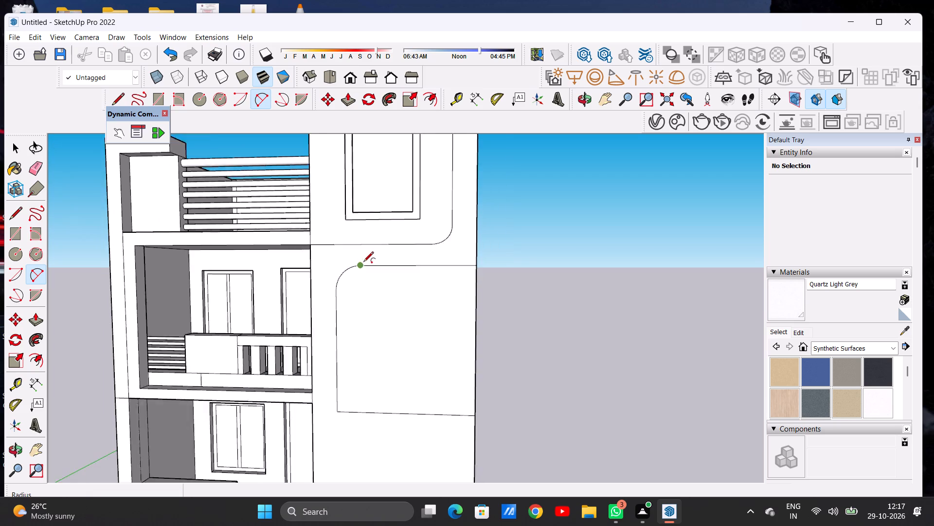
scroll(363, 263, "down", 3)
scroll(358, 378, "up", 7)
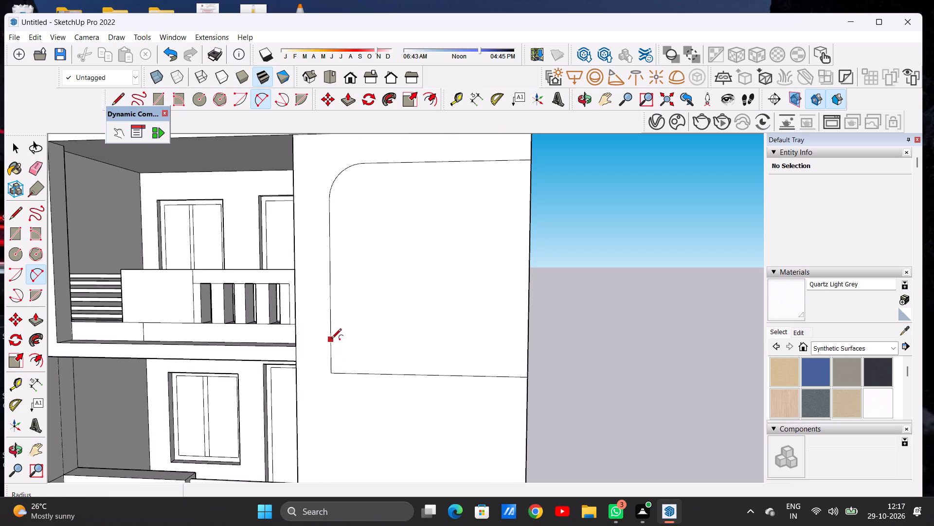
left_click(331, 339)
double_click(364, 374)
key("space")
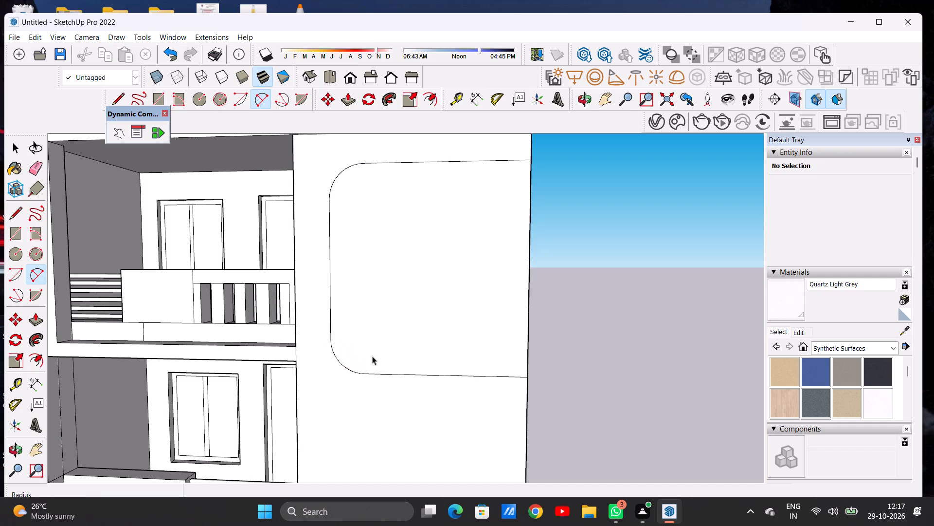
Draw a rectangle about 6' 6 7/8" high by 5' 5 5/8" wide inside the new rounded panel.
scroll(369, 352, "down", 14)
scroll(366, 350, "up", 1)
scroll(366, 350, "down", 1)
scroll(366, 350, "up", 1)
scroll(366, 350, "down", 1)
scroll(366, 350, "up", 4)
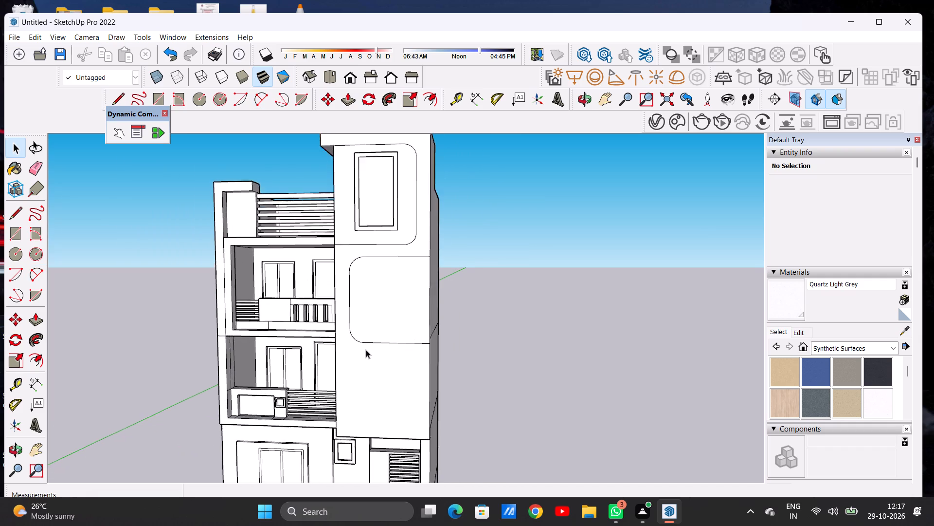
scroll(366, 350, "up", 6)
key("r")
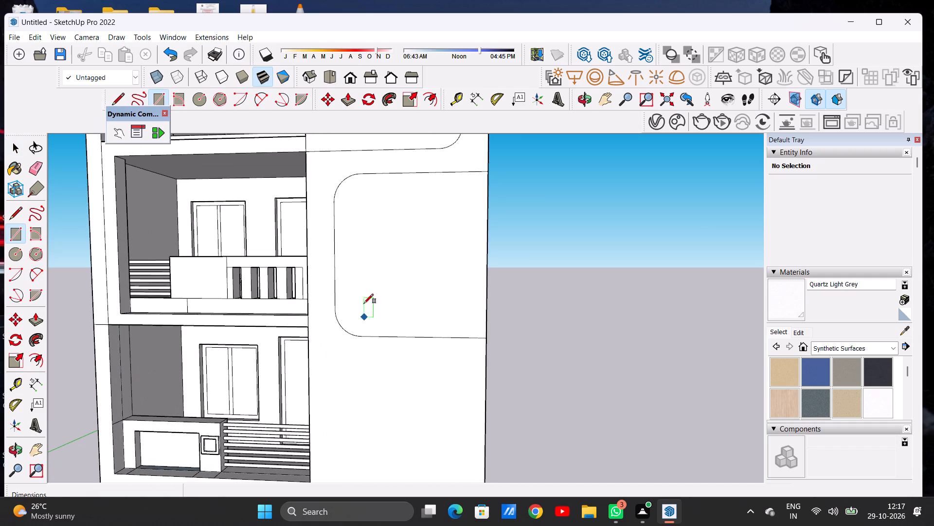
left_click(360, 201)
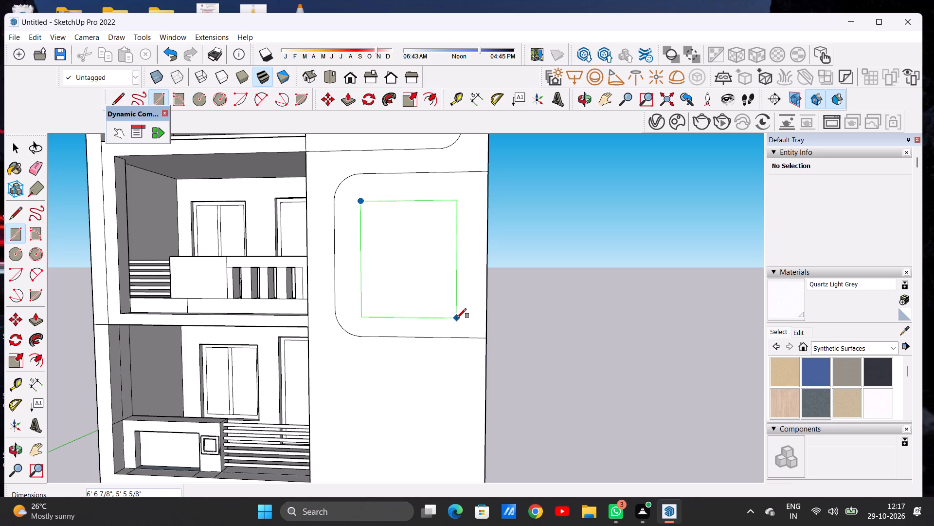
left_click(457, 318)
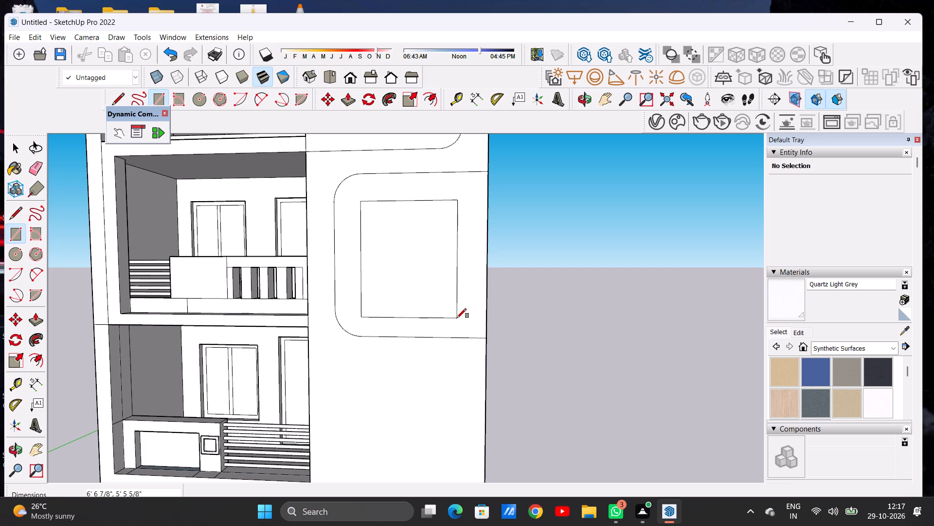
key("space")
Offset the inner rectangle's outline inward about 4 5/8" to form a window frame border.
scroll(412, 325, "down", 11)
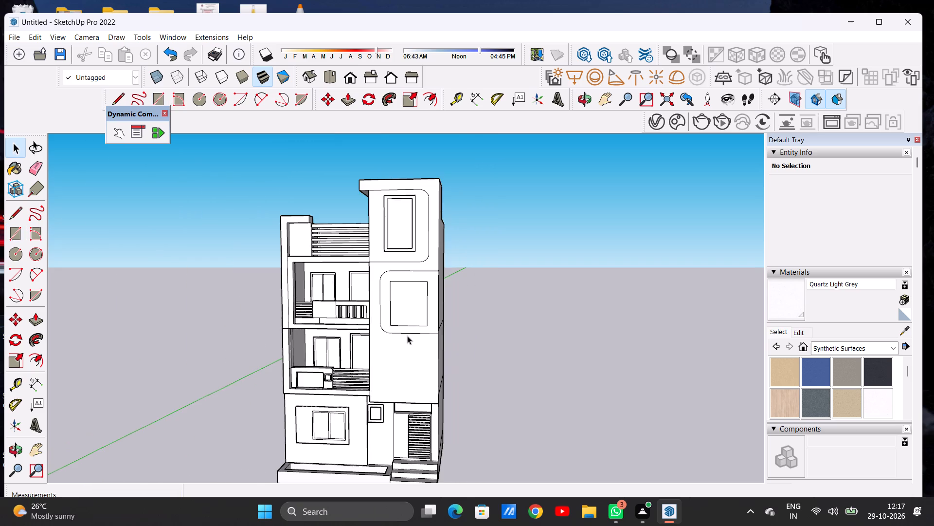
scroll(409, 230, "up", 13)
scroll(420, 217, "down", 14)
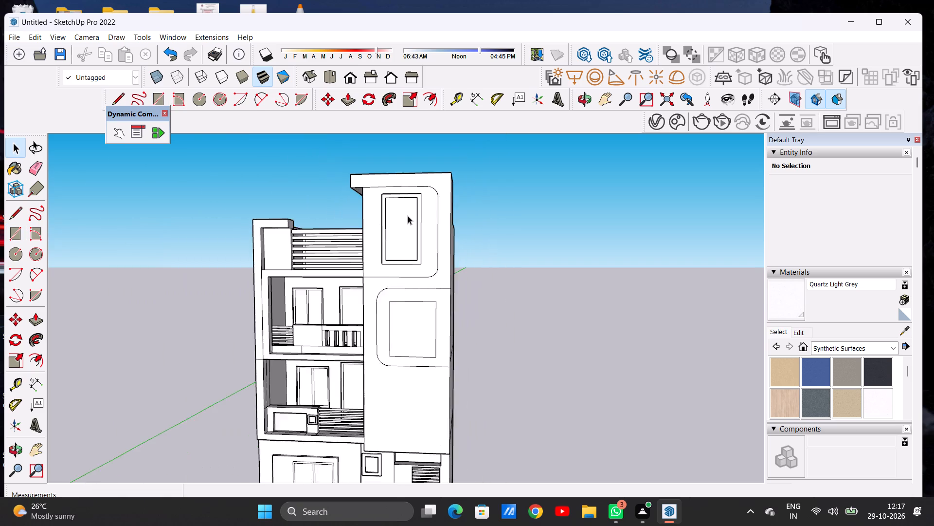
scroll(408, 216, "down", 5)
scroll(410, 290, "up", 12)
type("OF")
left_click(395, 217)
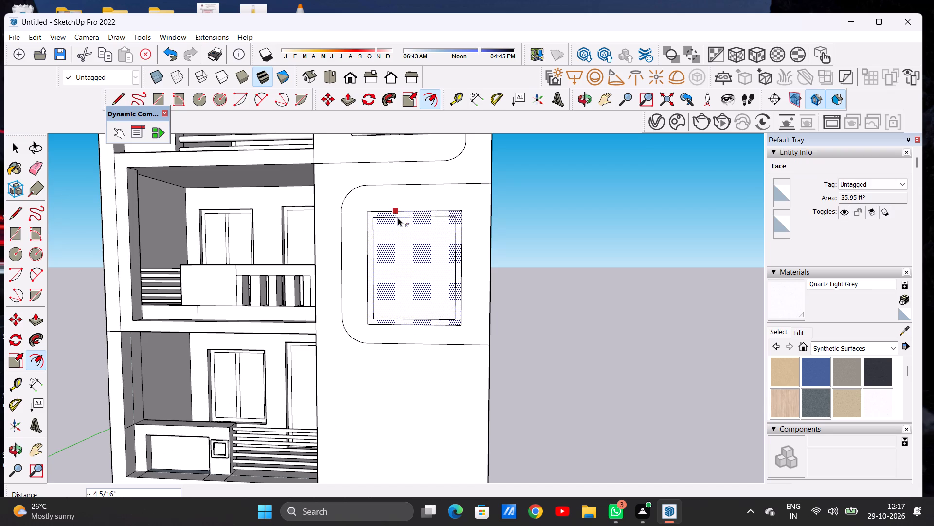
left_click(398, 218)
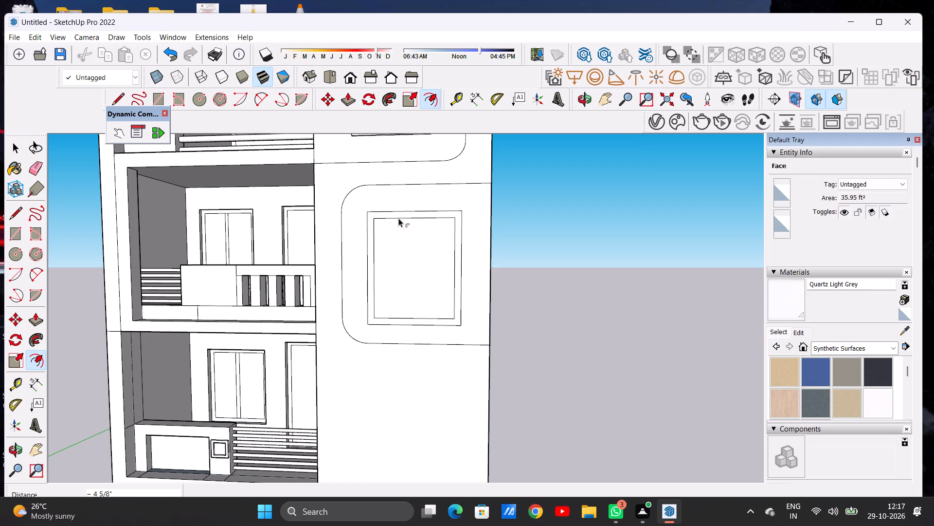
key("space")
Push/Pull the window frame border outward about 3 11/16" from the rounded panel.
middle_click_drag(425, 241, 290, 268)
key("p")
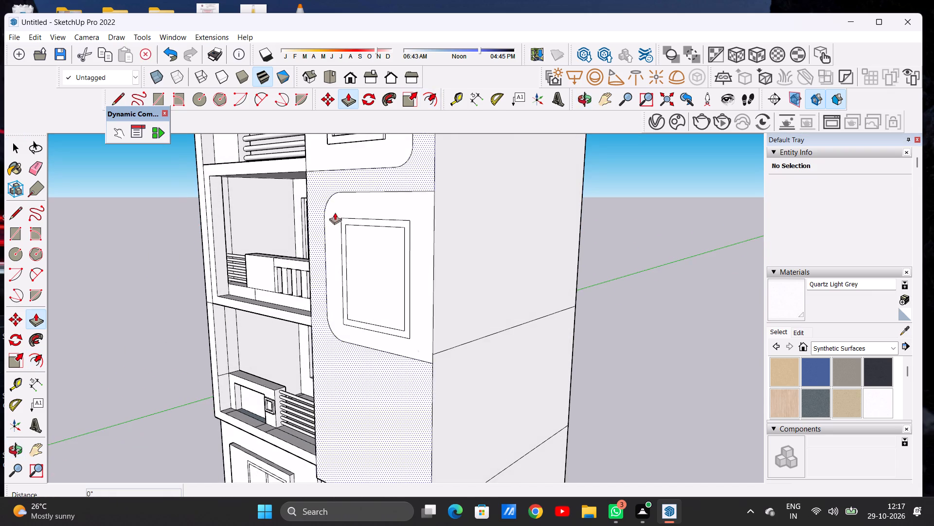
scroll(408, 213, "up", 10)
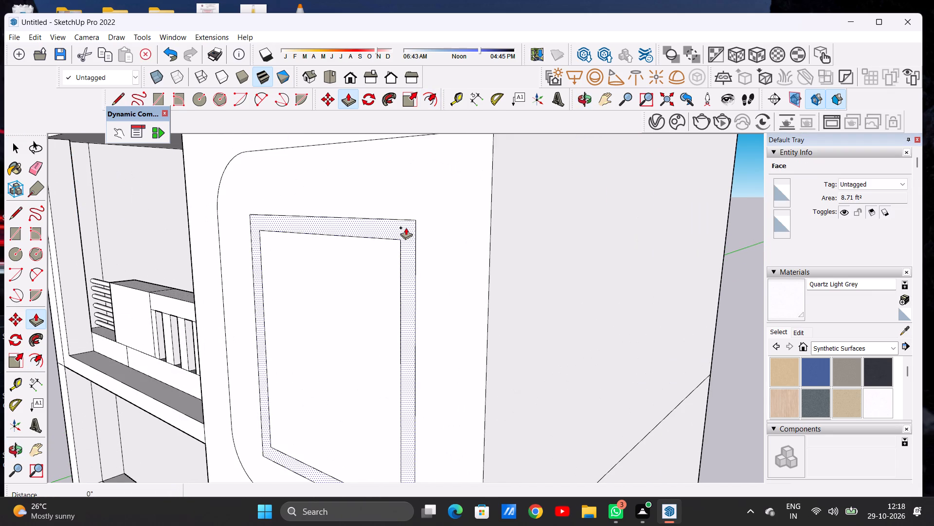
left_click(406, 227)
left_click(395, 235)
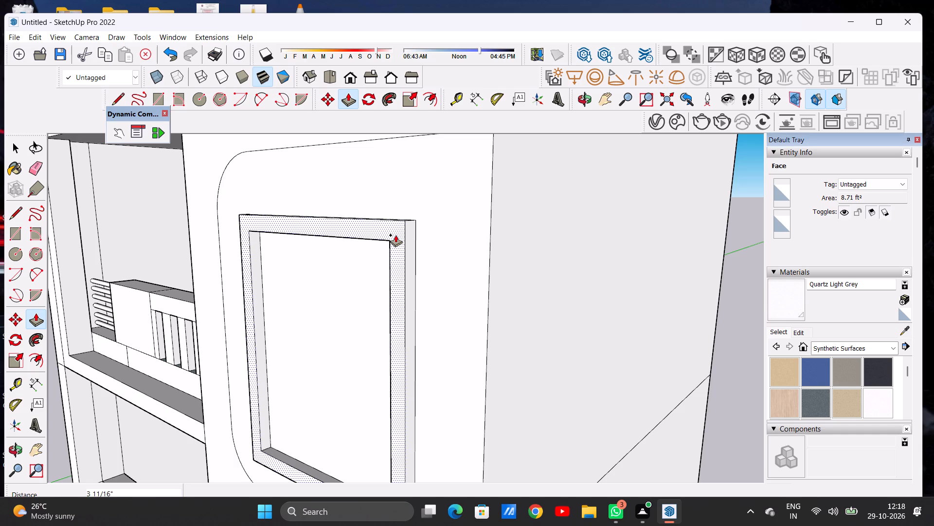
key("space")
Examine the whole front elevation and the plain wall below the new framed window.
scroll(419, 229, "down", 12)
scroll(404, 212, "up", 3)
scroll(404, 212, "down", 9)
scroll(401, 210, "up", 3)
scroll(401, 222, "down", 15)
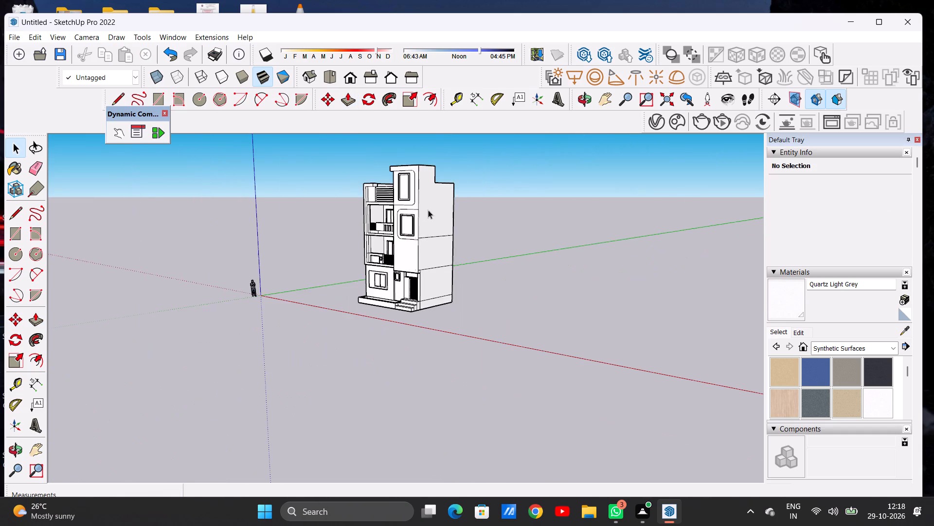
middle_click_drag(394, 238, 529, 216)
scroll(415, 242, "up", 7)
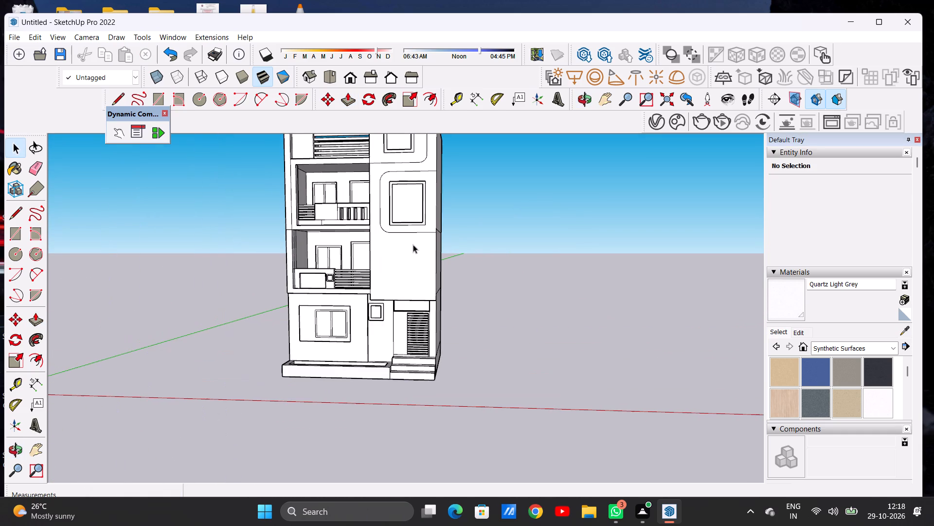
scroll(444, 238, "down", 4)
middle_click_drag(463, 247, 474, 252)
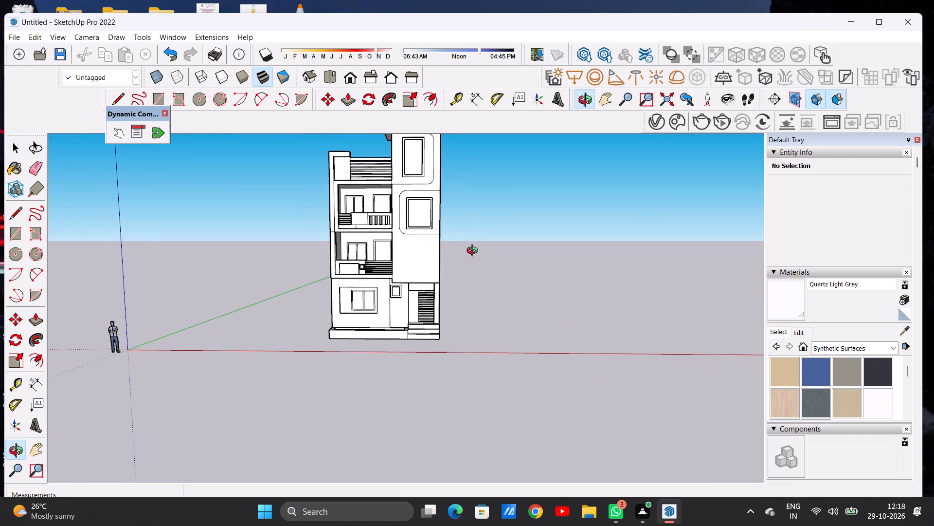
middle_click_drag(474, 252, 470, 252)
scroll(427, 257, "down", 1)
scroll(427, 257, "up", 1)
scroll(427, 257, "down", 4)
scroll(421, 250, "up", 7)
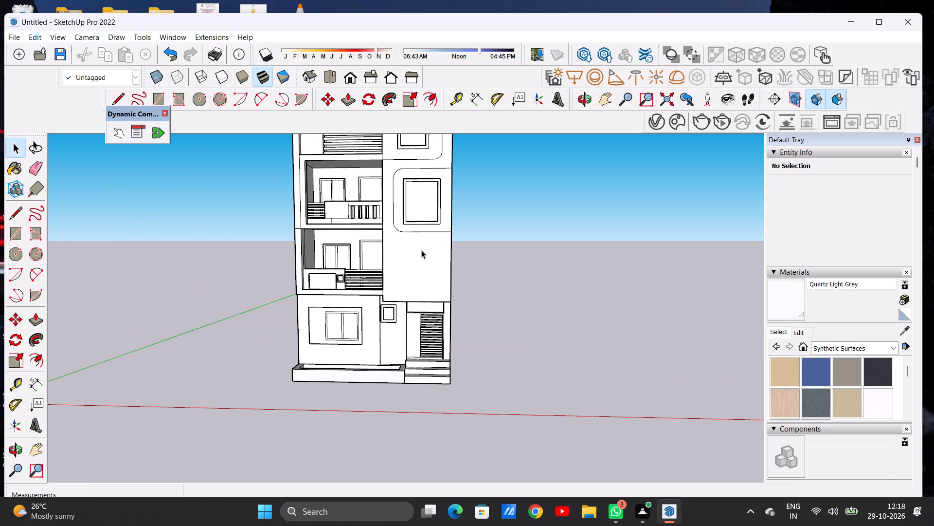
Draw a rectangle about 8' 5" high by 9' 4 1/2" wide on the plain wall above the entrance, starting from its balcony-side edge.
scroll(418, 247, "down", 5)
scroll(421, 285, "up", 7)
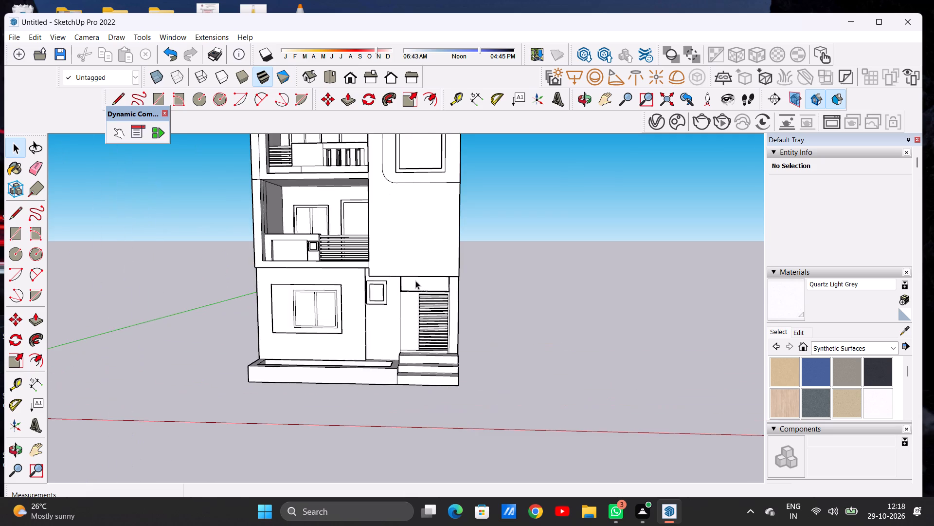
scroll(415, 281, "down", 5)
scroll(410, 261, "up", 7)
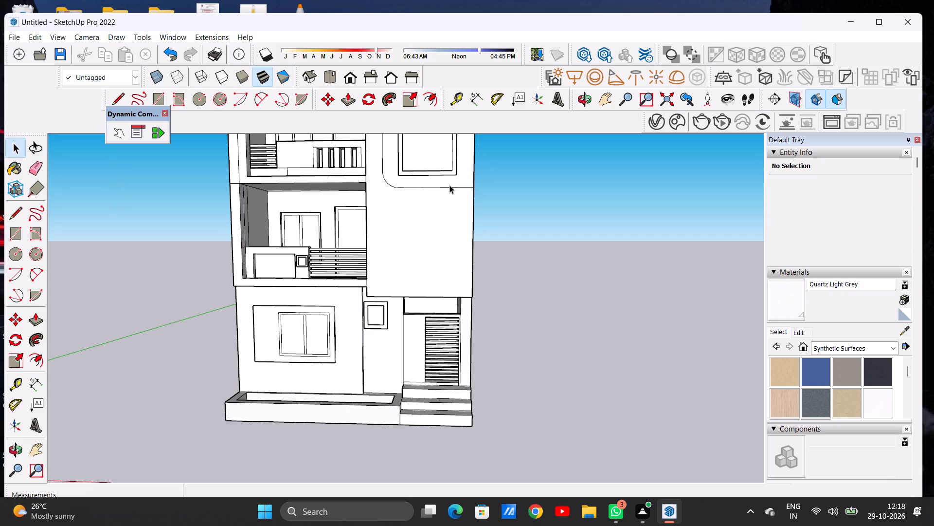
key("r")
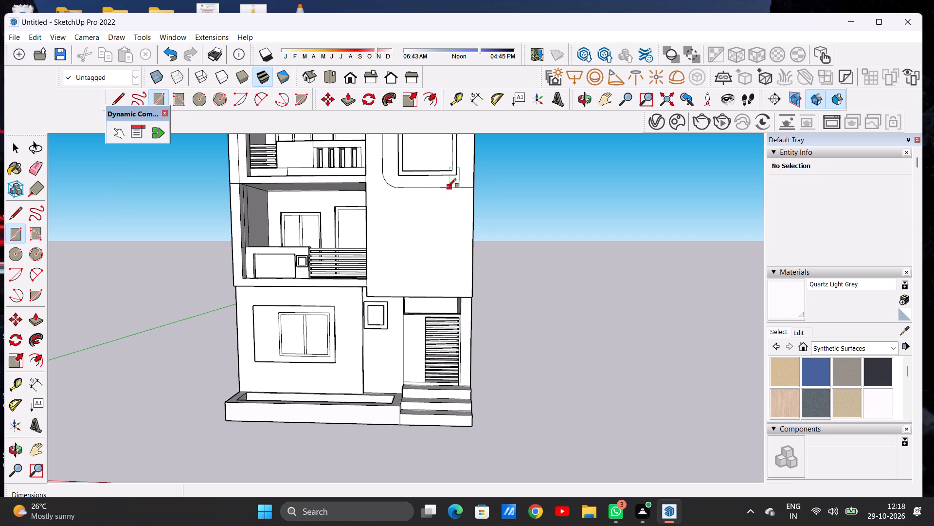
left_click(368, 198)
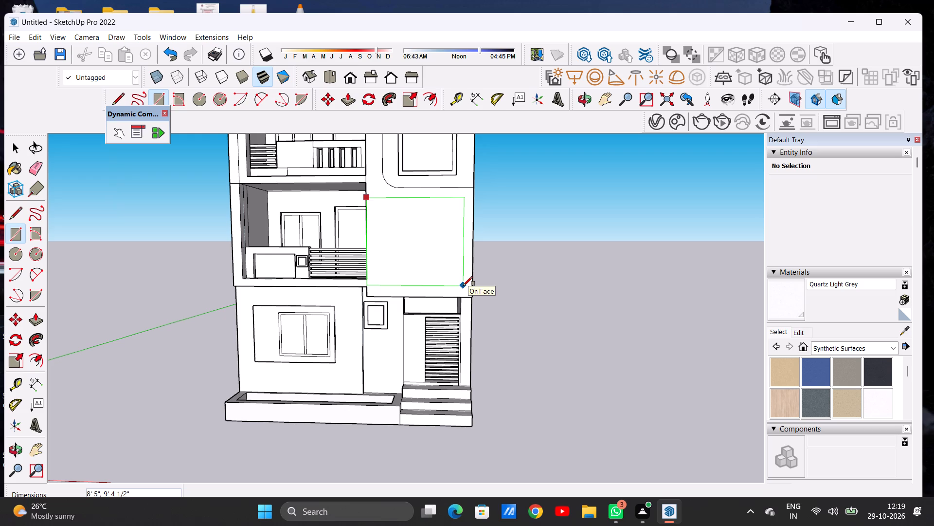
left_click(463, 286)
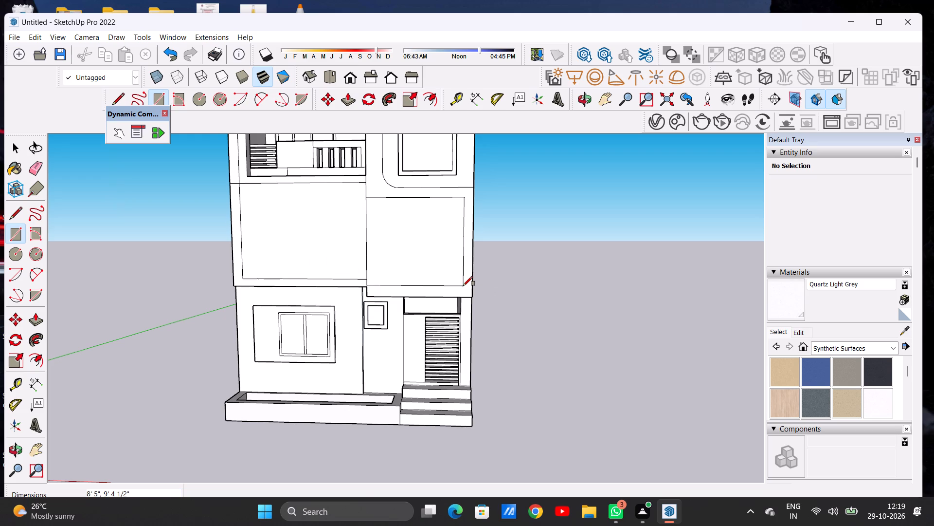
Delete the stray face covering the lower balcony opening beside the new rectangle.
key("space")
left_click(314, 245)
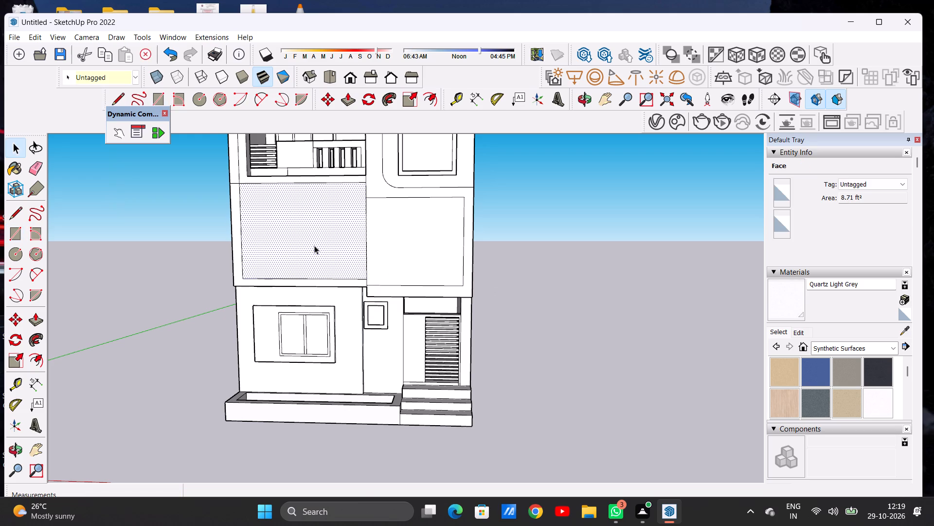
key("Delete")
Round the upper outer corner of the rectangle above the entrance with an arc spanning about 2' 8 1/2".
scroll(374, 275, "down", 7)
scroll(405, 242, "up", 9)
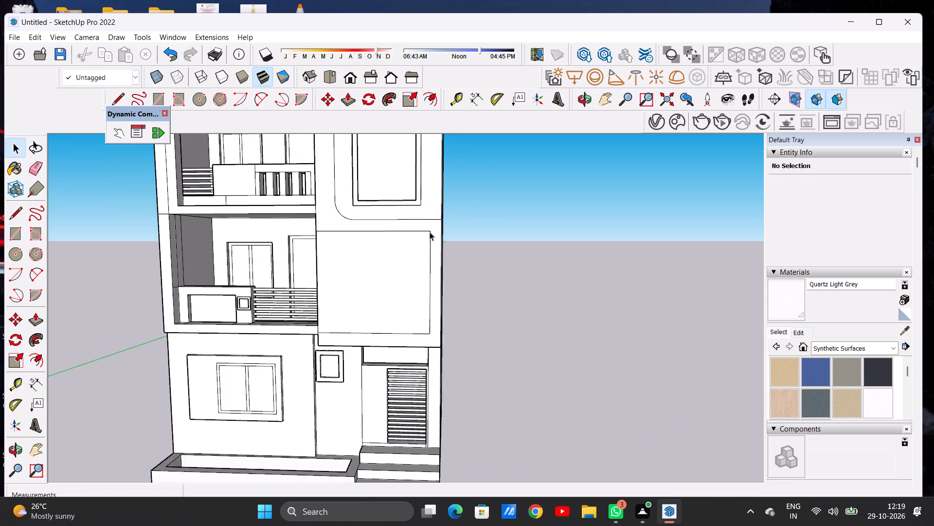
scroll(430, 232, "up", 1)
middle_click_drag(403, 251, 413, 242)
scroll(413, 239, "up", 2)
scroll(413, 239, "down", 2)
scroll(413, 239, "up", 1)
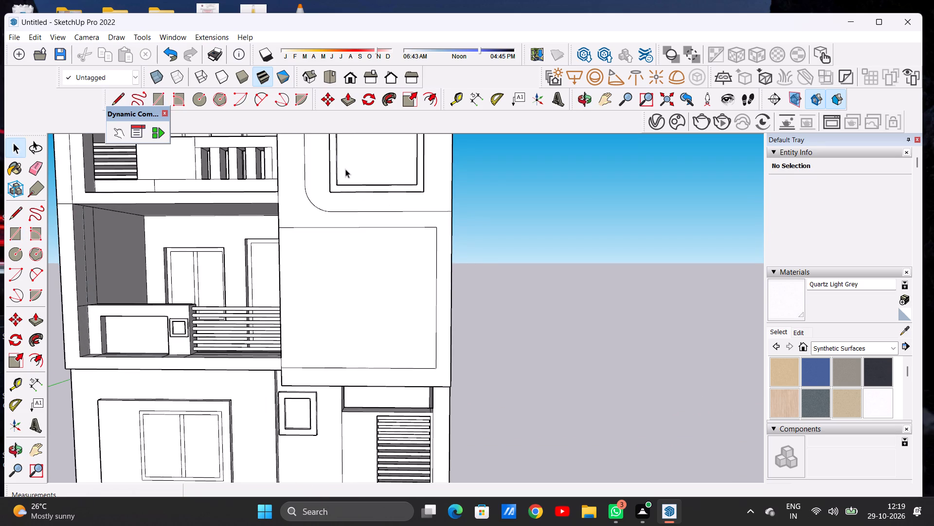
left_click(261, 98)
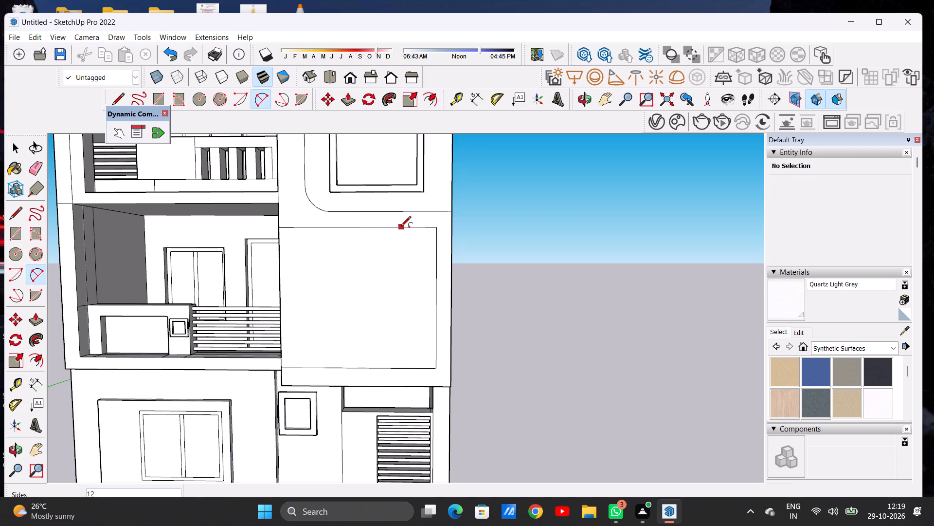
left_click(401, 227)
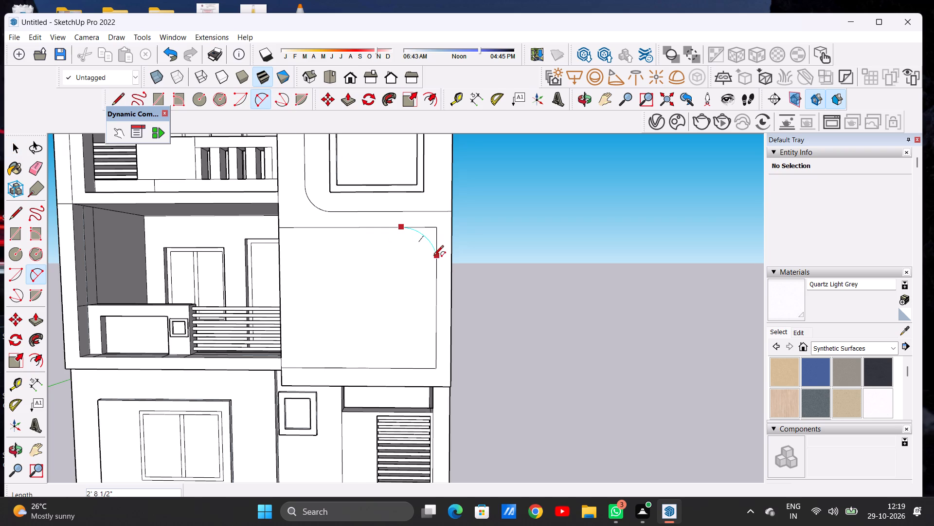
double_click(435, 258)
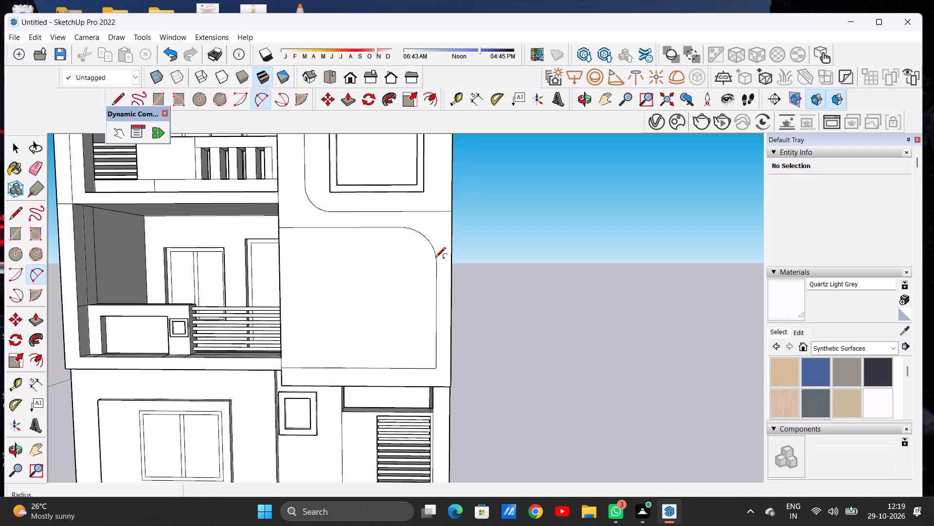
scroll(431, 218, "down", 5)
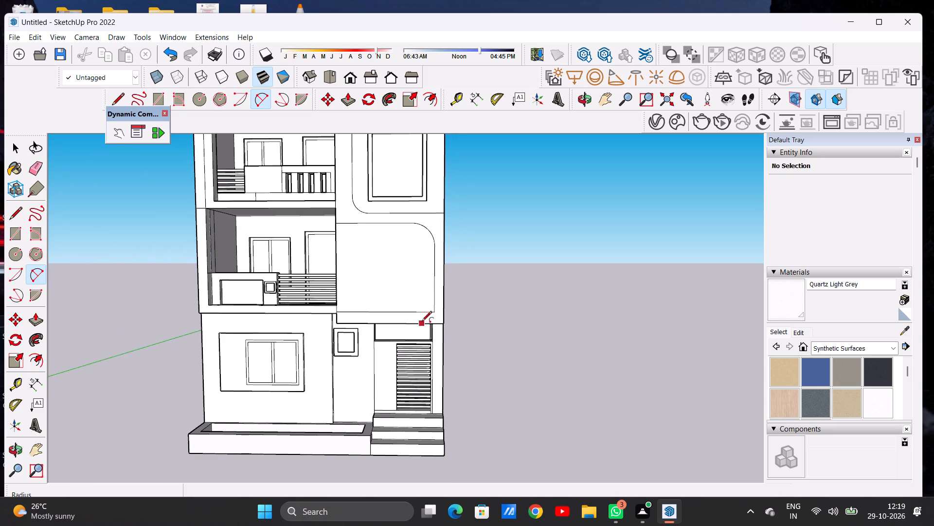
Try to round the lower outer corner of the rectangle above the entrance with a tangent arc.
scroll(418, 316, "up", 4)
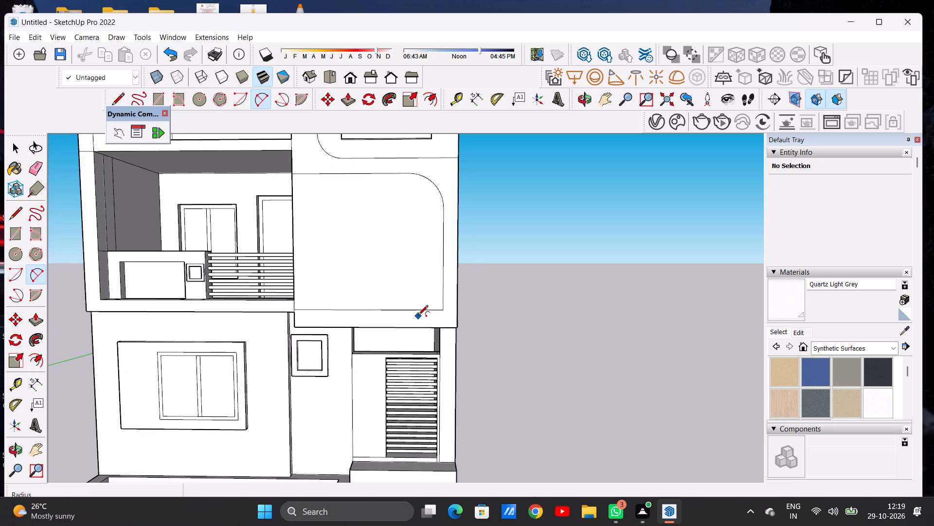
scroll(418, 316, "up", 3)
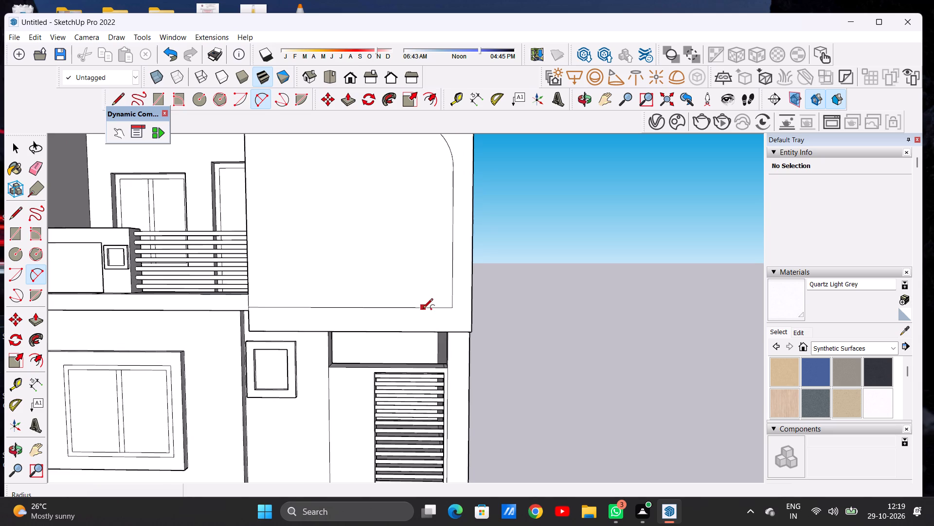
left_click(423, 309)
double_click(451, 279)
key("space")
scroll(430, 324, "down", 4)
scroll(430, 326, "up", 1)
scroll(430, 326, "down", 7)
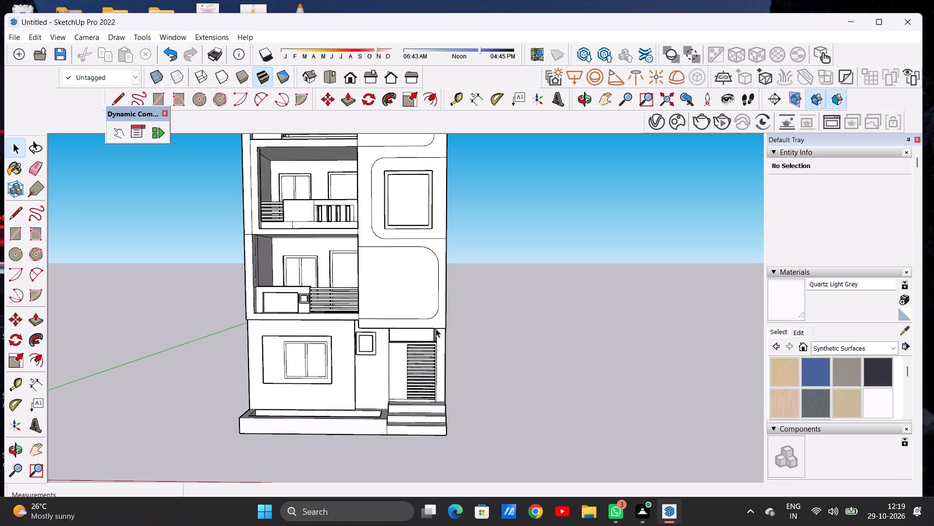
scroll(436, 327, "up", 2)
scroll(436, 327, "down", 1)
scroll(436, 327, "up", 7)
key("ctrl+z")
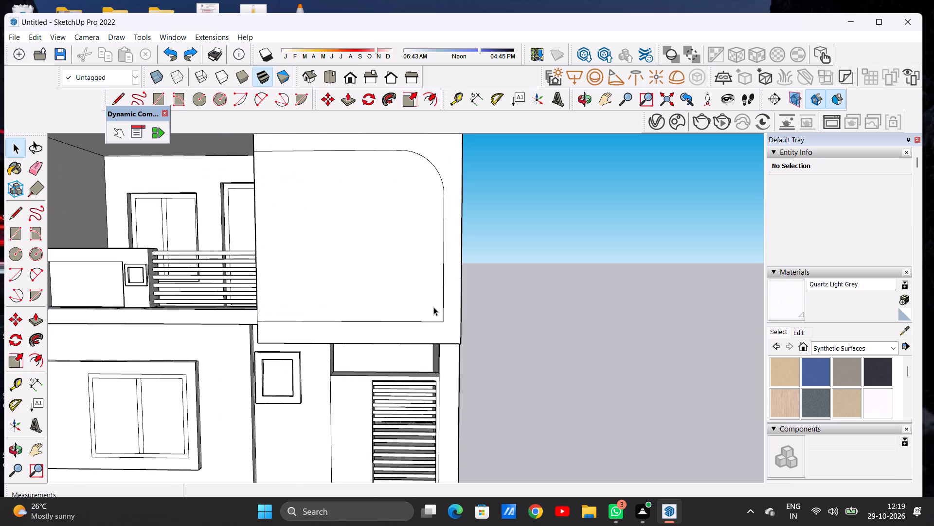
Round the lower outer corner of the rectangle above the entrance with an arc spanning about 1' 3 1/4" and erase the leftover square-corner edges.
left_click(258, 100)
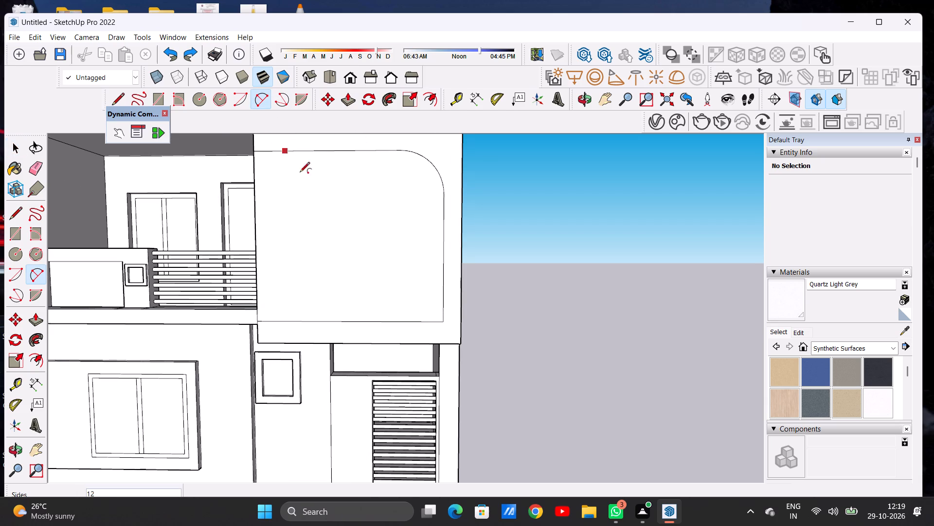
scroll(452, 355, "up", 6)
left_click(396, 290)
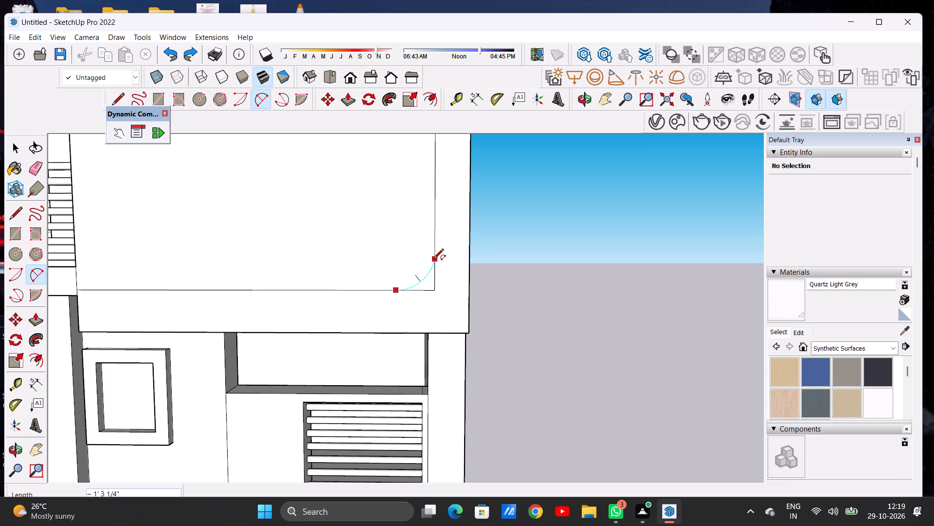
double_click(433, 260)
left_click(433, 260)
key("space")
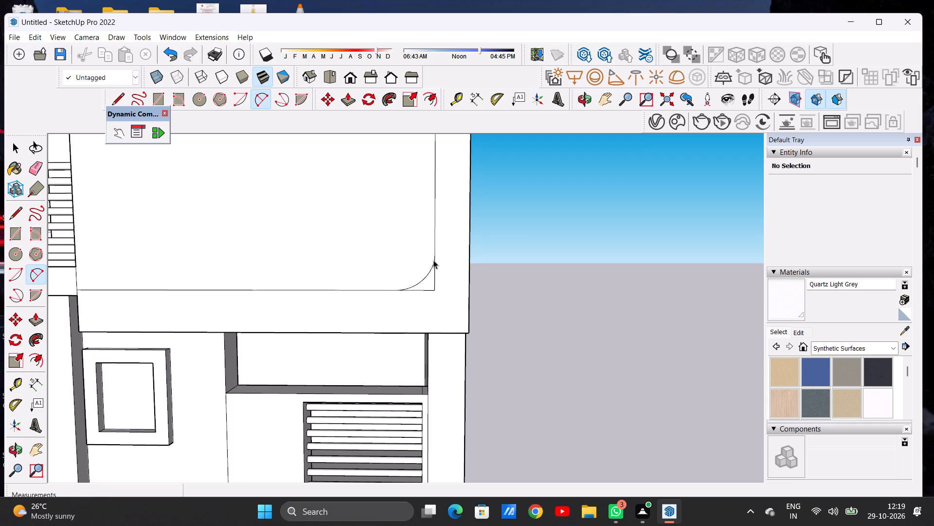
type("E")
left_click_drag(432, 278, 435, 284)
left_click_drag(425, 287, 425, 294)
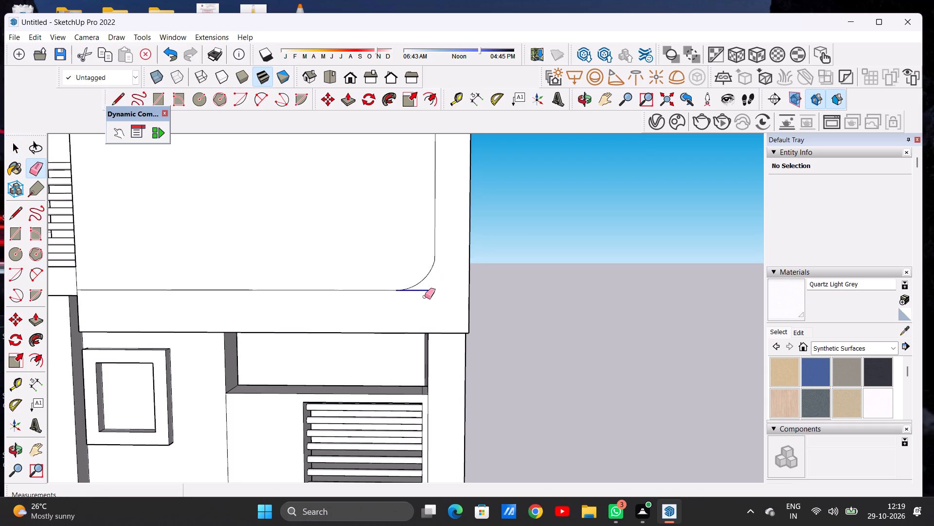
key("space")
scroll(430, 307, "down", 20)
scroll(430, 307, "down", 2)
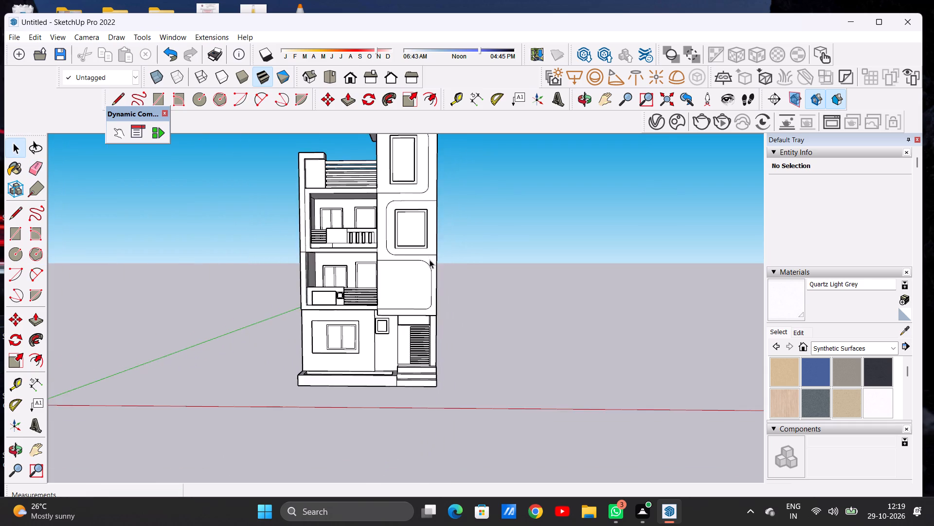
scroll(428, 252, "up", 6)
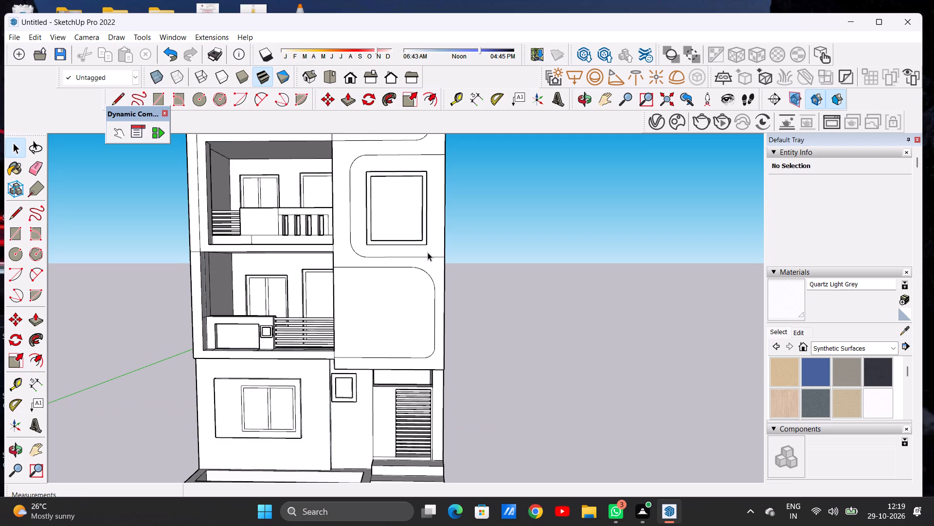
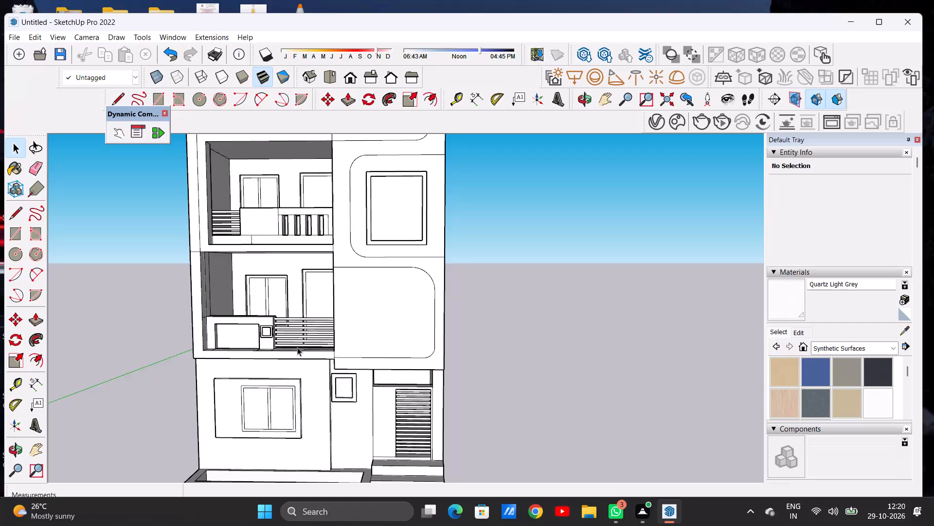
Examine the rounded rectangle above the entrance and how it lines up with the balconies and panels around it.
scroll(321, 361, "down", 10)
scroll(349, 337, "up", 13)
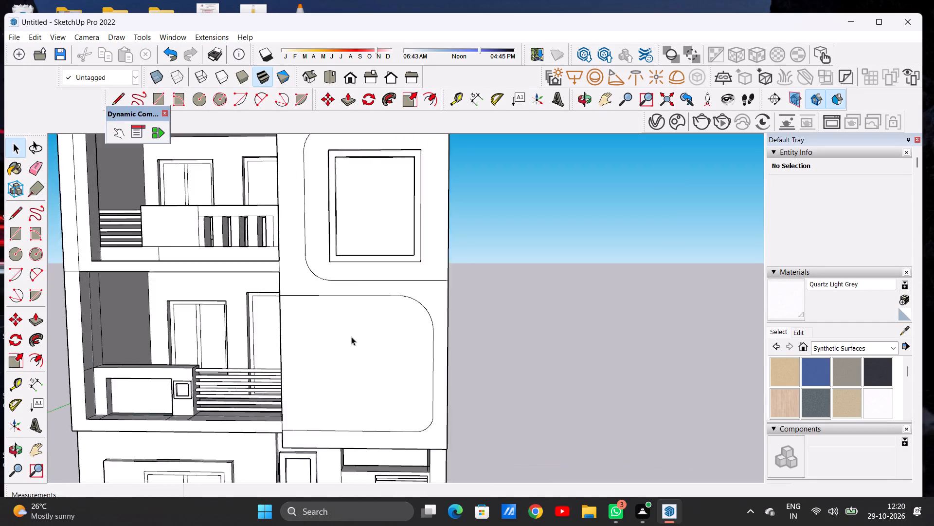
scroll(351, 337, "up", 1)
scroll(353, 344, "down", 5)
scroll(340, 370, "up", 6)
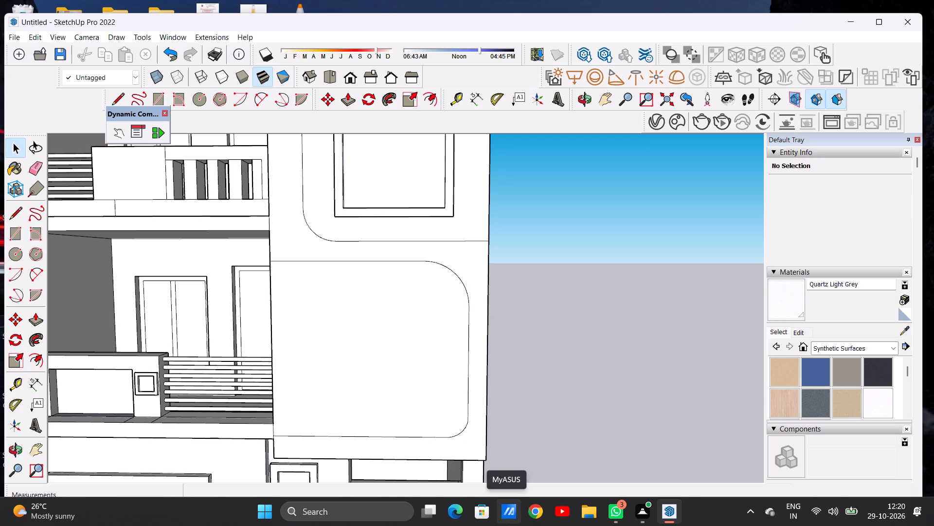
scroll(462, 482, "down", 8)
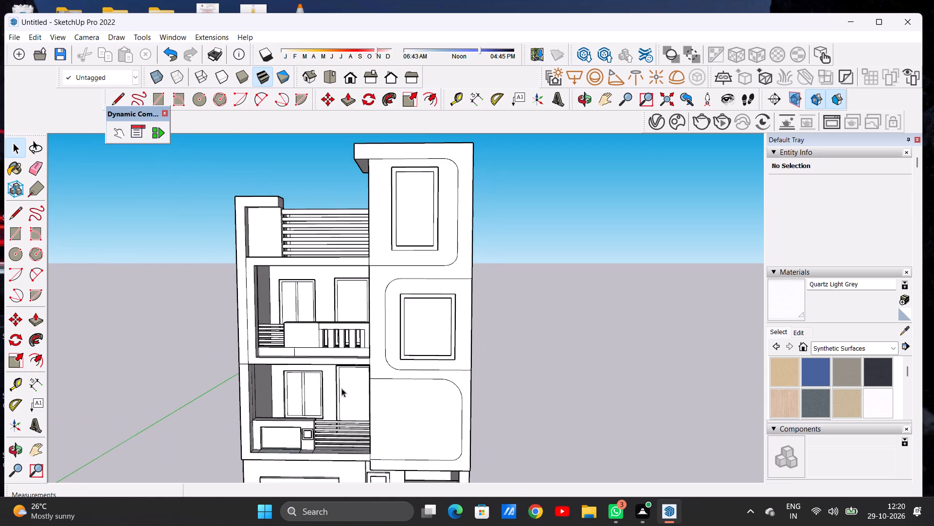
scroll(304, 341, "down", 5)
scroll(355, 417, "up", 5)
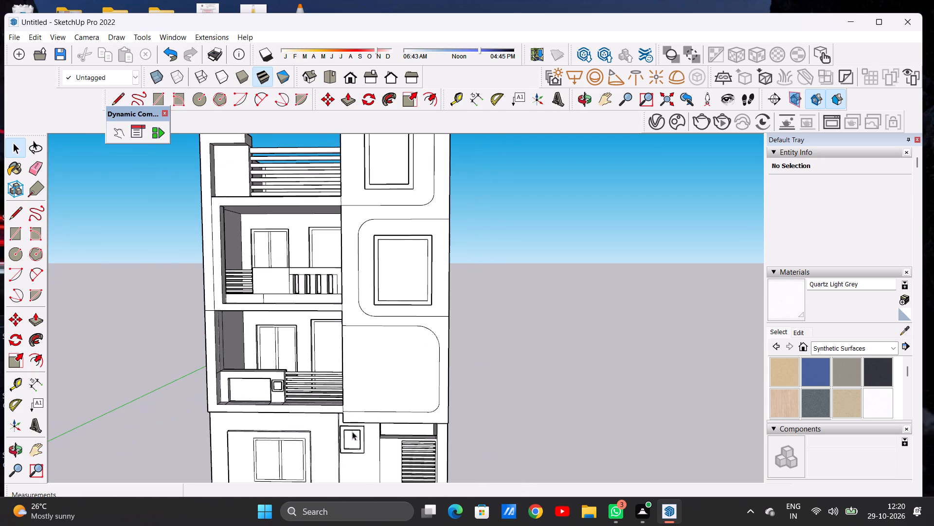
scroll(343, 382, "down", 6)
scroll(354, 415, "up", 13)
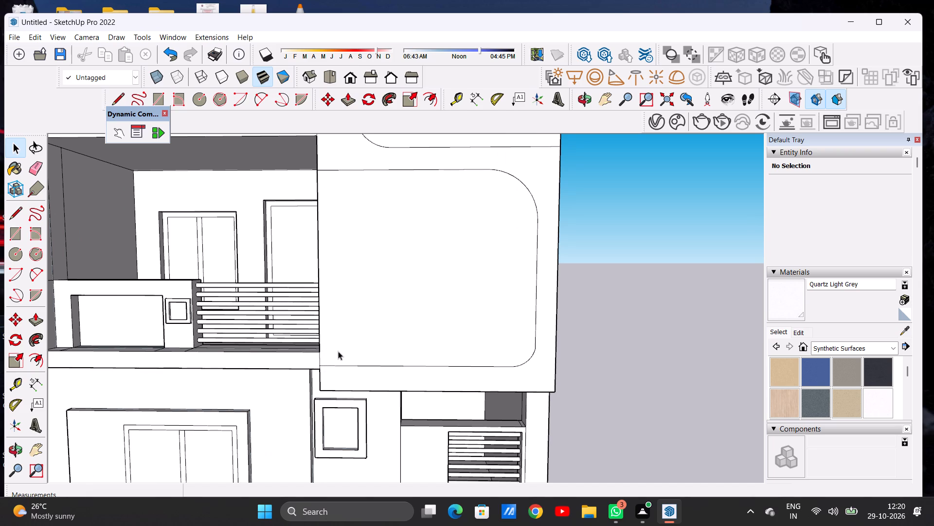
middle_click_drag(331, 342, 326, 382)
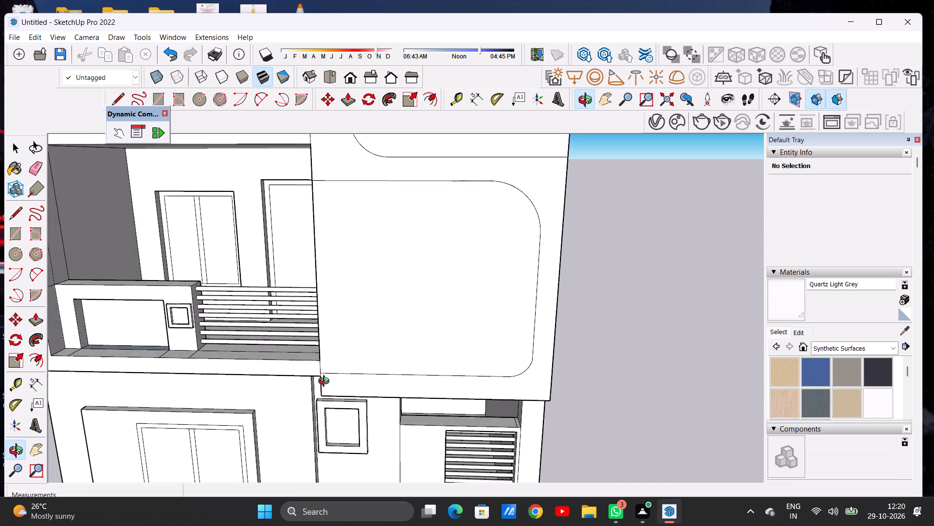
middle_click_drag(326, 382, 337, 368)
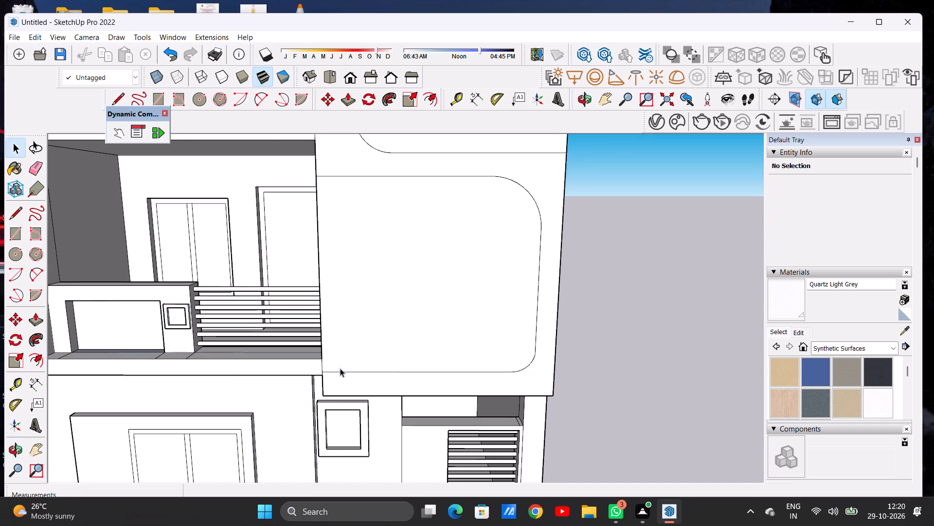
scroll(329, 364, "down", 5)
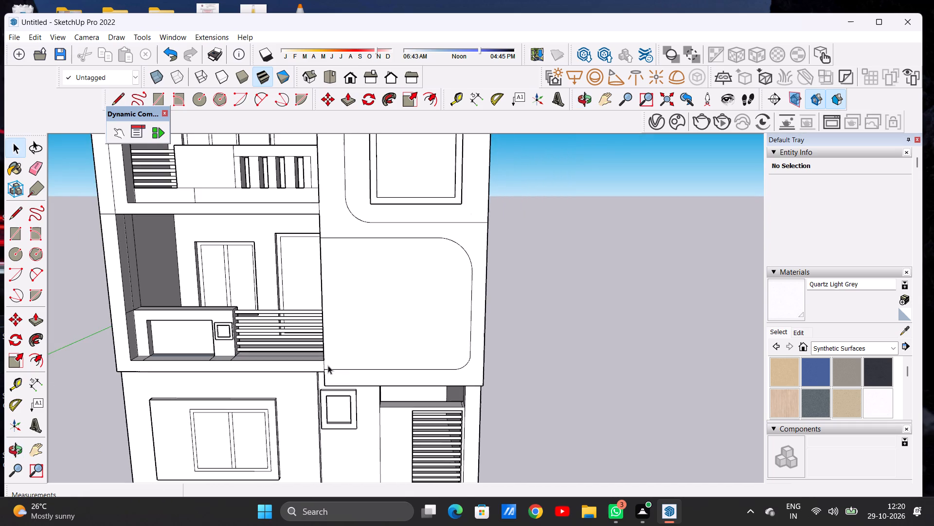
scroll(327, 370, "down", 5)
scroll(357, 314, "up", 5)
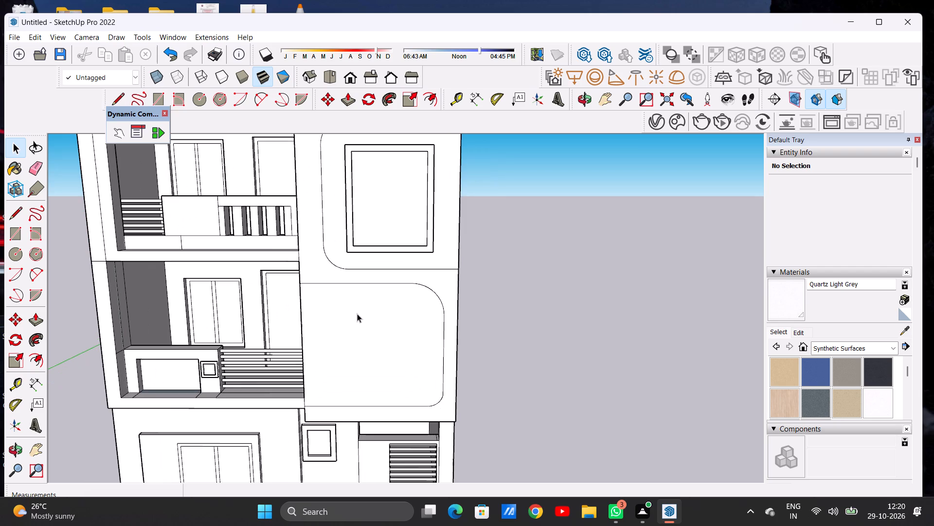
key("r")
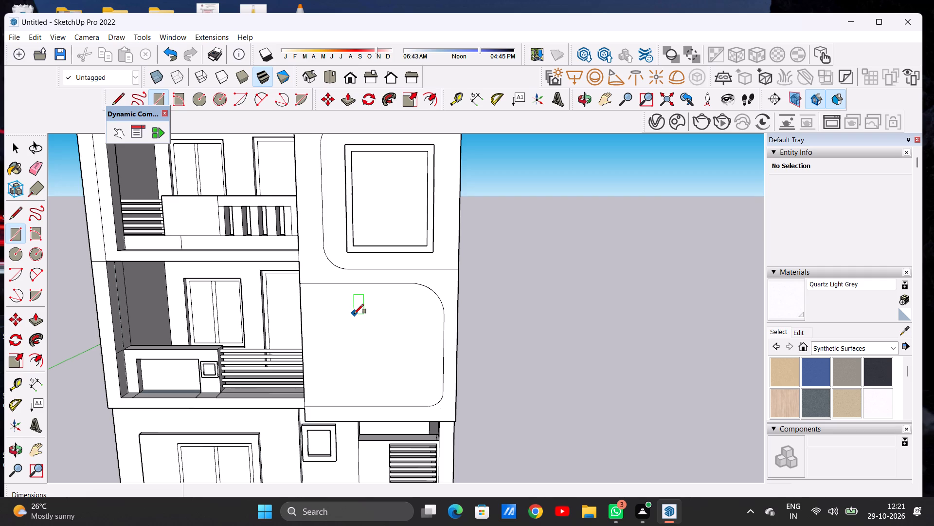
key("space")
Push/Pull the underside of the projecting block above the entrance down by about 7".
scroll(343, 296, "down", 4)
scroll(360, 287, "up", 1)
scroll(363, 281, "down", 5)
scroll(375, 386, "up", 7)
scroll(332, 337, "up", 6)
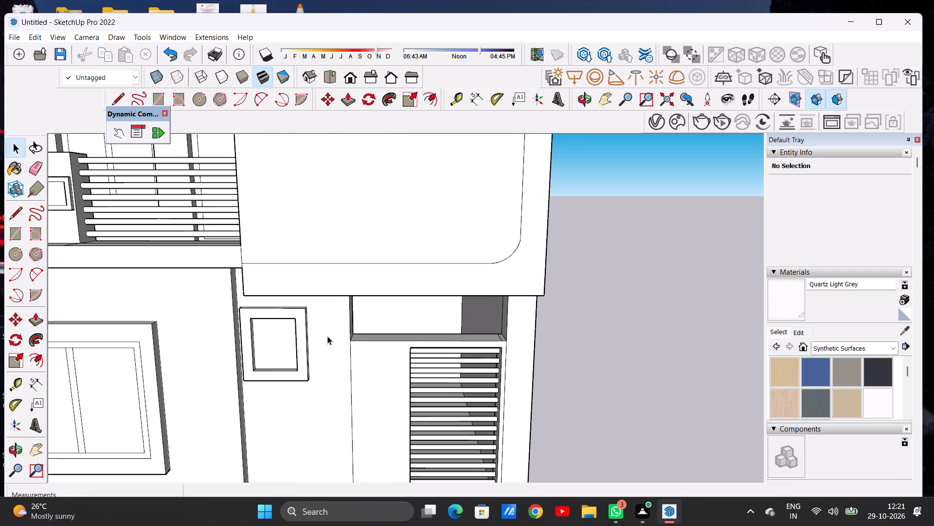
middle_click_drag(328, 337, 215, 291)
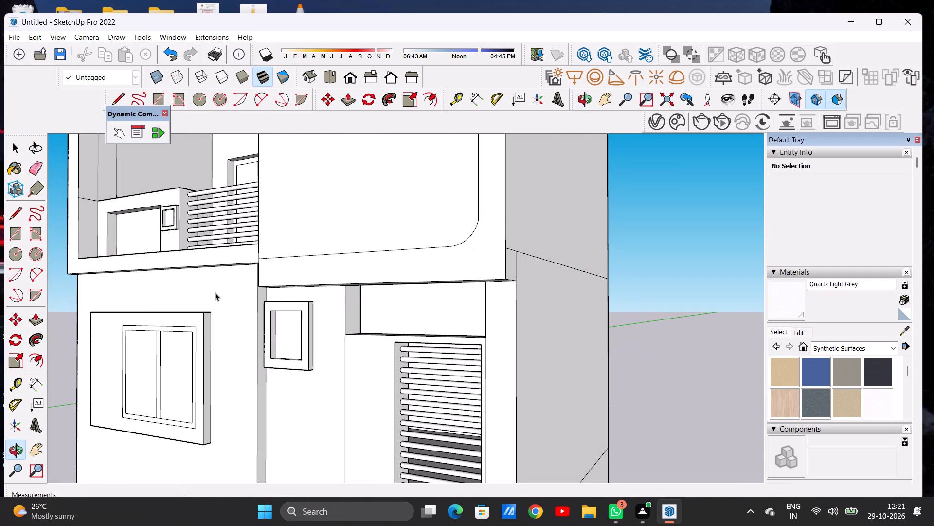
scroll(324, 355, "down", 7)
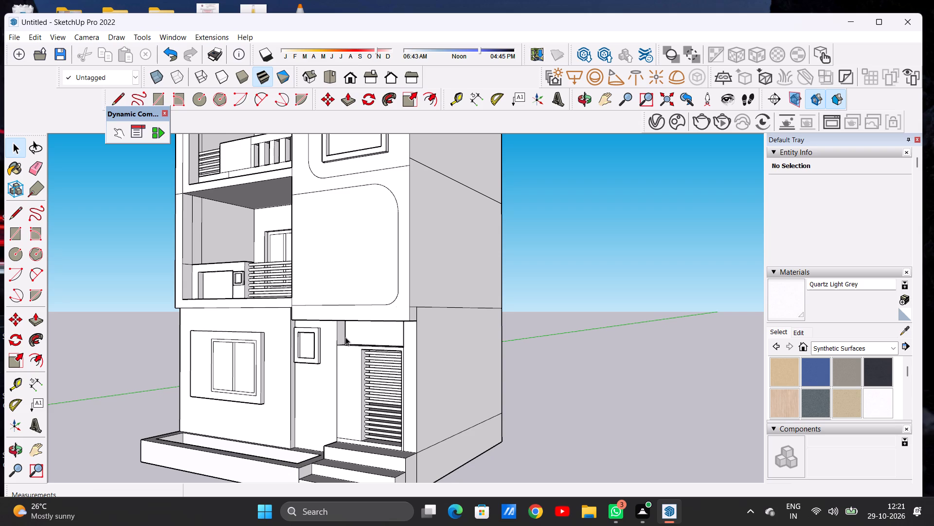
middle_click_drag(342, 343, 353, 293)
scroll(377, 302, "up", 9)
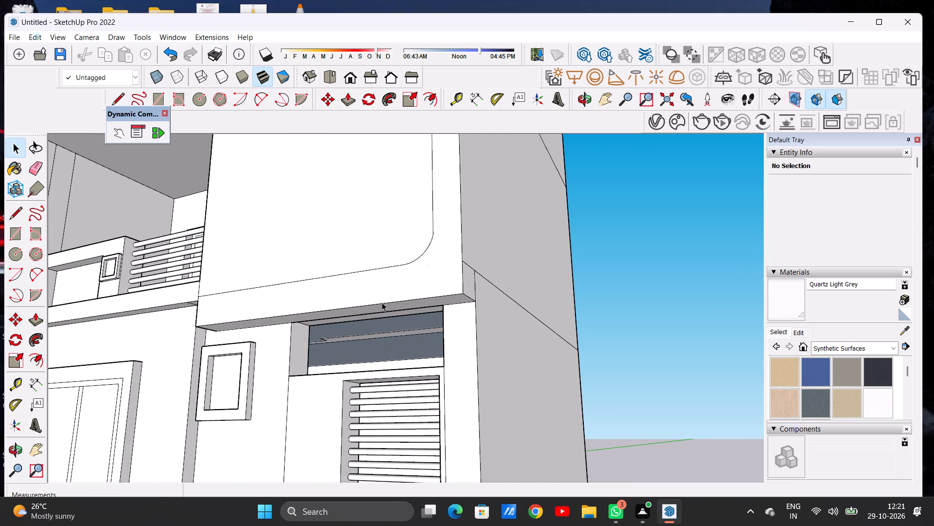
key("p")
scroll(439, 304, "up", 7)
left_click(444, 294)
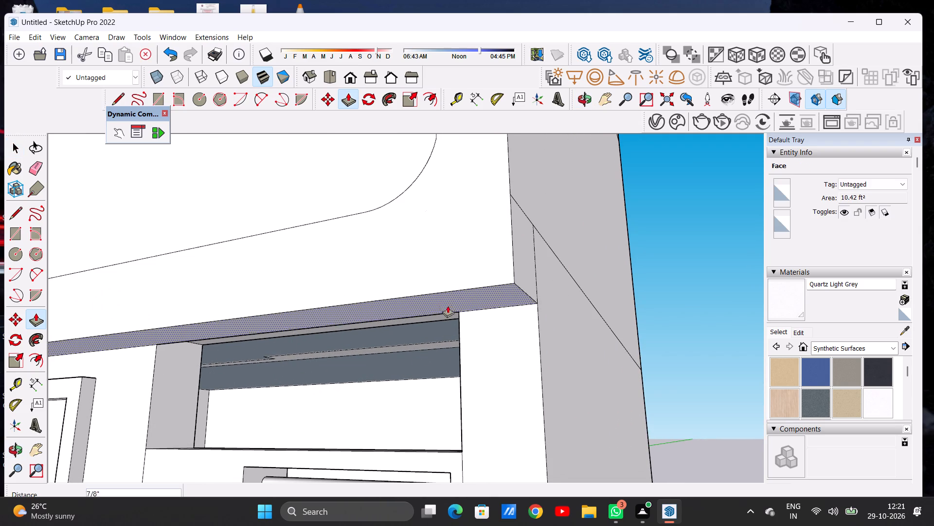
scroll(451, 318, "down", 6)
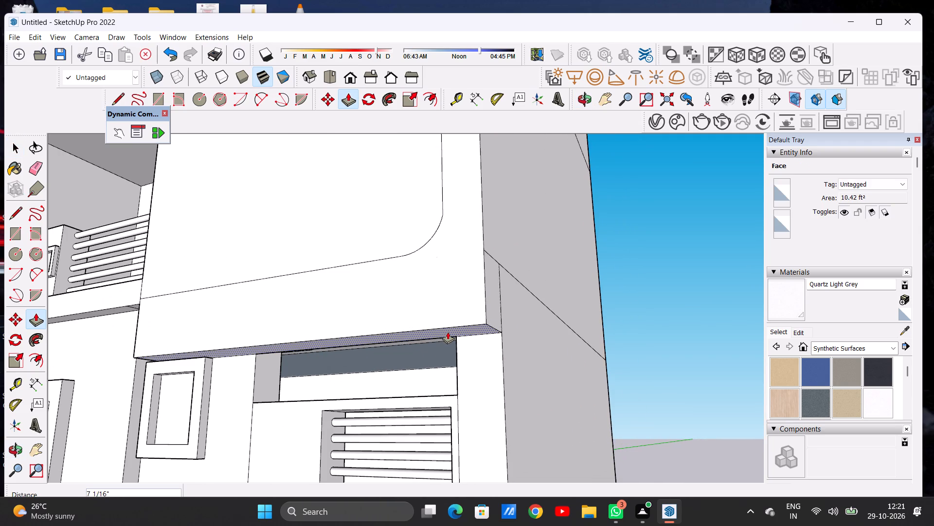
left_click(448, 332)
key("space")
Inspect the front of the extended block above the entrance and the margin below its rounded rectangle.
scroll(443, 310, "down", 7)
scroll(448, 317, "up", 1)
scroll(448, 317, "down", 9)
middle_click_drag(386, 312, 398, 333)
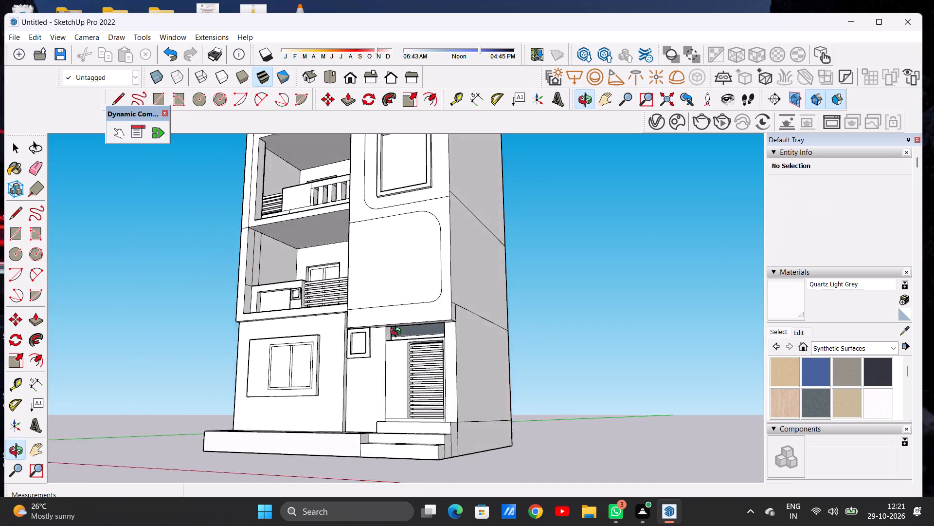
middle_click_drag(398, 333, 463, 373)
scroll(415, 325, "up", 6)
middle_click_drag(426, 337, 439, 361)
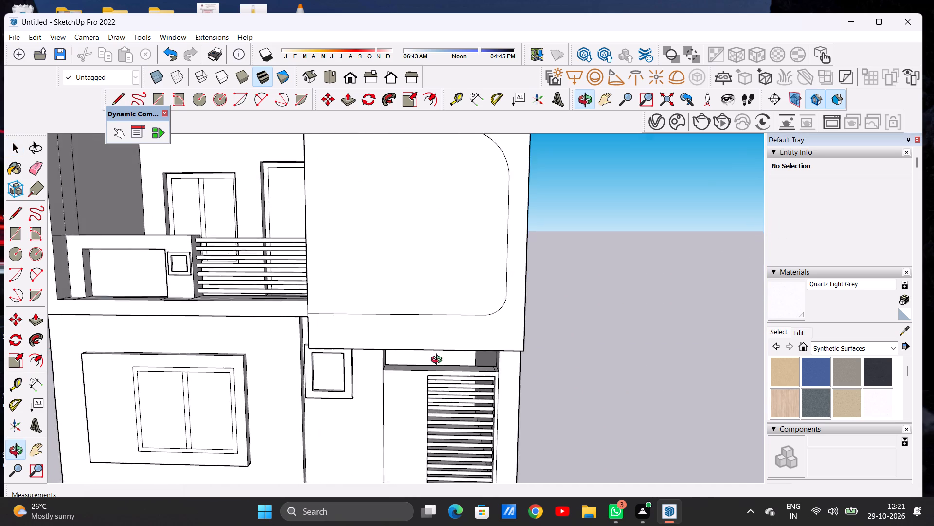
middle_click_drag(439, 361, 431, 368)
scroll(382, 338, "down", 7)
middle_click_drag(385, 339, 395, 351)
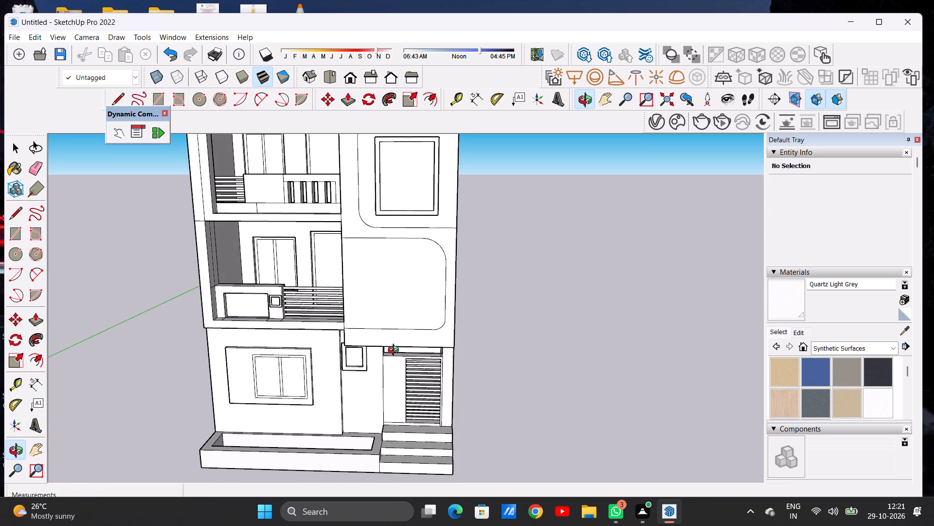
middle_click_drag(395, 351, 397, 345)
scroll(376, 333, "up", 2)
scroll(376, 333, "down", 1)
scroll(375, 333, "up", 16)
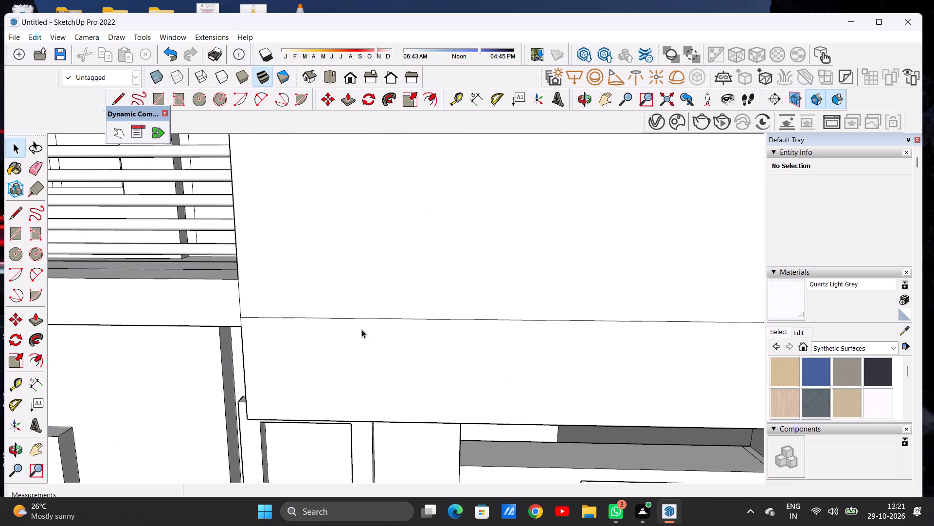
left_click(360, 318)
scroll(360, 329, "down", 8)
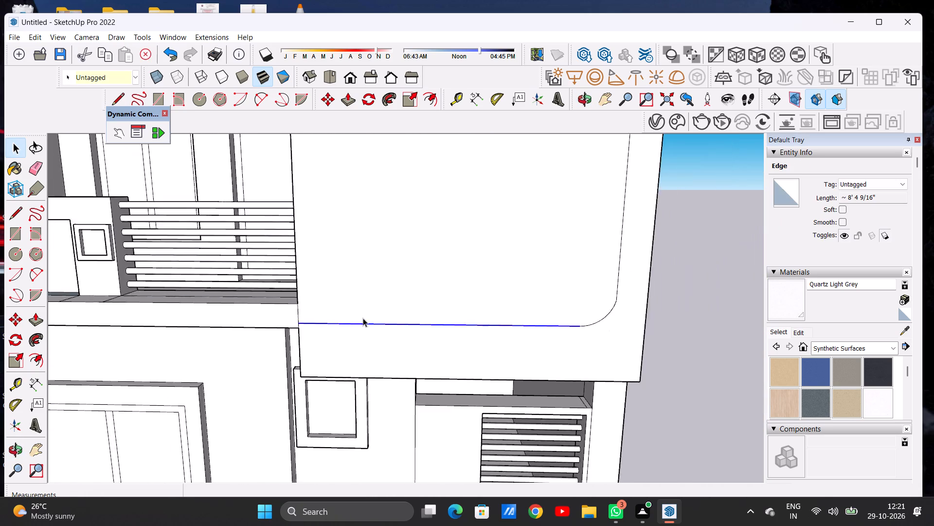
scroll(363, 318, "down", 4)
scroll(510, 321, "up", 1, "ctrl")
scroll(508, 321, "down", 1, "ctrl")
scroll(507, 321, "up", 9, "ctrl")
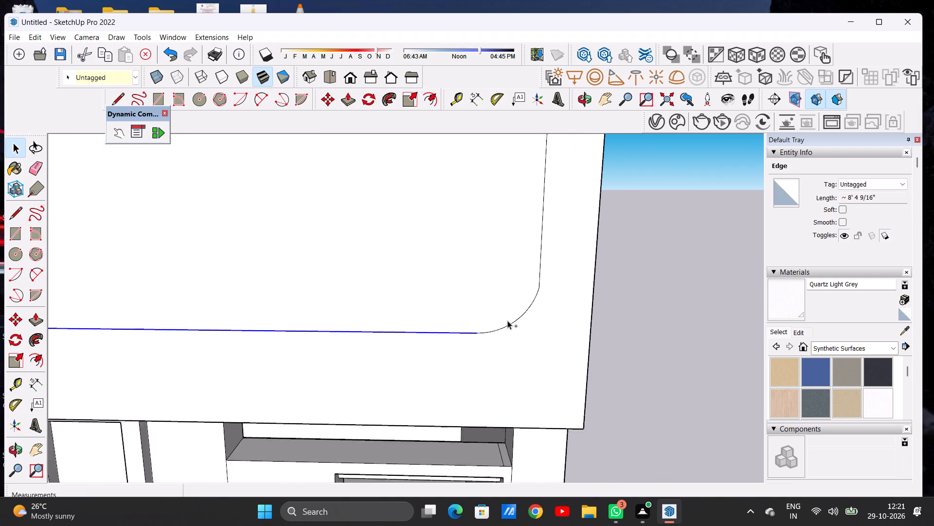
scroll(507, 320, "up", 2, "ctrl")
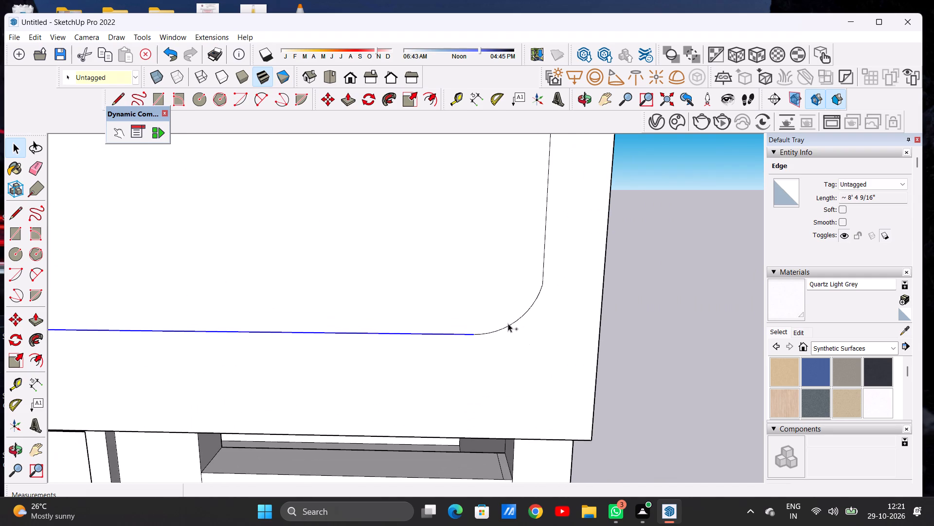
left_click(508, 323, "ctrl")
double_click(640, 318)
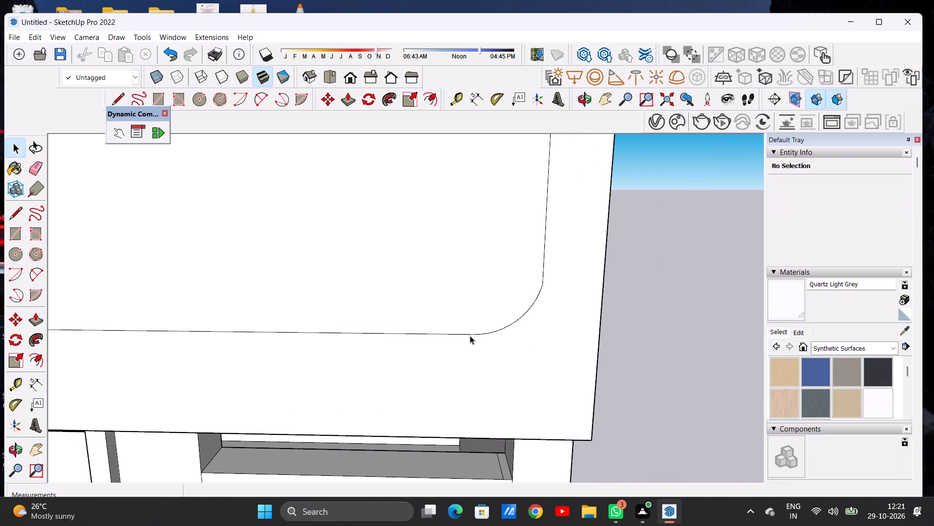
Select the outline edges of the rounded rectangle above the entrance and scale it downward to 1.09 of its height.
left_click(436, 334, "ctrl")
scroll(510, 335, "up", 8, "ctrl")
scroll(501, 330, "down", 1, "ctrl")
scroll(501, 330, "up", 1, "ctrl")
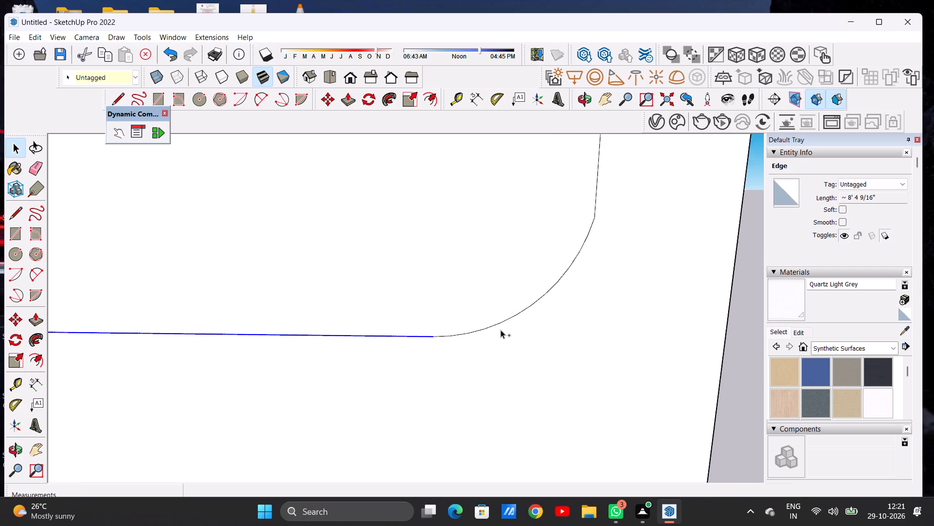
scroll(501, 330, "up", 1, "ctrl")
left_click(503, 321, "ctrl")
scroll(502, 336, "down", 2, "ctrl")
scroll(502, 336, "up", 1, "ctrl")
scroll(502, 336, "down", 10, "ctrl")
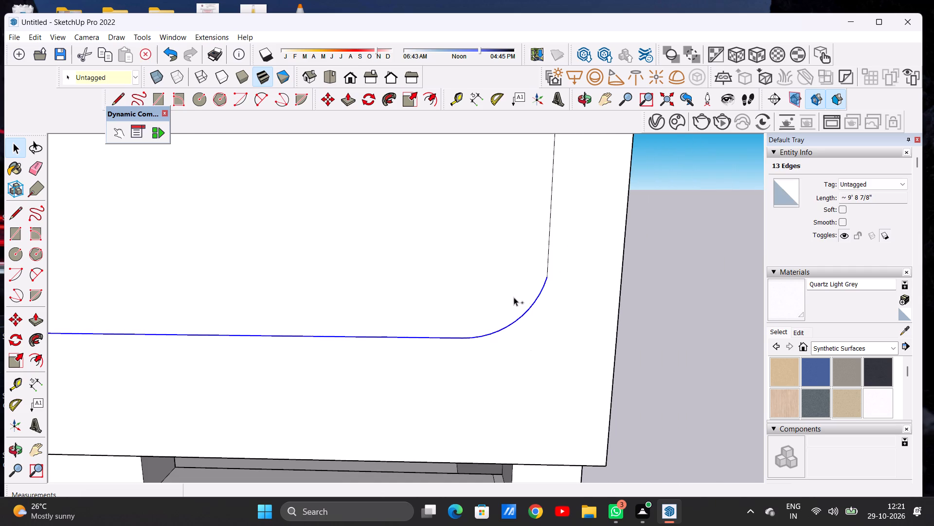
scroll(533, 279, "up", 11, "ctrl")
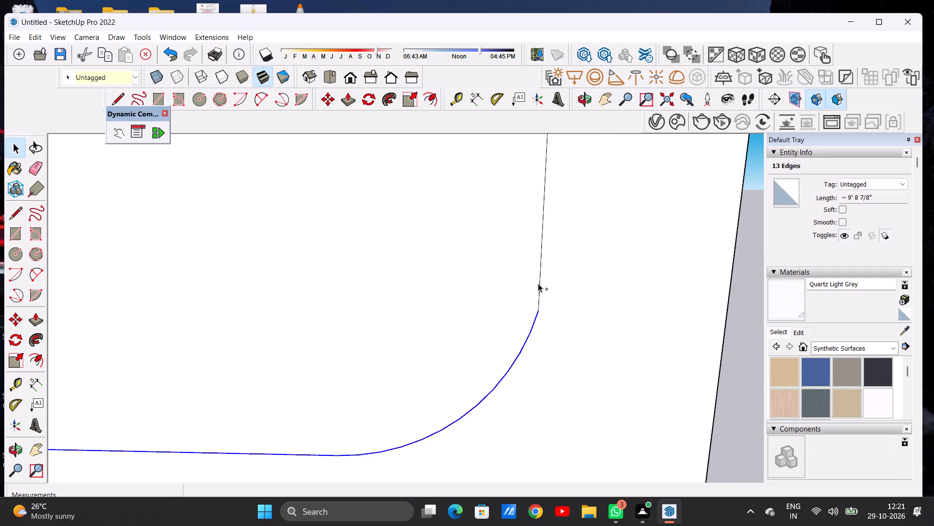
left_click(539, 282, "ctrl")
scroll(531, 319, "down", 14, "ctrl")
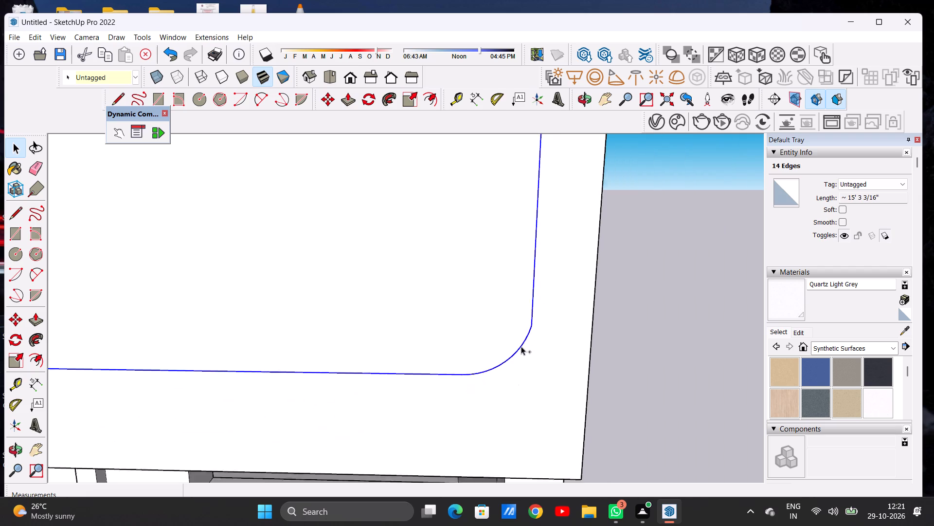
scroll(521, 346, "down", 1, "ctrl")
scroll(512, 349, "up", 1, "ctrl")
scroll(512, 350, "down", 20, "ctrl")
scroll(512, 350, "down", 4, "ctrl")
scroll(502, 279, "up", 9, "ctrl")
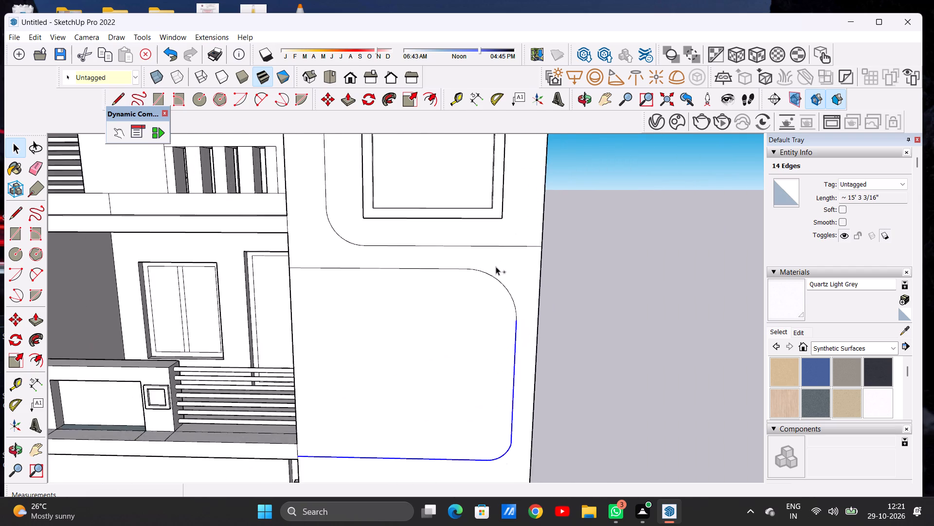
scroll(502, 268, "down", 1, "ctrl")
scroll(502, 269, "up", 7, "ctrl")
scroll(491, 291, "down", 1, "ctrl")
scroll(491, 291, "up", 1, "ctrl")
scroll(492, 291, "down", 1, "ctrl")
scroll(492, 291, "up", 11, "ctrl")
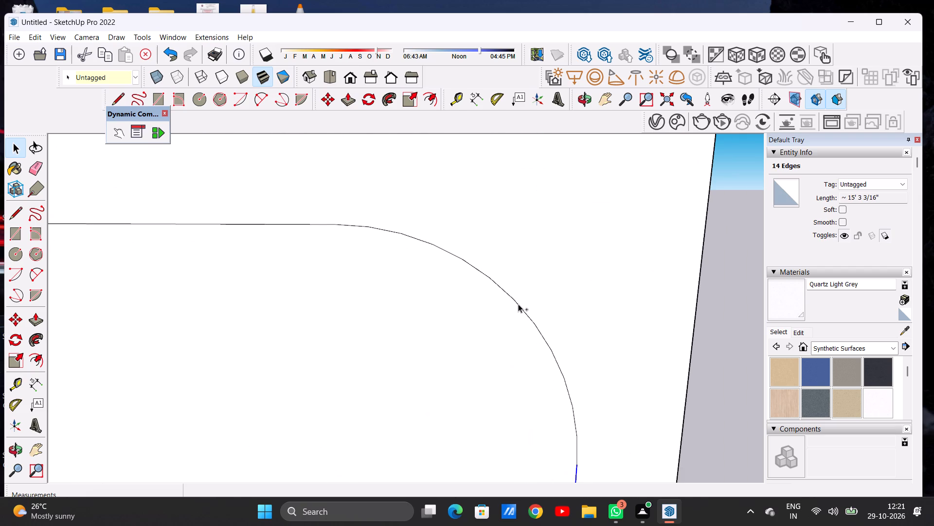
left_click(518, 304, "ctrl")
scroll(520, 309, "down", 6, "ctrl")
scroll(373, 258, "up", 7, "ctrl")
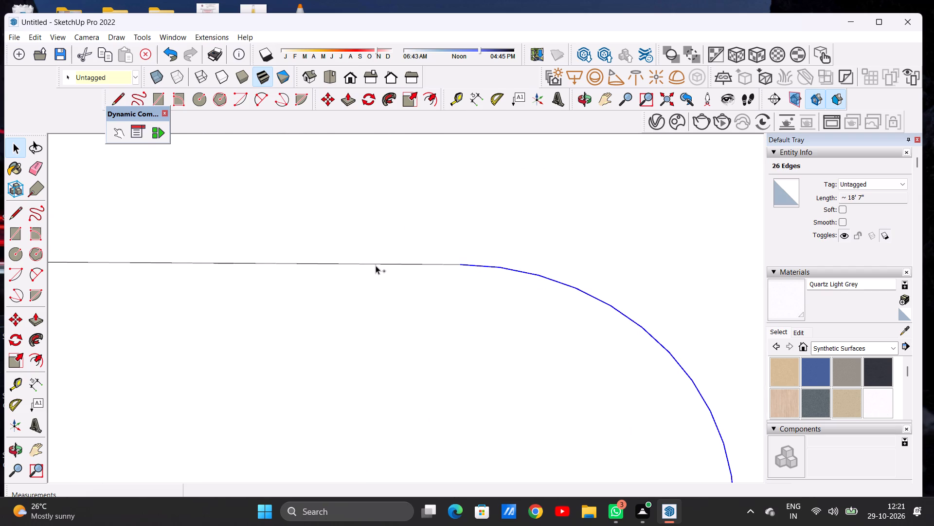
left_click(376, 264, "ctrl")
scroll(382, 271, "down", 6)
scroll(390, 277, "up", 1)
scroll(395, 282, "down", 9)
scroll(398, 287, "up", 1)
scroll(398, 287, "down", 14)
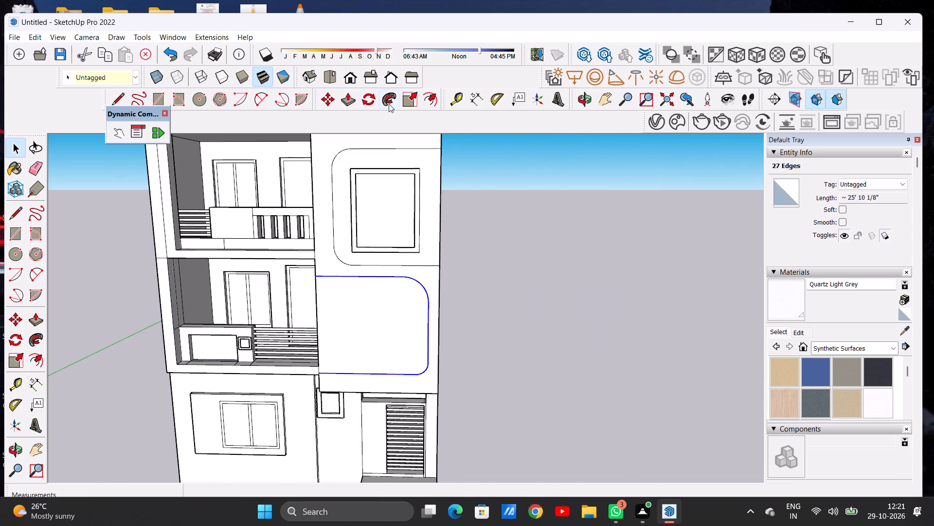
left_click(410, 103)
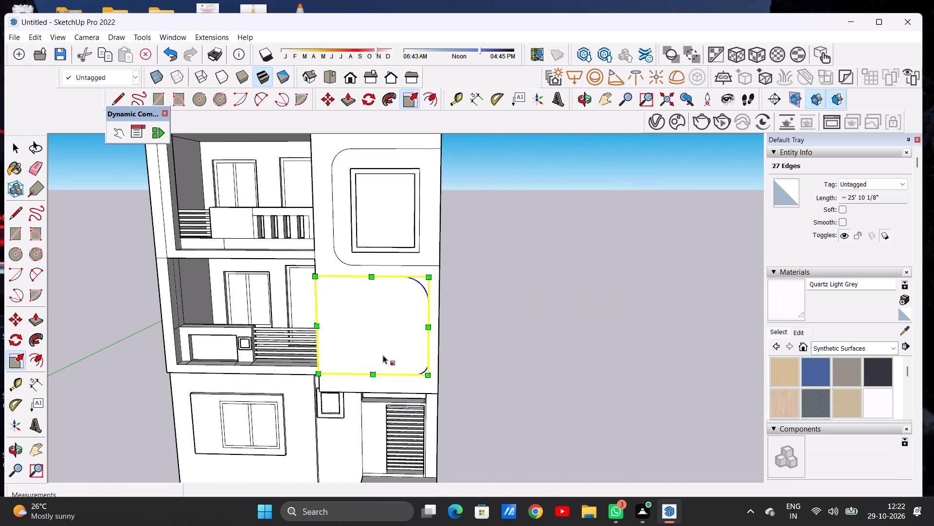
scroll(377, 383, "up", 12)
left_click(367, 357)
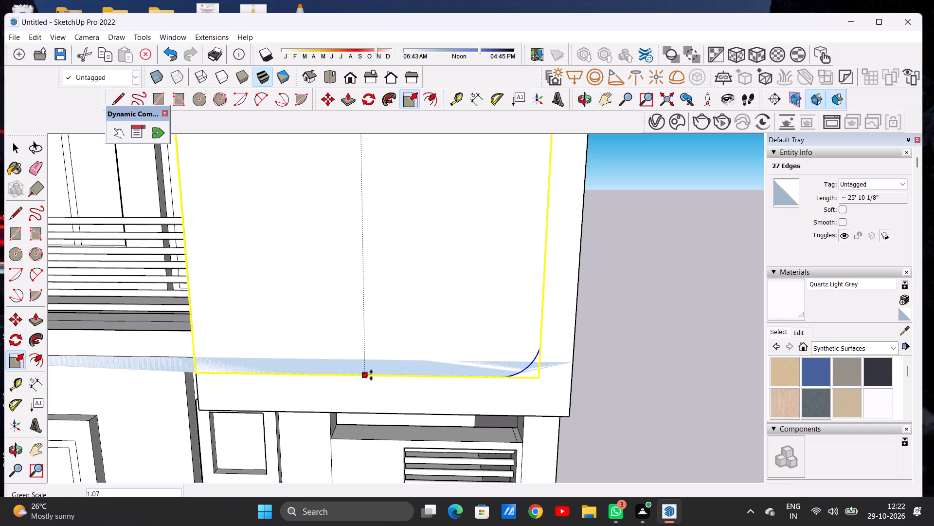
left_click(371, 382)
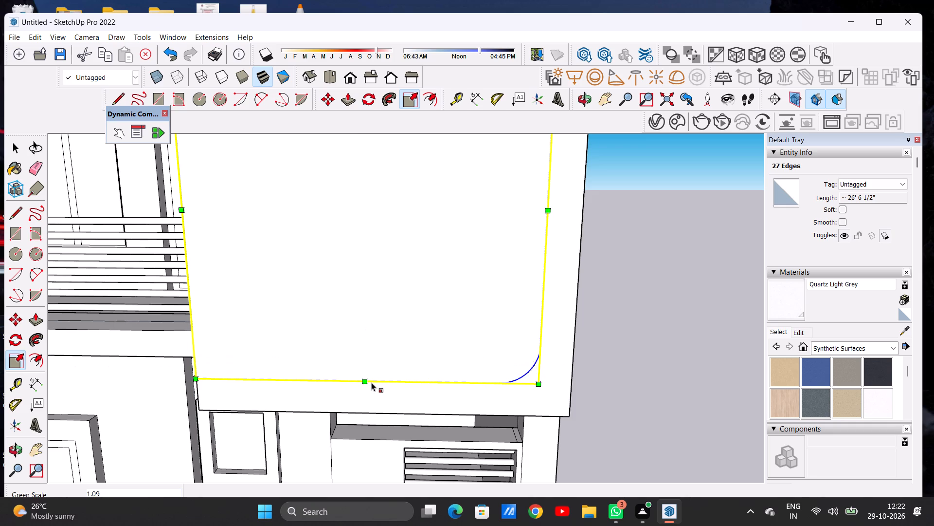
key("space")
left_click(624, 322)
Examine the stretched rounded rectangle above the entrance and its margin along the block's bottom edge from the side and front.
scroll(371, 363, "down", 11)
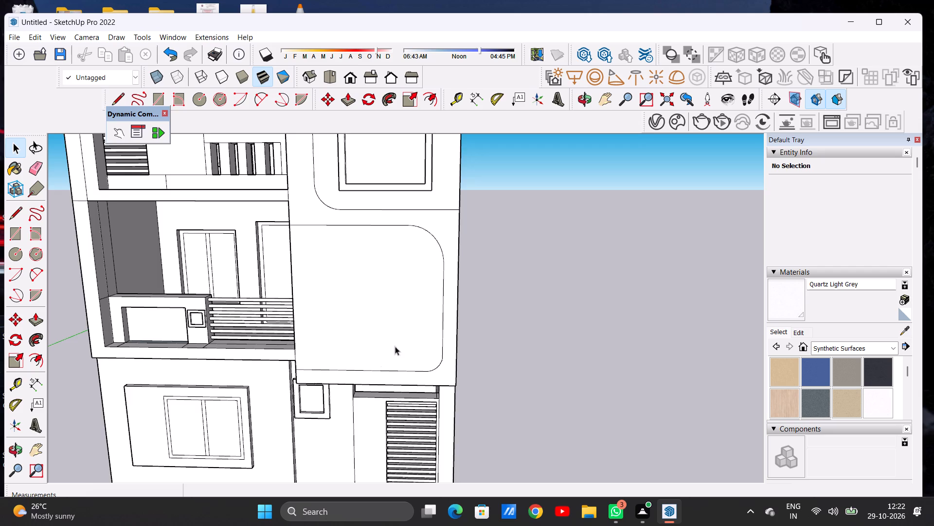
scroll(395, 346, "down", 6)
middle_click_drag(338, 353, 555, 327)
scroll(427, 350, "up", 14)
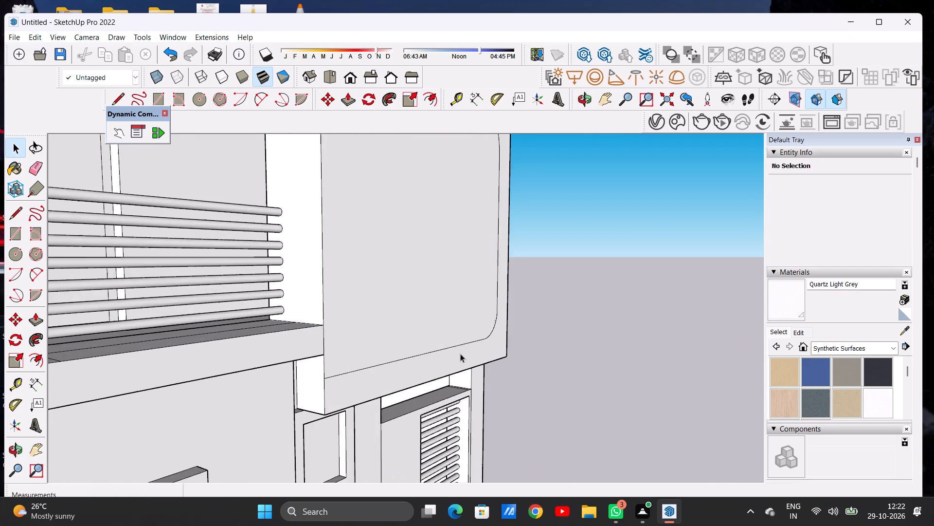
middle_click_drag(455, 356, 247, 329)
scroll(427, 371, "down", 2)
scroll(447, 372, "up", 1)
scroll(451, 372, "down", 11)
middle_click_drag(535, 361, 504, 362)
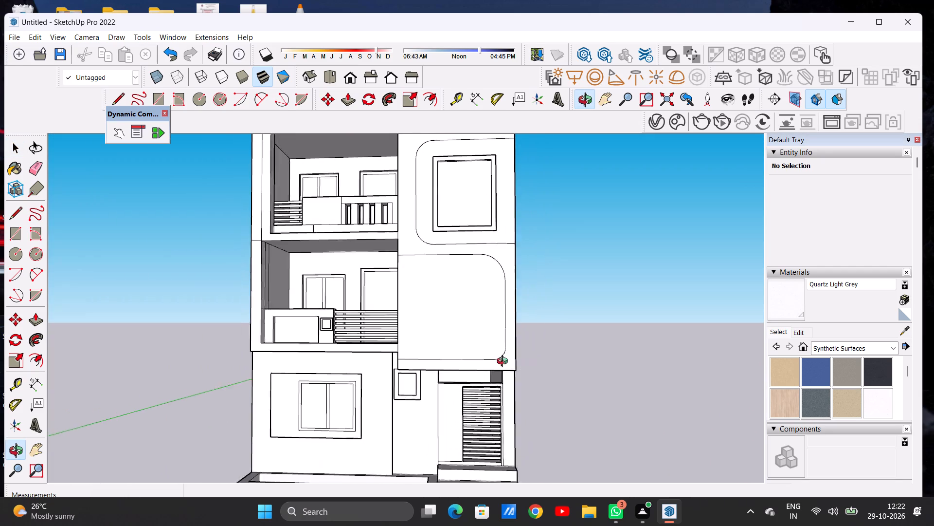
middle_click_drag(504, 362, 528, 377)
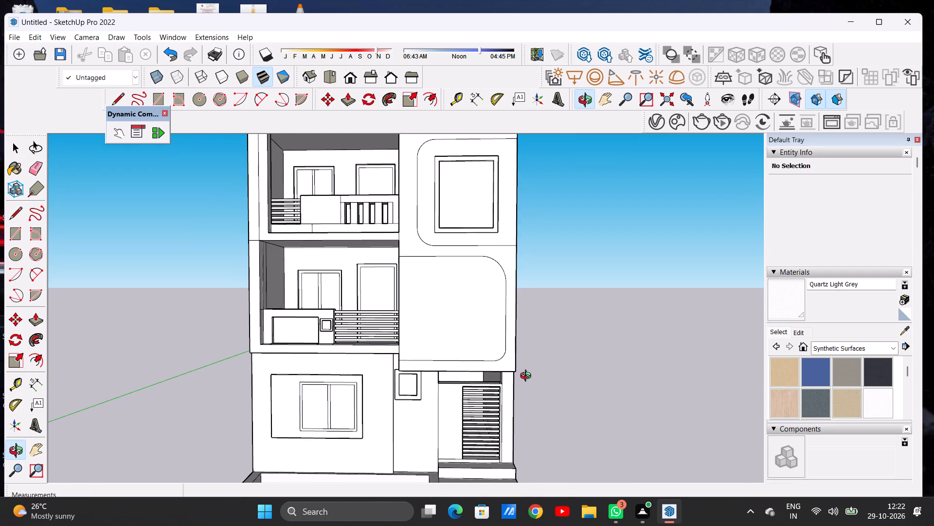
middle_click_drag(528, 377, 526, 377)
Draw a window rectangle about 5' 1 3/8" wide and 5' 8 13/16" high inside the rounded panel above the entrance.
scroll(372, 381, "down", 6)
scroll(385, 353, "up", 1)
scroll(386, 352, "down", 1)
scroll(387, 352, "up", 9)
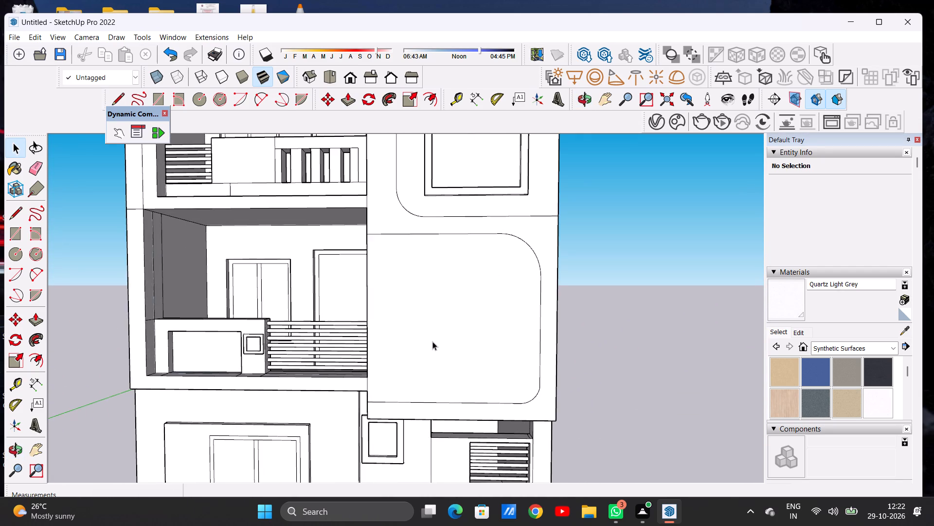
scroll(501, 347, "down", 3)
scroll(464, 345, "up", 3)
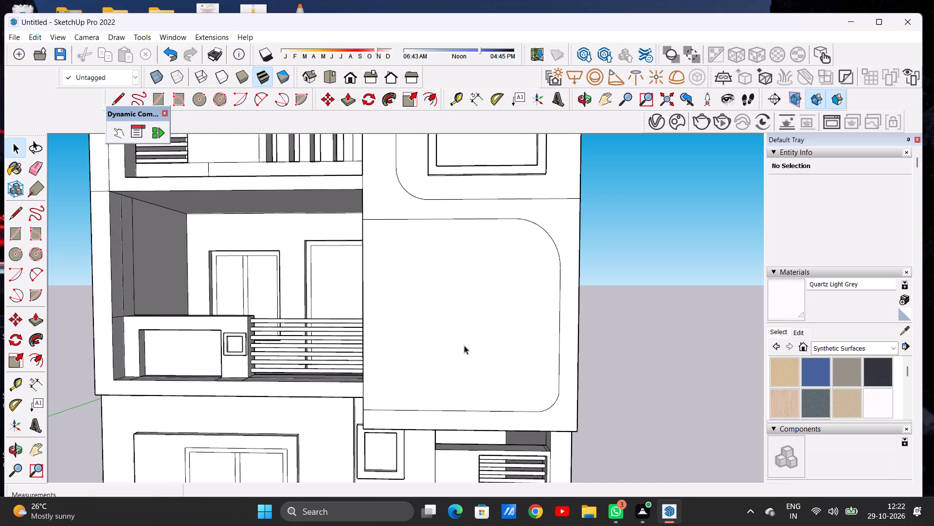
key("r")
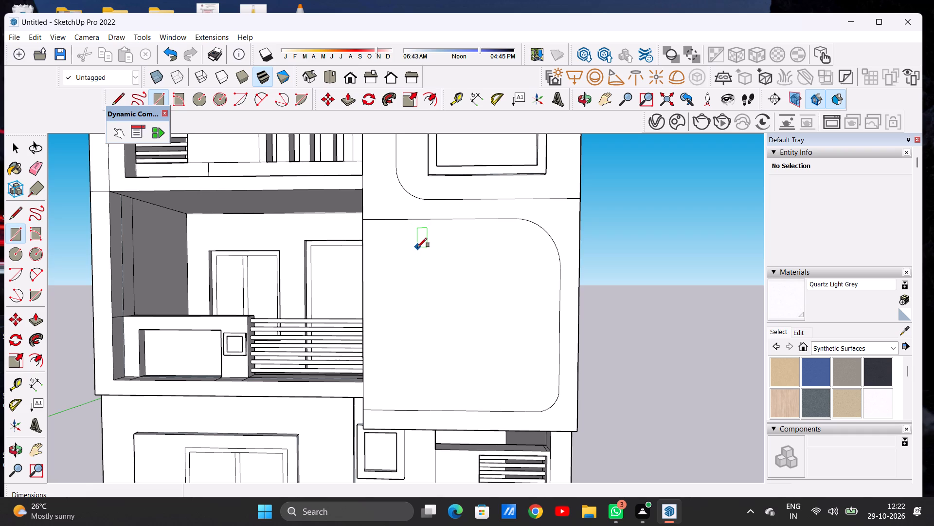
left_click(414, 248)
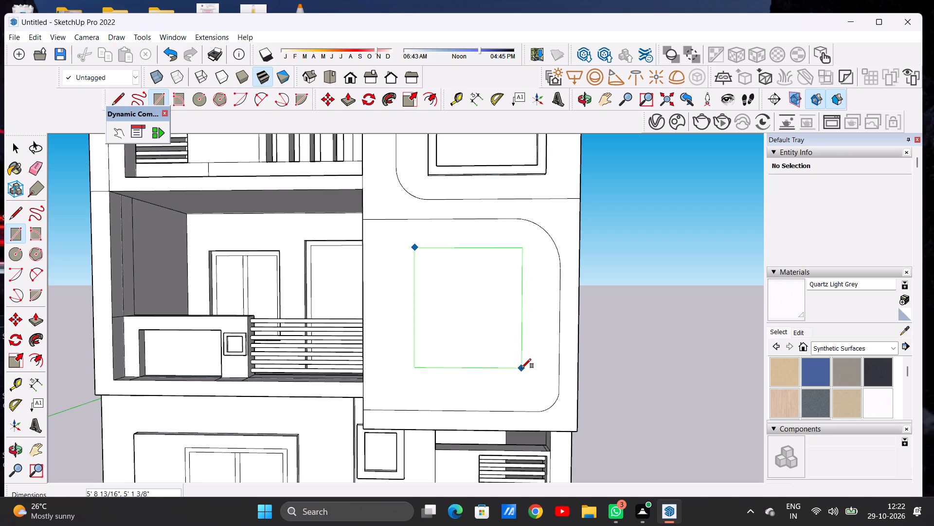
left_click(521, 368)
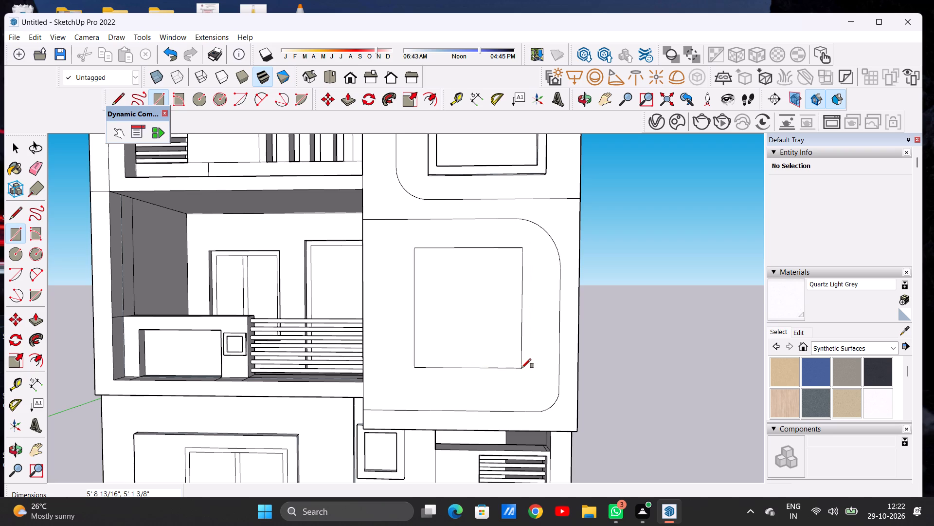
Move the new window rectangle horizontally about 3 7/8" away from the balconies, toward the panel's rounded side.
key("space")
double_click(508, 356)
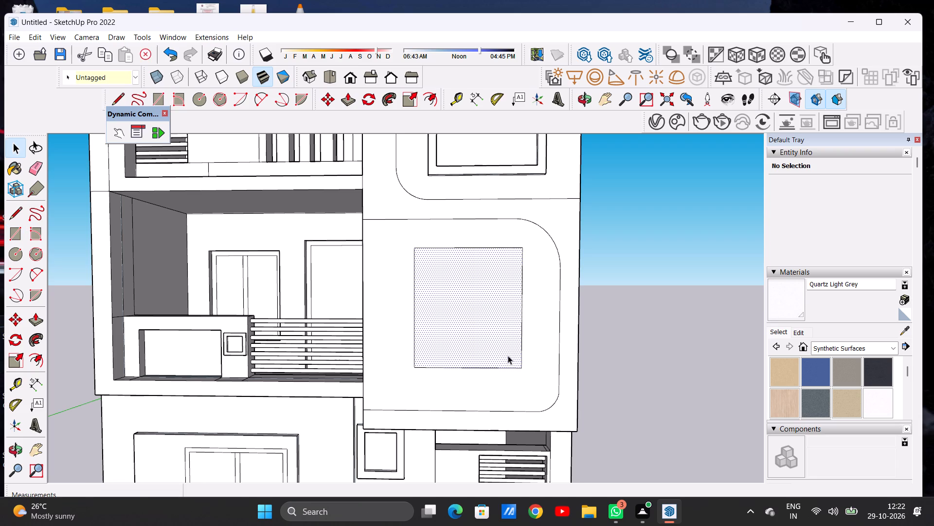
key("m")
left_click(521, 368)
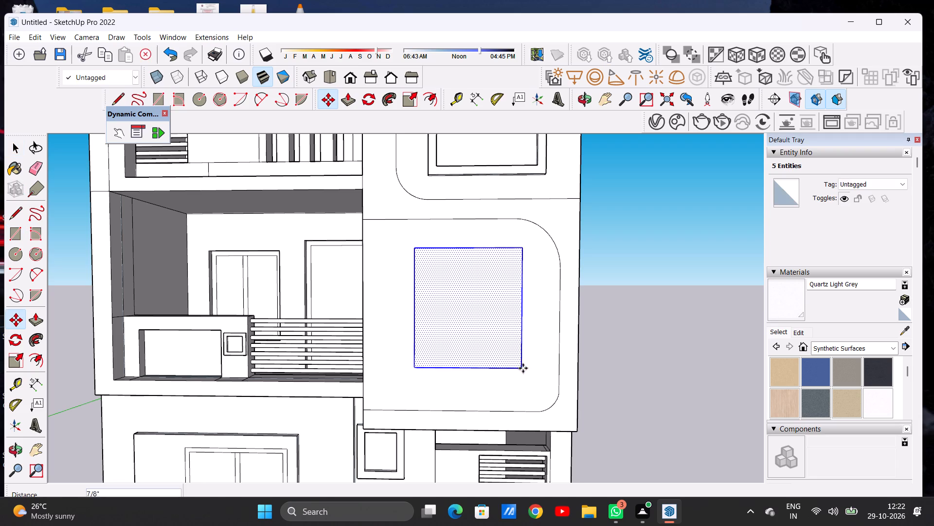
left_click(528, 368)
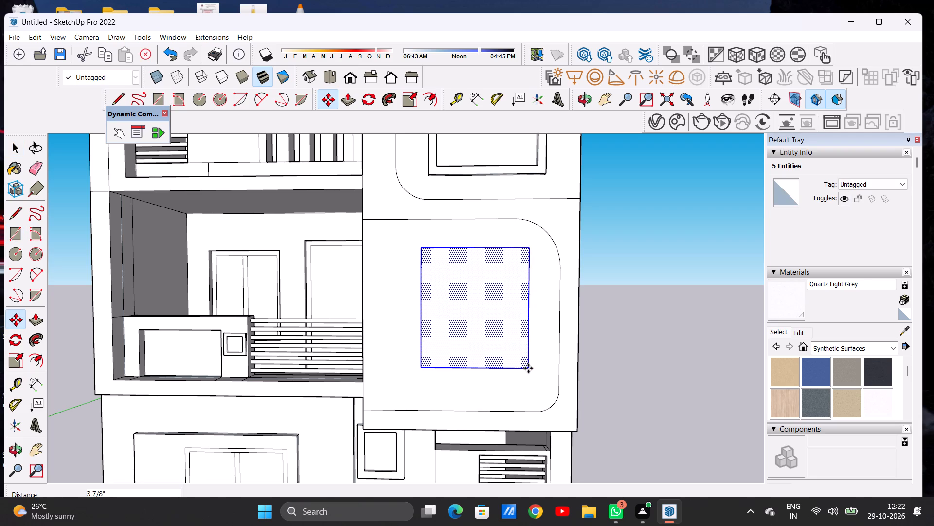
key("space")
left_click(629, 310)
Offset the window rectangle's outline inward by about 3 15/16" to form a frame border.
scroll(388, 349, "down", 6)
scroll(457, 298, "up", 5)
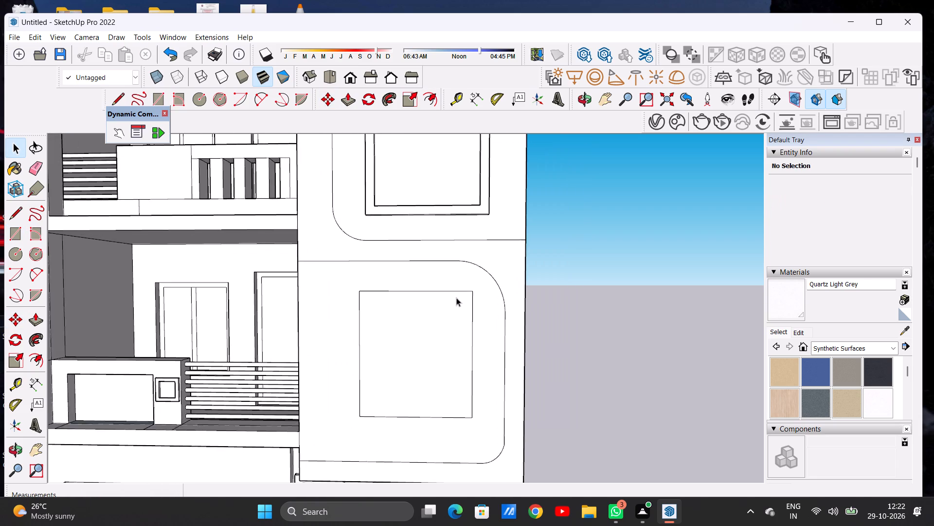
scroll(456, 298, "up", 2)
key("o")
key("f")
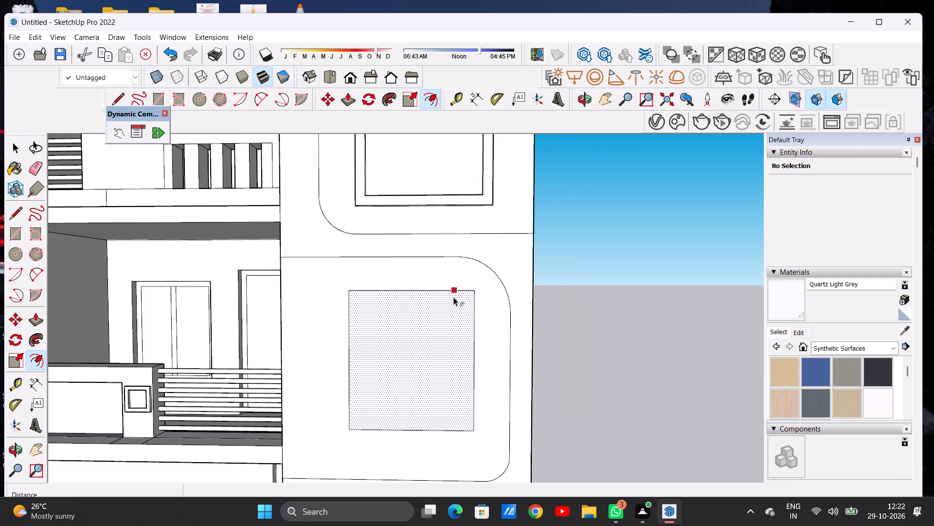
left_click(395, 297)
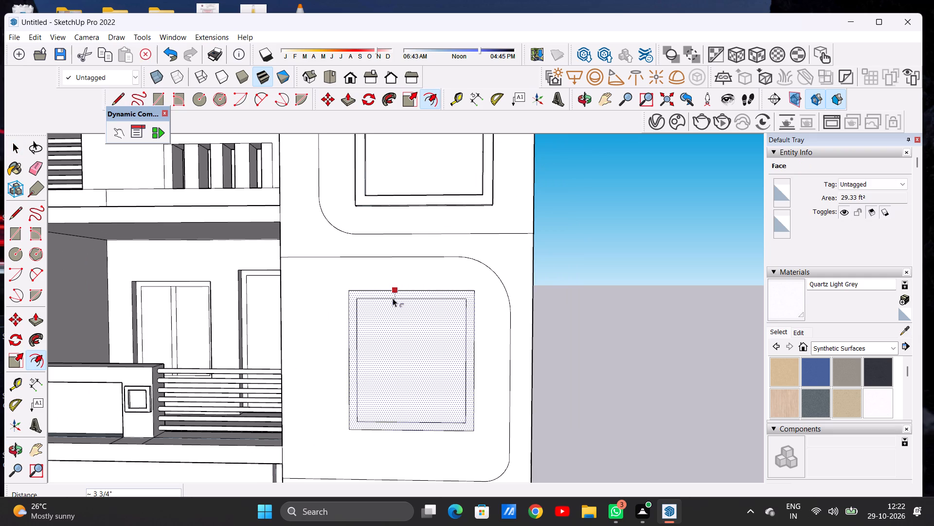
left_click(393, 299)
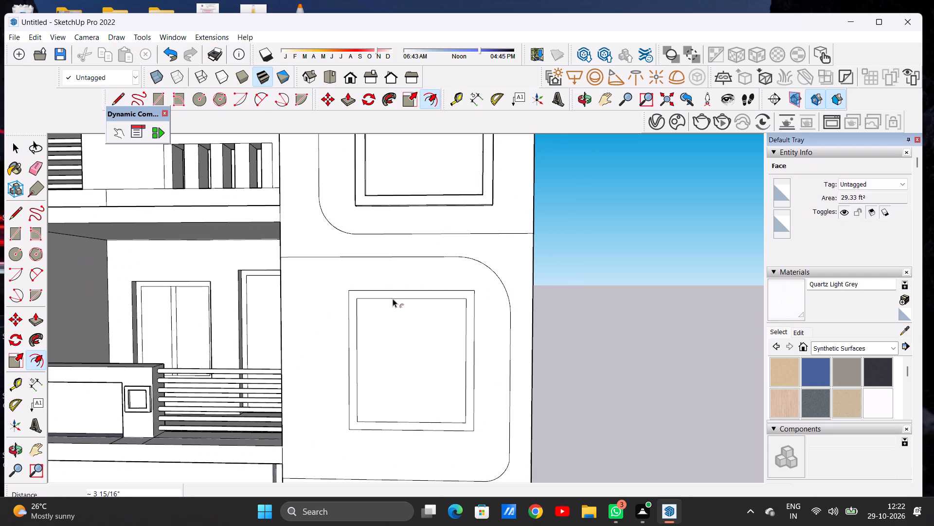
key("space")
Push/Pull the frame border of the window above the entrance outward by about 2 5/16".
scroll(391, 314, "down", 1)
scroll(391, 316, "up", 1)
scroll(392, 317, "down", 5)
middle_click_drag(420, 320, 297, 375)
scroll(407, 328, "up", 11)
key("p")
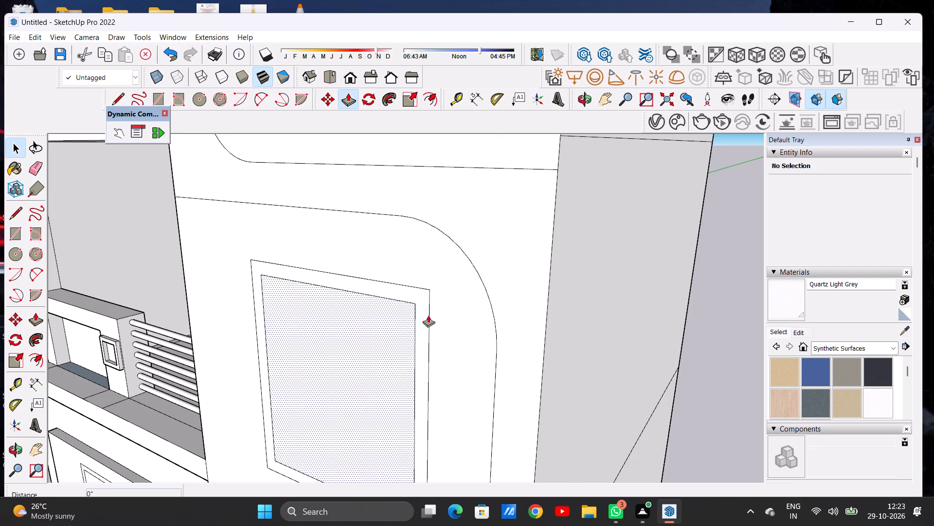
middle_click_drag(422, 319, 390, 328)
scroll(375, 319, "up", 5)
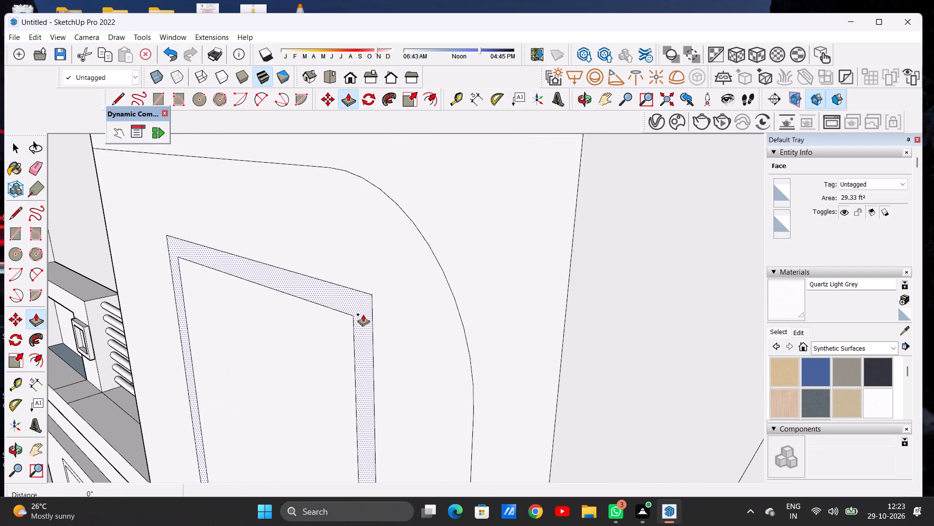
left_click(363, 314)
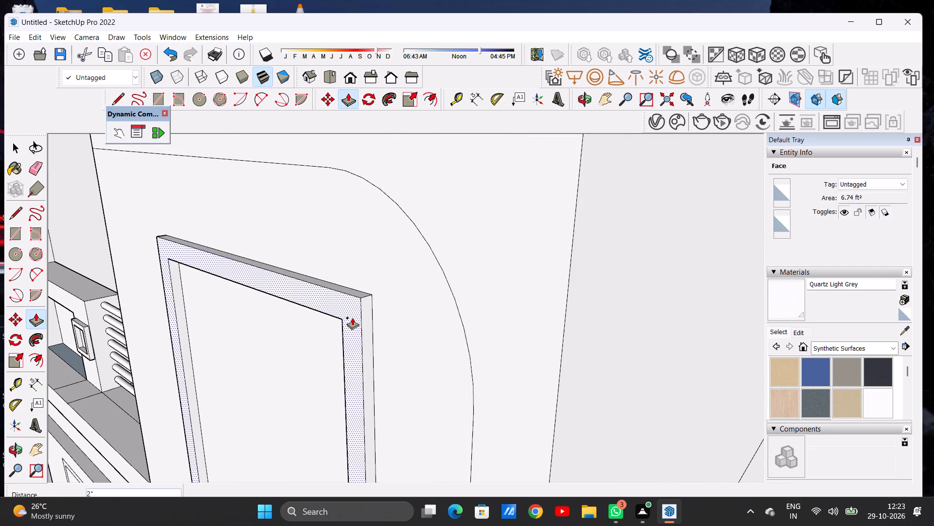
left_click(350, 317)
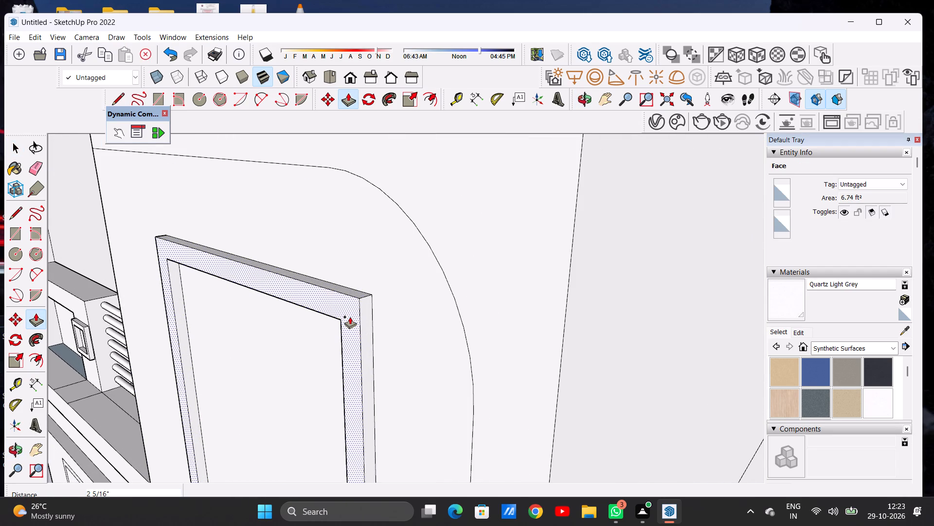
key("space")
Examine the whole front of the house, comparing the new framed window with the ones on the upper floors.
scroll(413, 308, "down", 20)
scroll(413, 308, "down", 4)
scroll(401, 326, "up", 1)
scroll(401, 326, "down", 5)
middle_click_drag(372, 337, 470, 317)
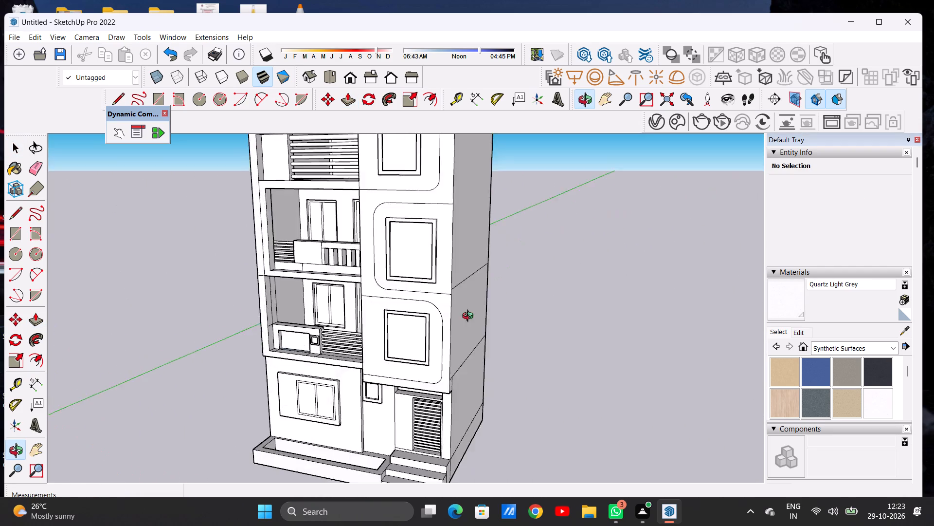
middle_click_drag(470, 317, 571, 296)
scroll(374, 332, "down", 5)
scroll(372, 334, "up", 1)
scroll(372, 334, "down", 2)
middle_click_drag(397, 342, 377, 345)
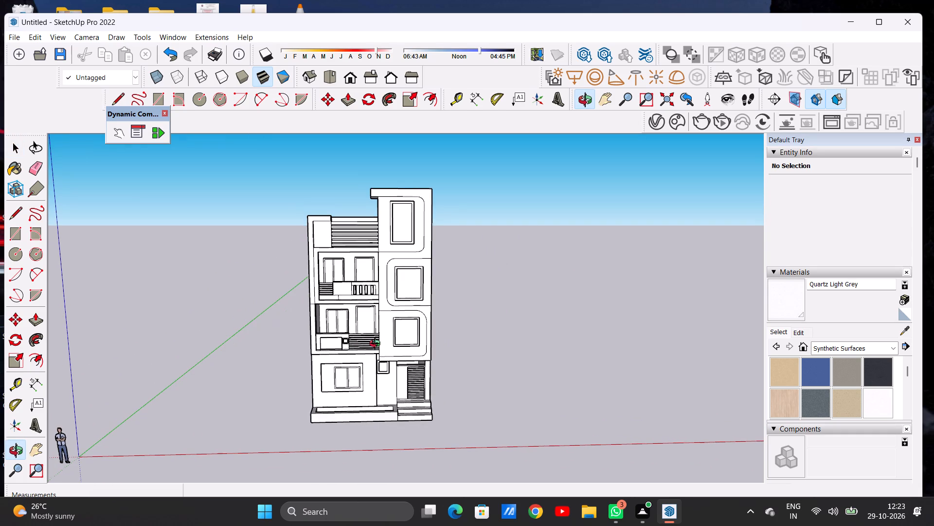
middle_click_drag(377, 345, 377, 345)
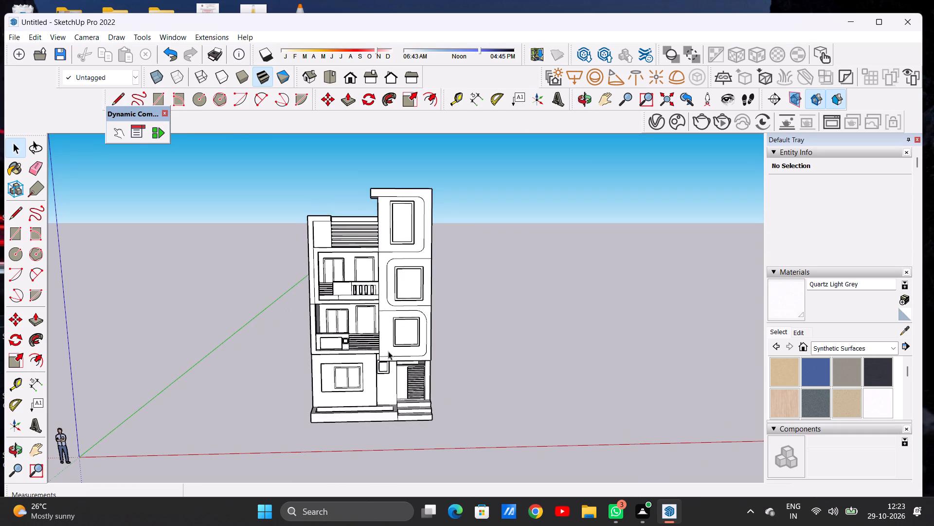
scroll(406, 345, "down", 5)
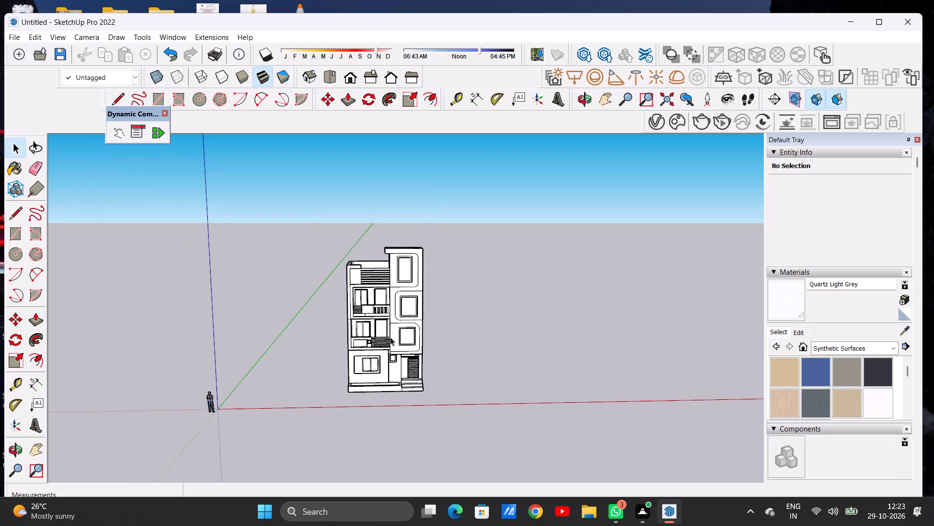
Examine the front of the house as a whole, checking the rounded panels and framed windows against the balconies.
scroll(394, 323, "down", 6)
scroll(397, 324, "up", 1)
scroll(397, 324, "down", 1)
scroll(397, 324, "up", 6)
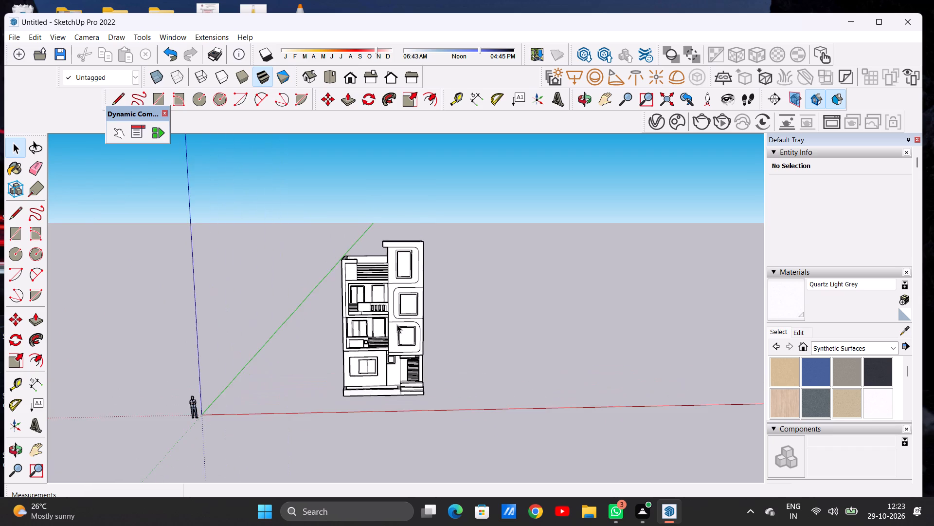
scroll(397, 324, "up", 13)
scroll(407, 322, "down", 6)
middle_click_drag(441, 334, 389, 330)
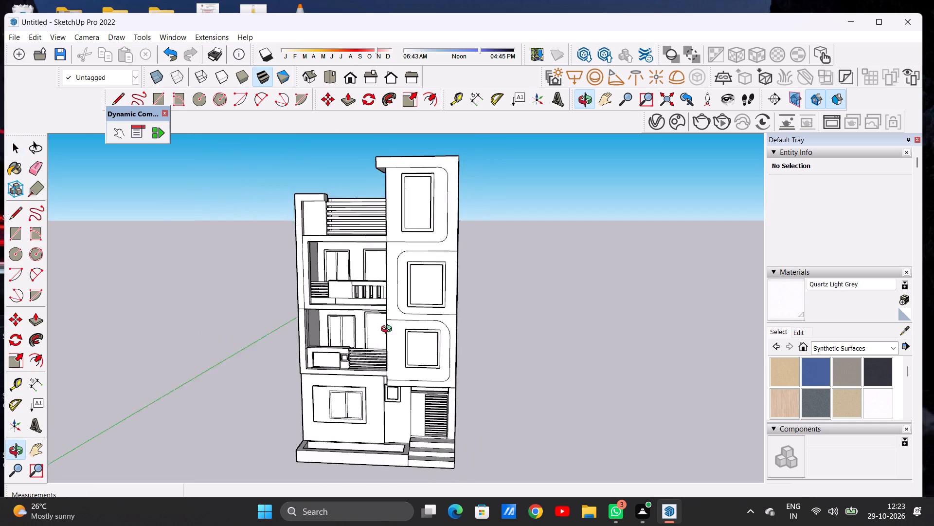
middle_click_drag(389, 330, 416, 318)
middle_click_drag(416, 318, 419, 319)
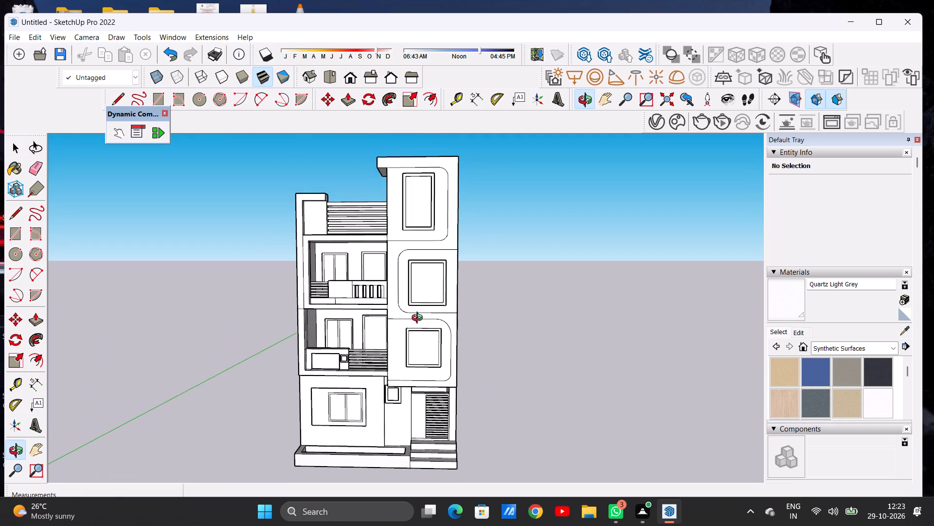
middle_click_drag(419, 319, 434, 319)
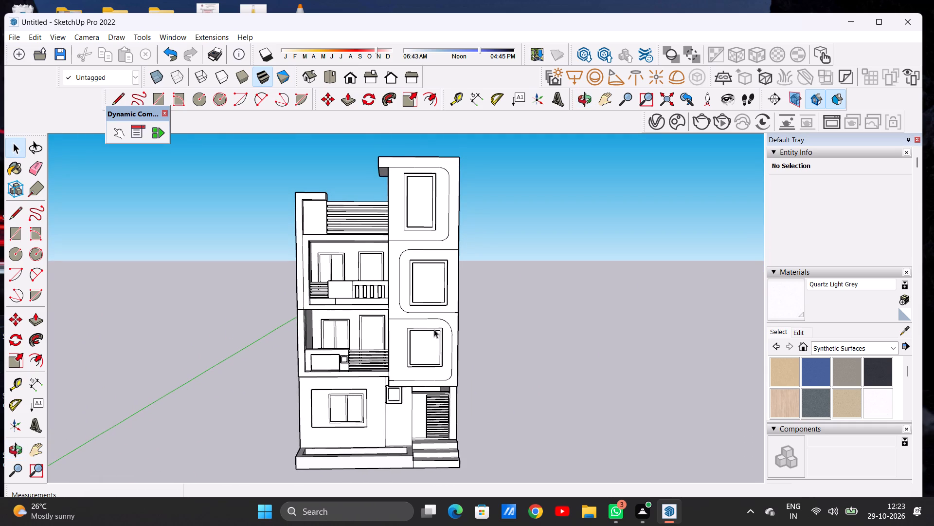
scroll(435, 333, "down", 10)
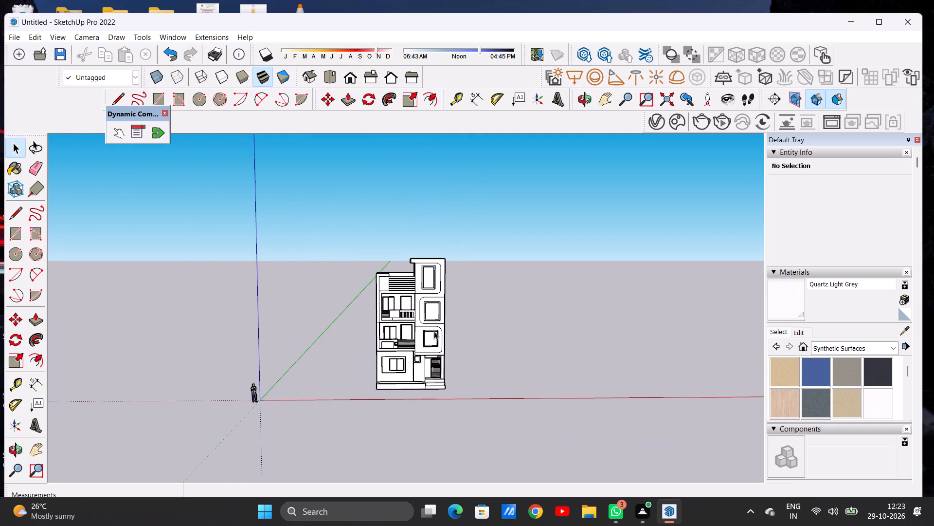
scroll(422, 375, "up", 18)
scroll(437, 356, "down", 2)
scroll(437, 356, "up", 3)
scroll(437, 356, "down", 1)
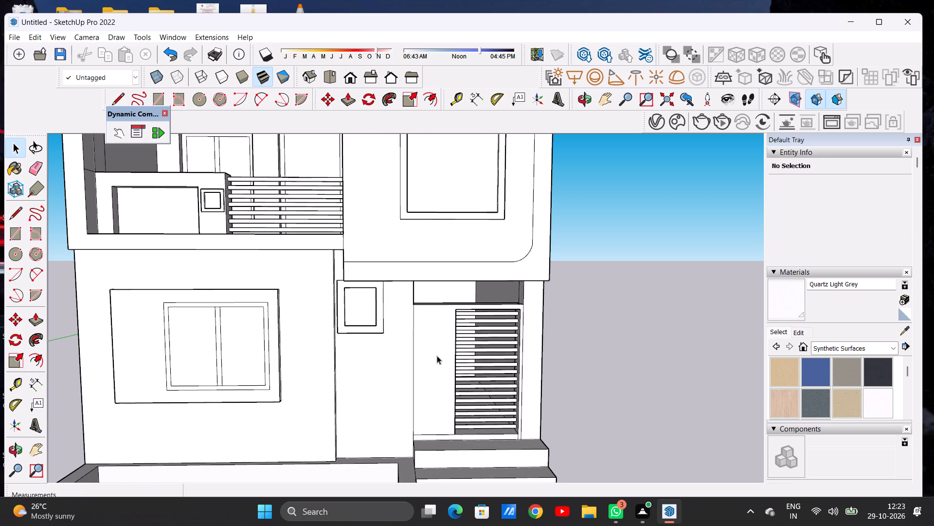
Inspect the ground-floor front around the slatted entrance door, steps and small framed opening.
middle_click_drag(460, 348, 490, 333)
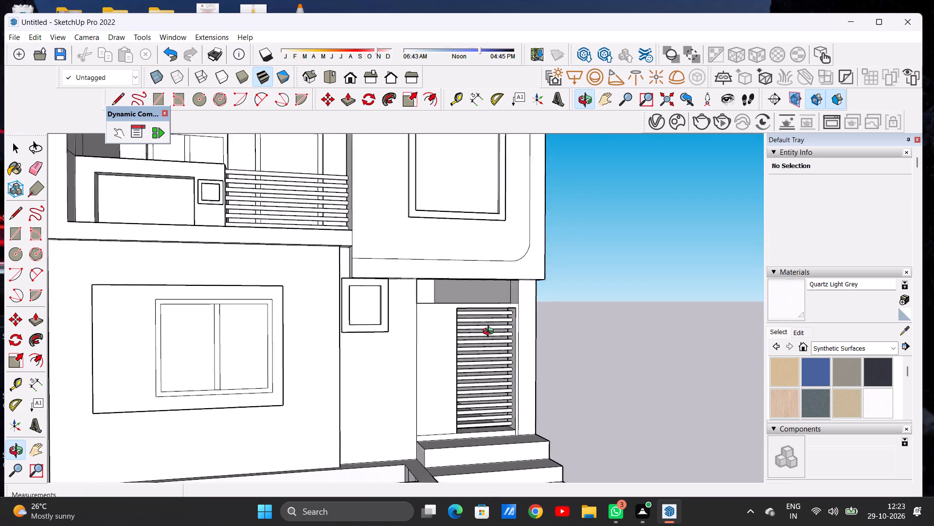
middle_click_drag(490, 333, 444, 354)
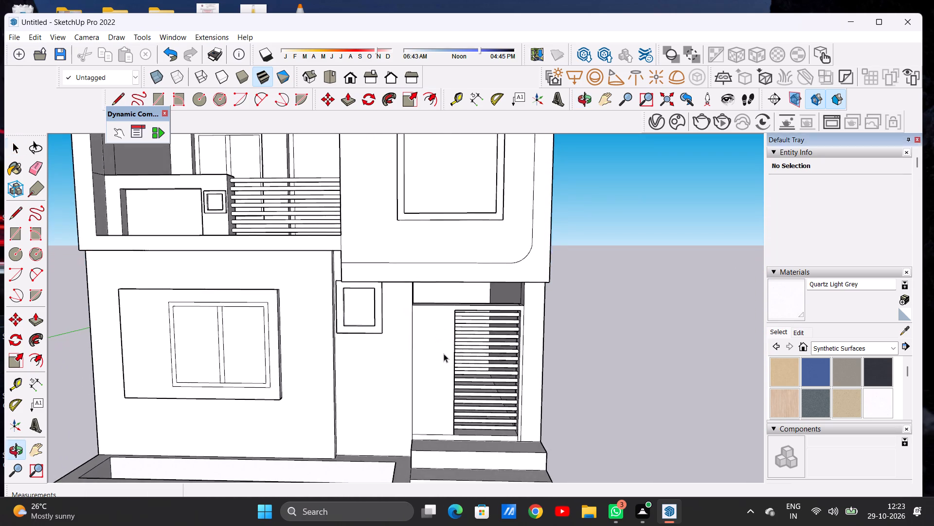
scroll(443, 354, "up", 1)
scroll(443, 356, "down", 18)
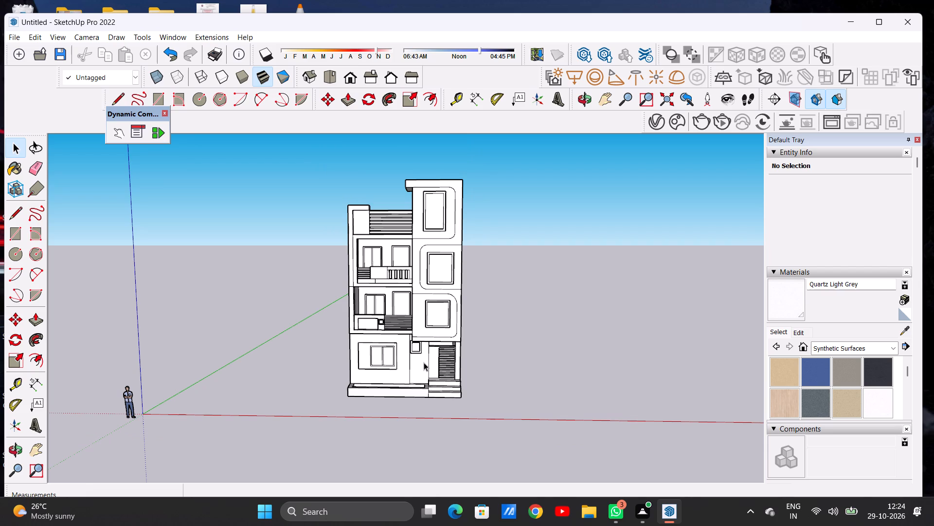
scroll(415, 356, "down", 5)
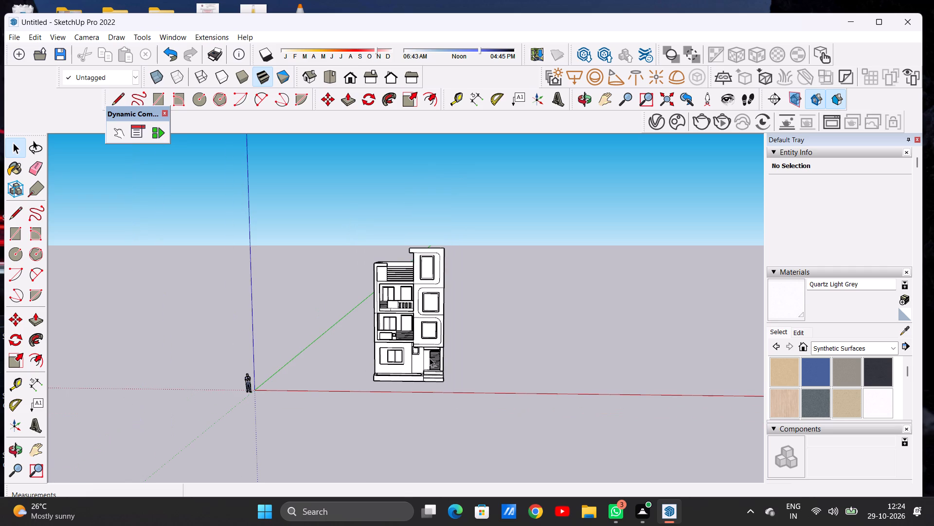
scroll(437, 374, "up", 1)
scroll(438, 374, "down", 1)
scroll(438, 374, "up", 13)
middle_click_drag(432, 358, 440, 351)
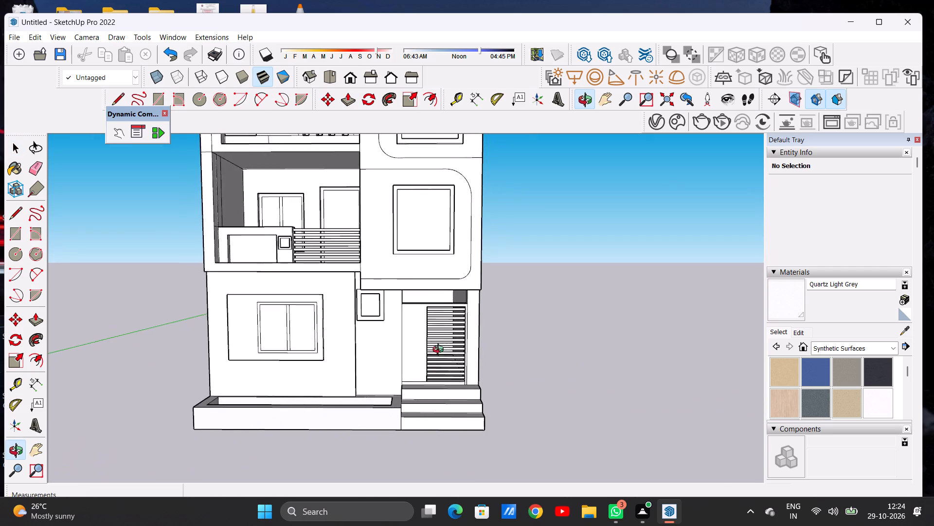
middle_click_drag(440, 351, 436, 352)
scroll(423, 390, "down", 13)
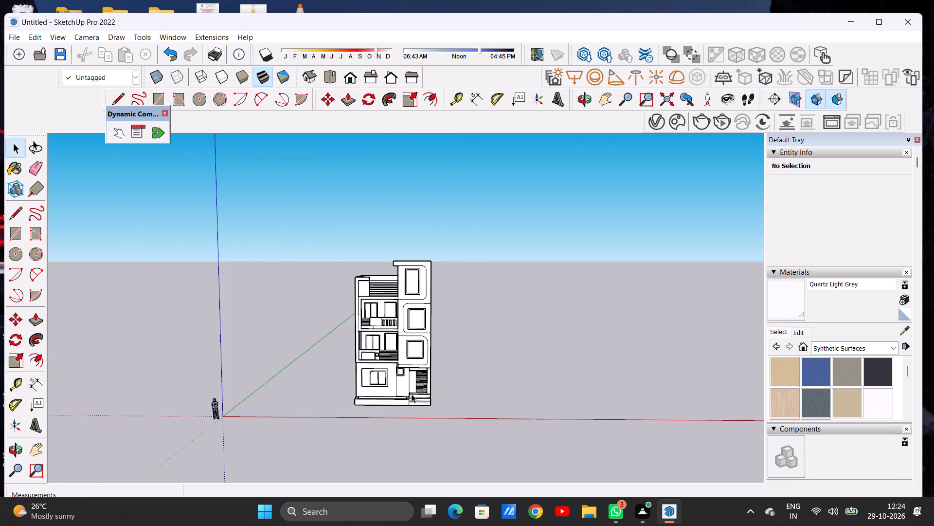
scroll(412, 394, "down", 4)
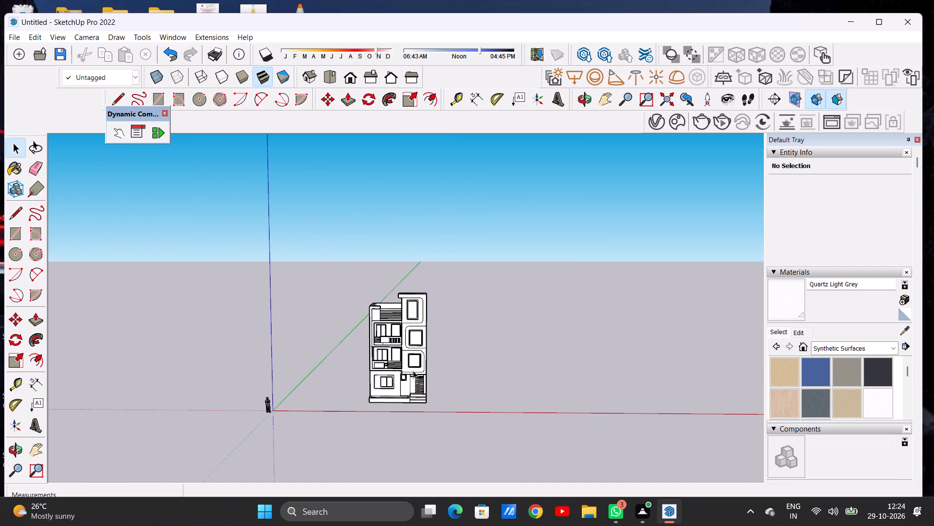
Inspect the top-floor terrace, its railing and the projecting roof slab from the side and front.
scroll(404, 310, "up", 17)
middle_click_drag(383, 289, 562, 301)
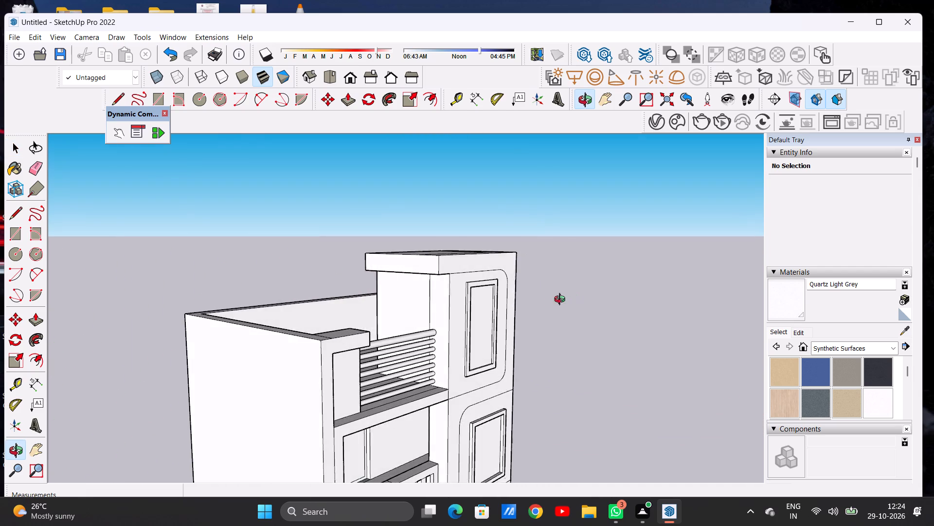
middle_click_drag(562, 301, 380, 284)
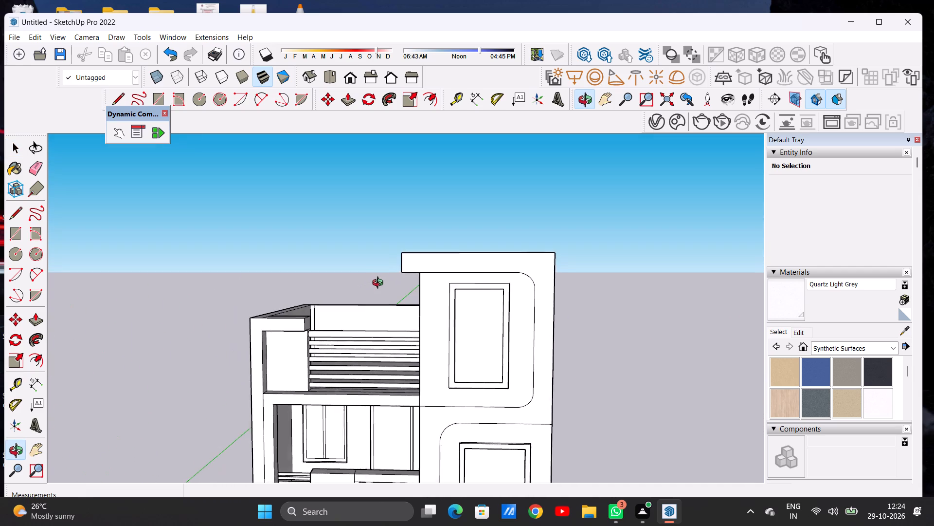
middle_click_drag(380, 284, 375, 291)
scroll(485, 323, "down", 14)
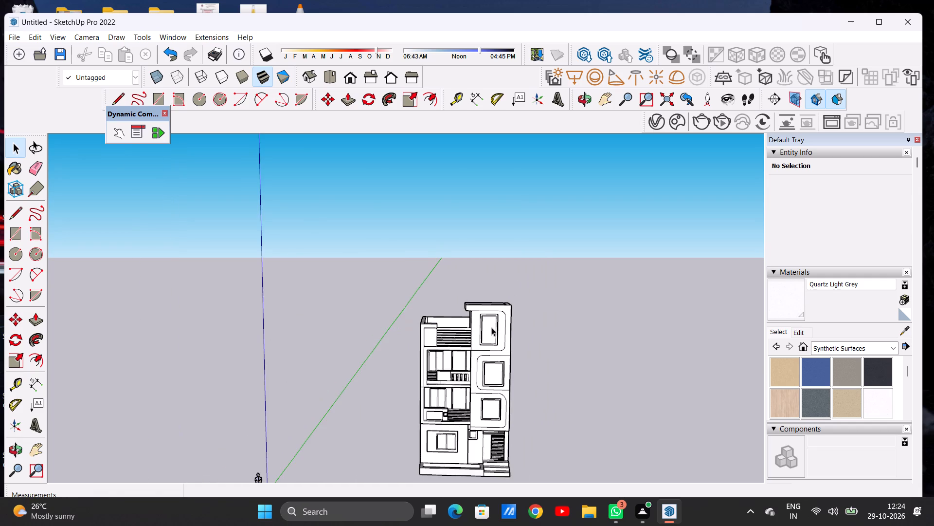
scroll(487, 329, "down", 1)
scroll(480, 427, "up", 14)
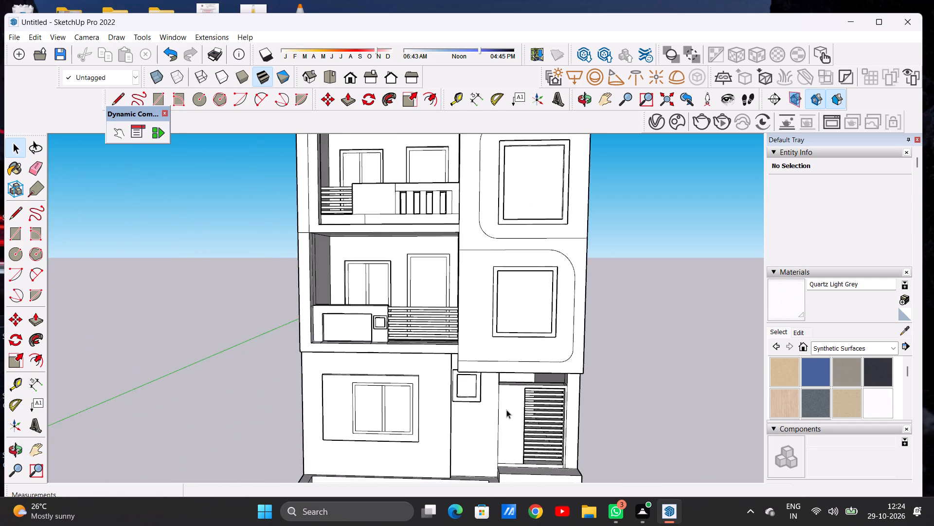
Inspect the side and rear walls by viewing the house all the way around.
scroll(513, 408, "up", 1)
middle_click_drag(502, 408, 343, 375)
middle_click_drag(588, 363, 348, 394)
middle_click_drag(530, 379, 527, 380)
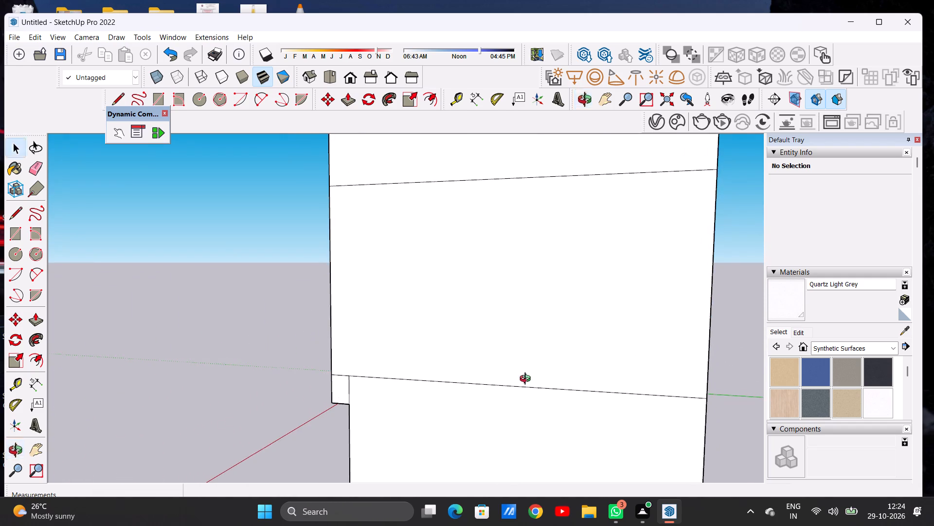
middle_click_drag(527, 380, 320, 397)
scroll(443, 376, "down", 14)
middle_click_drag(538, 383, 325, 389)
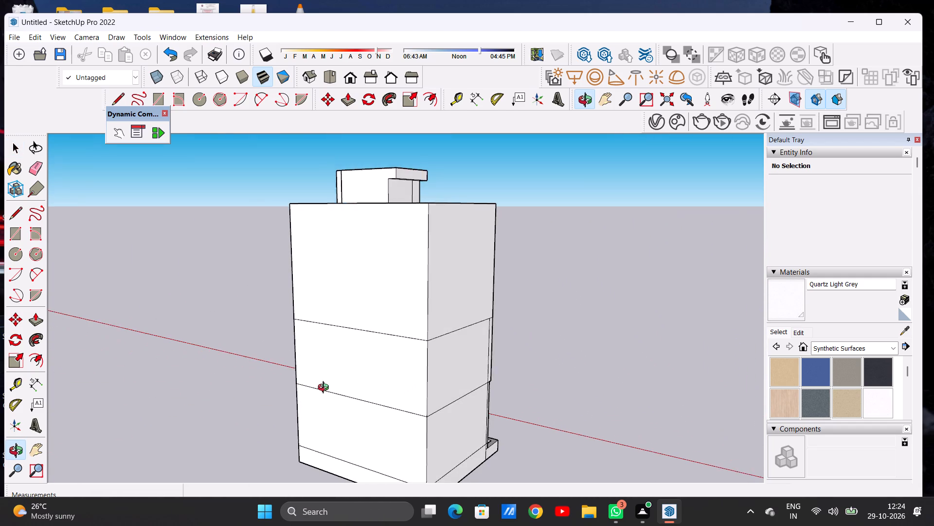
middle_click_drag(325, 389, 326, 389)
middle_click_drag(509, 389, 340, 383)
middle_click_drag(548, 379, 349, 365)
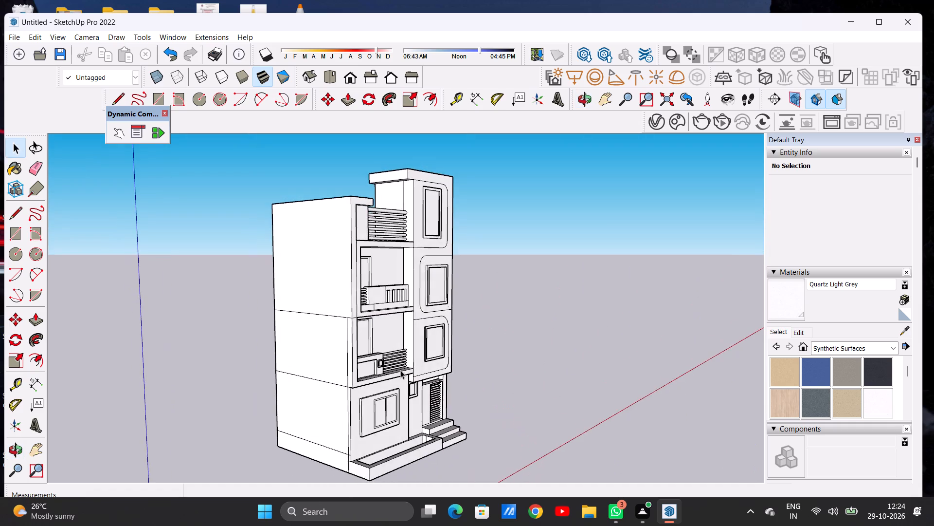
middle_click_drag(564, 371, 359, 371)
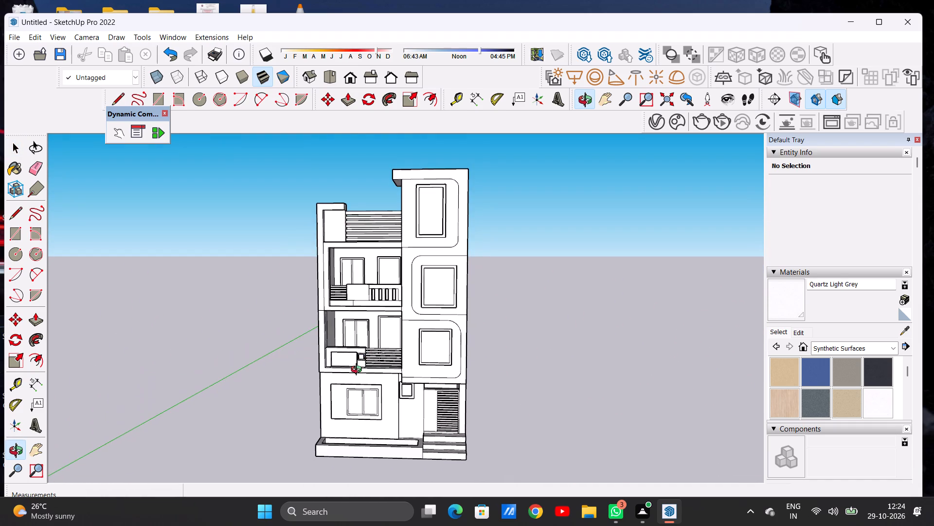
middle_click_drag(359, 371, 359, 371)
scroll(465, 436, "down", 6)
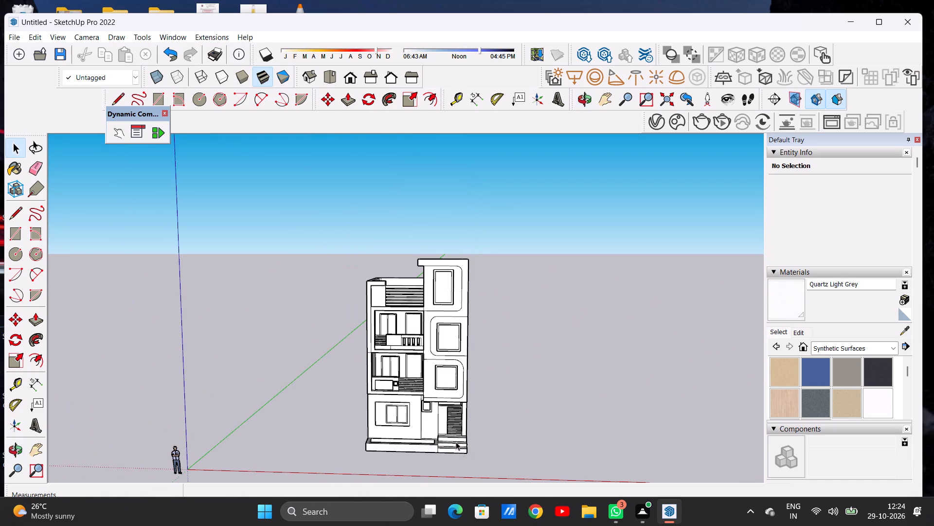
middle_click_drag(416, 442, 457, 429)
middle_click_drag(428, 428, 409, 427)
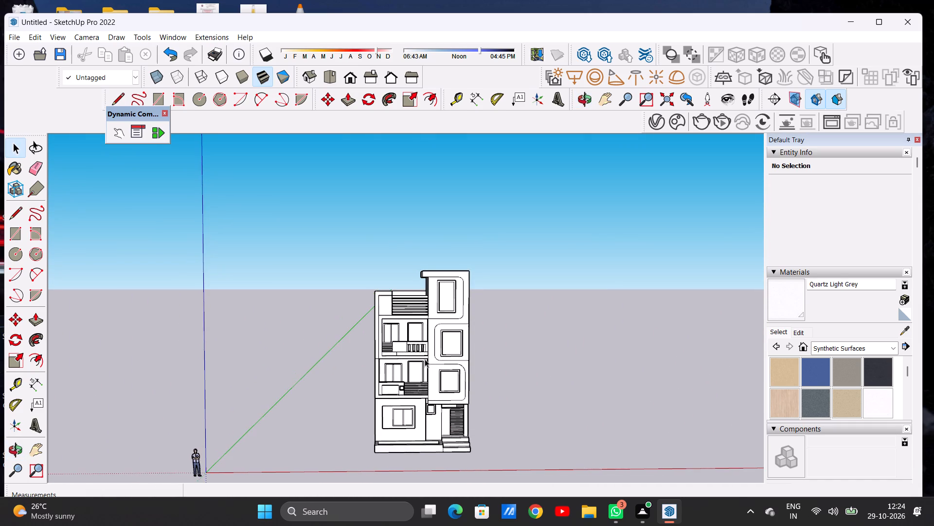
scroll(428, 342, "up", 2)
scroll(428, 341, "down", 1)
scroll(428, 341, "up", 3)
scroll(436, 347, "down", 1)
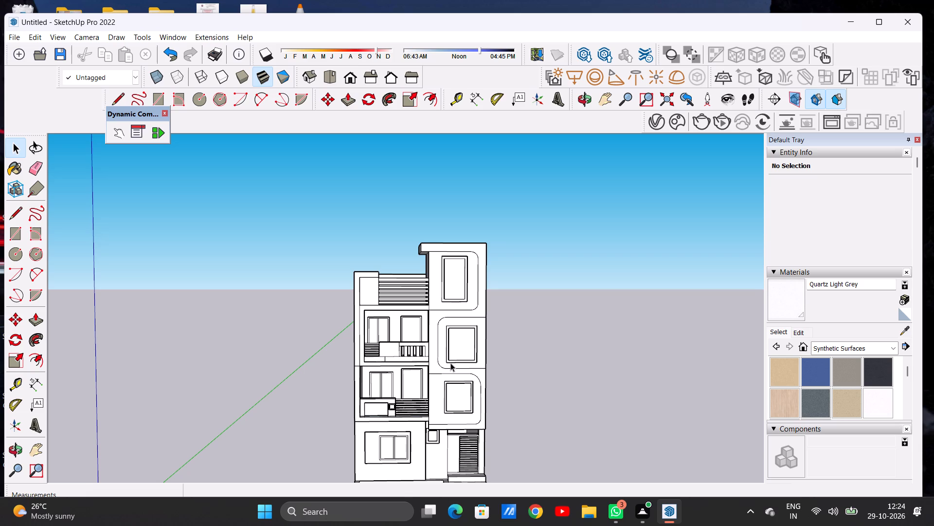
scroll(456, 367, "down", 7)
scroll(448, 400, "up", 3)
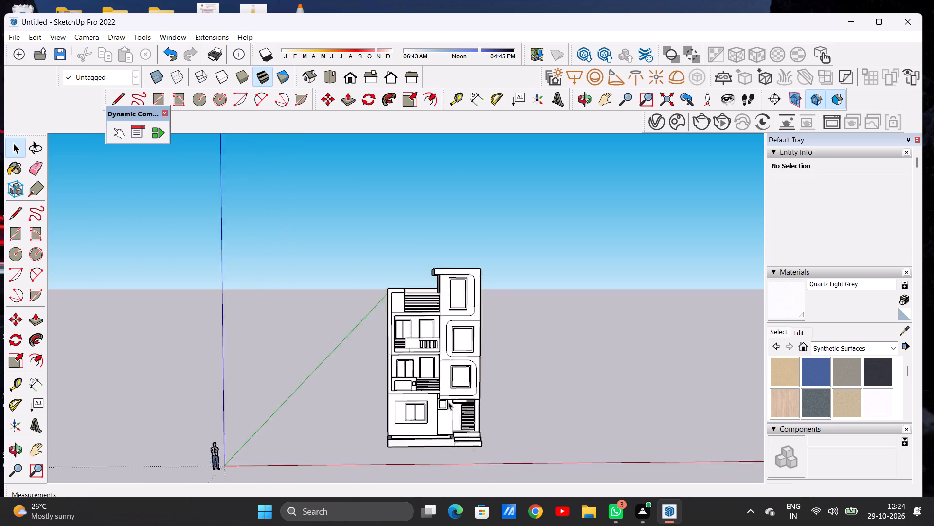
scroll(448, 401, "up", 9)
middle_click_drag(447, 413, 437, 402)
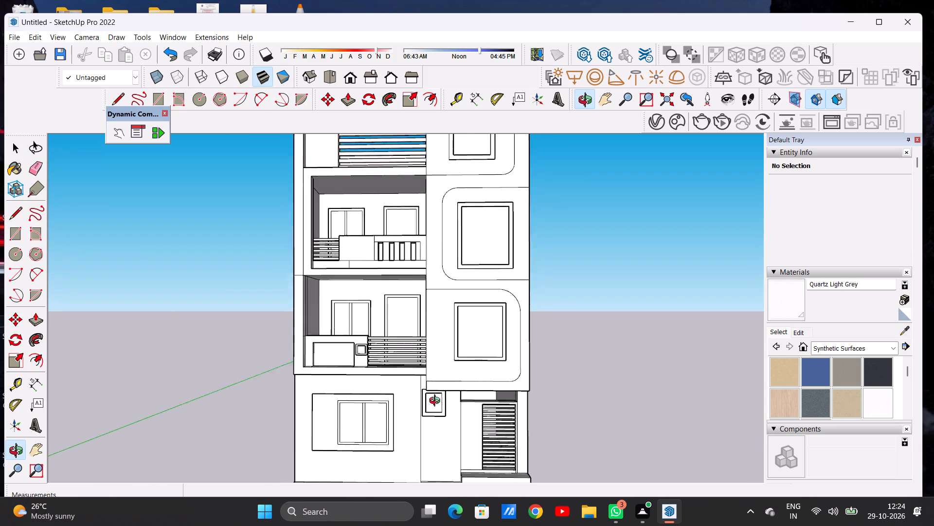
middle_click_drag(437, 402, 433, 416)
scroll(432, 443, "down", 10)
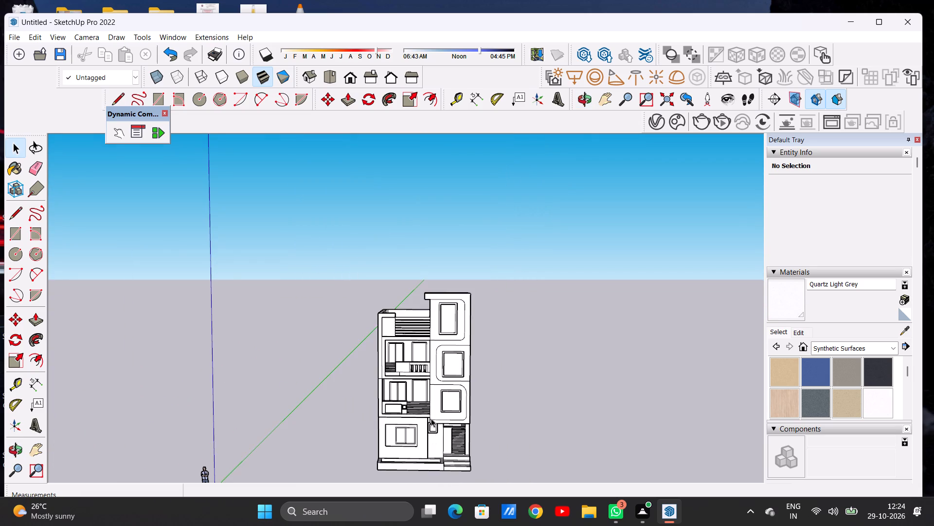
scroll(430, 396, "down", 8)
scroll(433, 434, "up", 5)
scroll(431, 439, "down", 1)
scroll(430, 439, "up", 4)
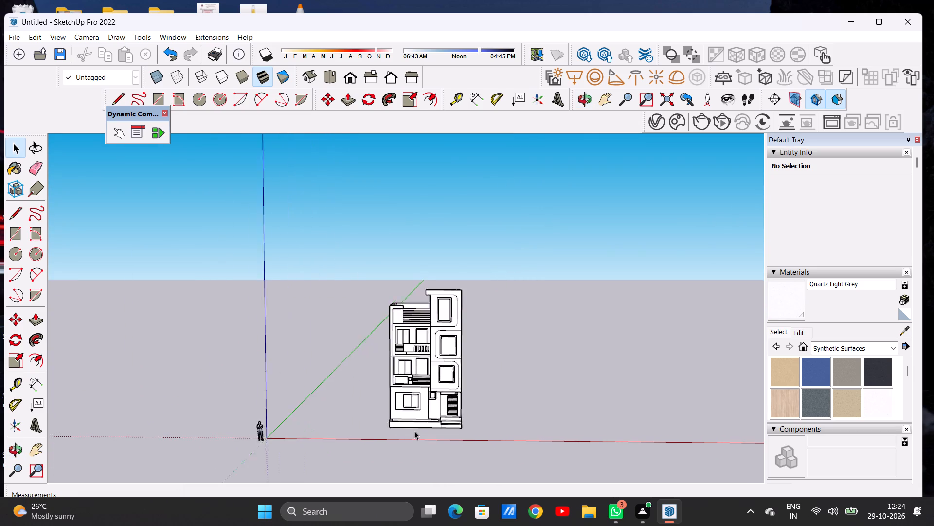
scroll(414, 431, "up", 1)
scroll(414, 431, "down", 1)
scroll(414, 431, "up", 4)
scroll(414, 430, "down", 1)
Examine the front from the planter and entrance steps up to the balconies and the framed windows beside them.
middle_click_drag(455, 412, 439, 461)
scroll(418, 428, "up", 13)
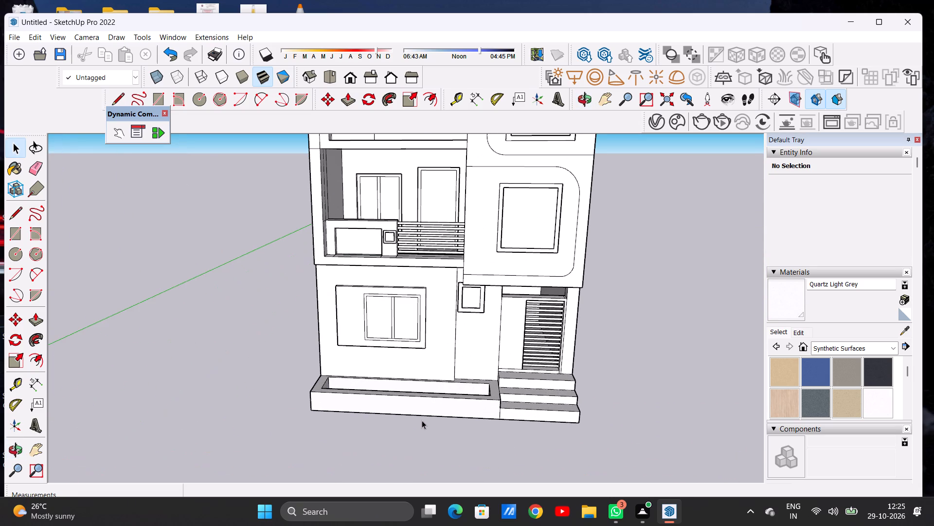
scroll(425, 435, "down", 7)
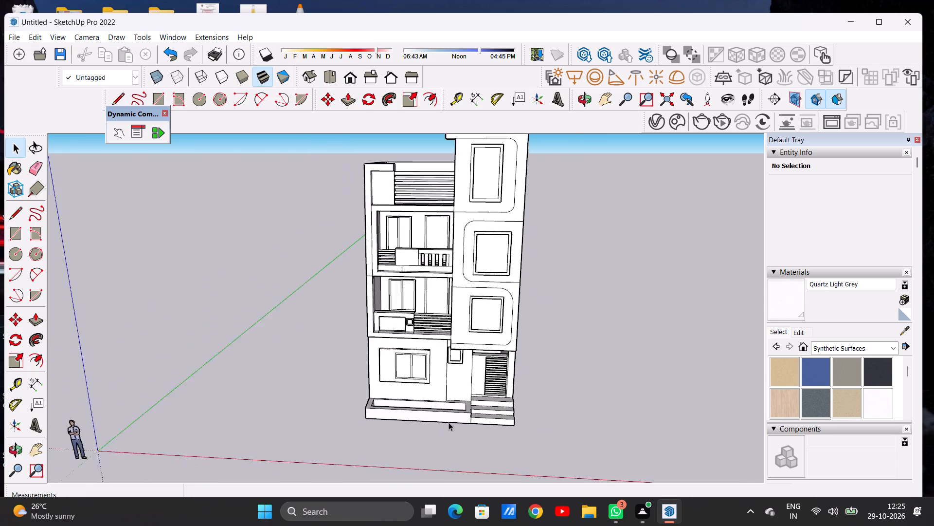
scroll(449, 422, "down", 7)
middle_click_drag(469, 405, 477, 381)
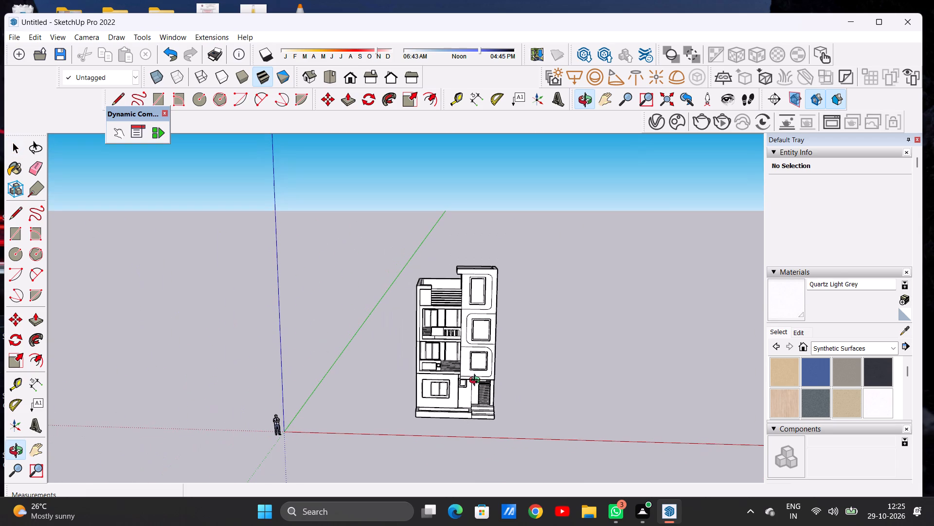
middle_click_drag(477, 381, 471, 388)
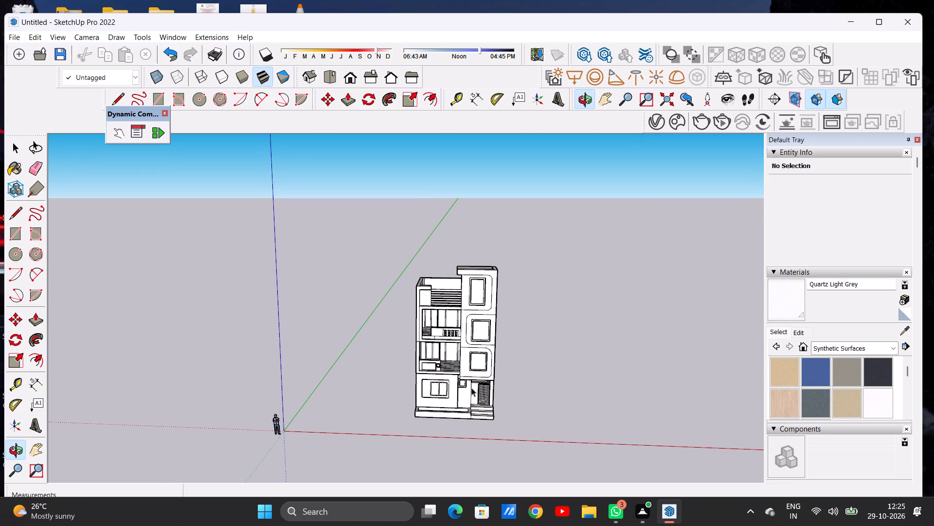
scroll(472, 372, "down", 4)
scroll(465, 367, "up", 2)
scroll(465, 367, "down", 1)
scroll(465, 367, "up", 14)
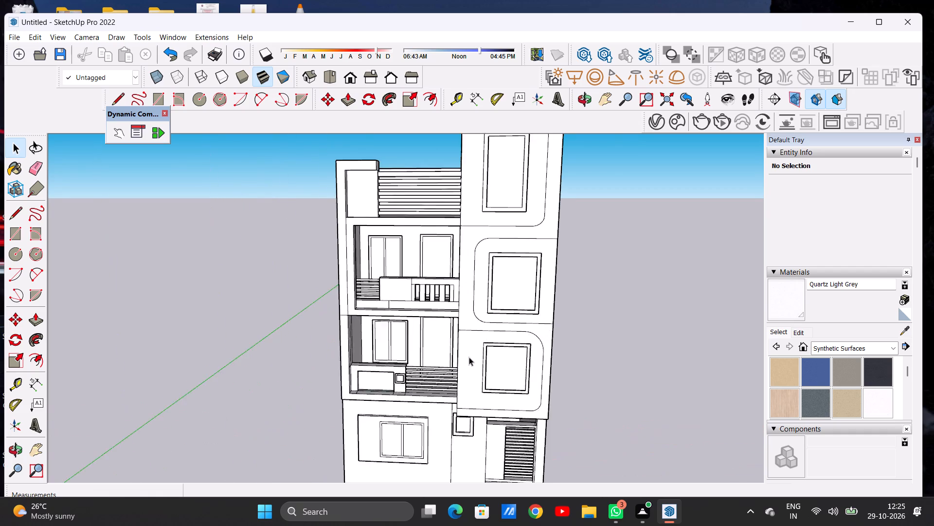
scroll(469, 357, "up", 3)
scroll(469, 357, "down", 1)
scroll(469, 357, "up", 1)
middle_click_drag(470, 357, 478, 355)
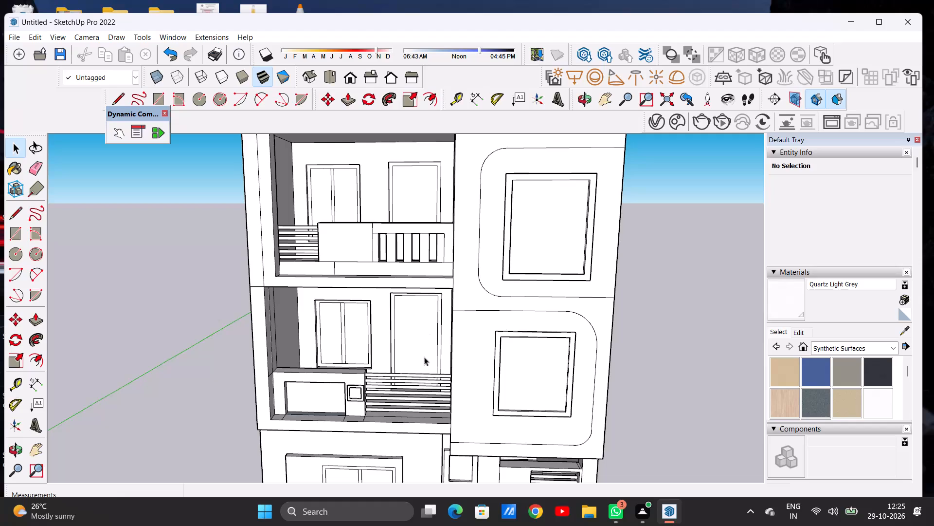
scroll(419, 384, "down", 8)
middle_click_drag(433, 368, 454, 342)
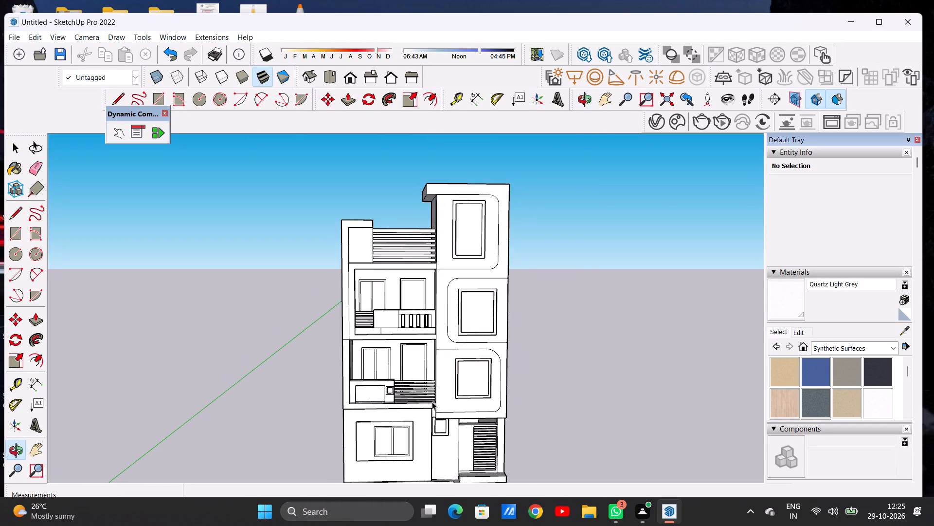
Draw a horizontal line about 2' 9 5/8" long from the lowest framed window's upper balcony-side corner to the wall edge beside the balcony.
scroll(431, 407, "up", 20)
scroll(431, 407, "up", 9)
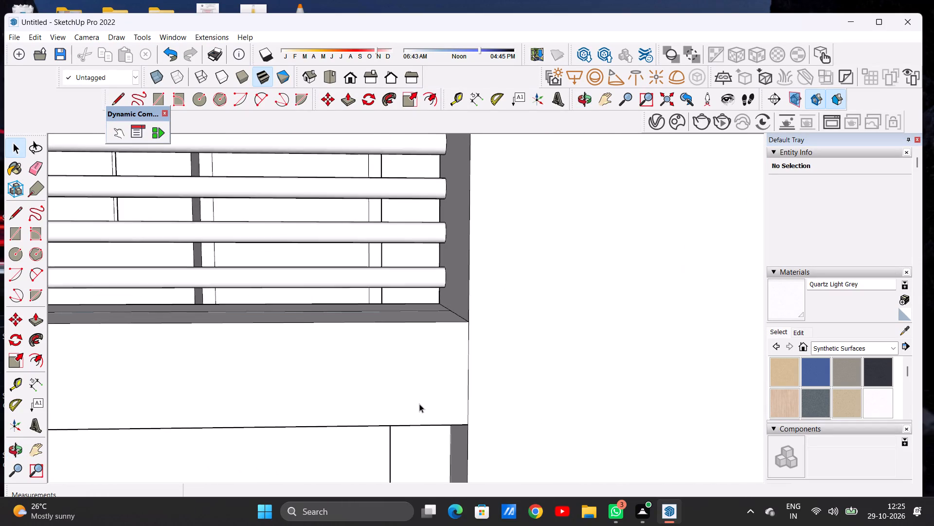
scroll(421, 404, "down", 7)
scroll(429, 392, "down", 20)
scroll(429, 392, "down", 8)
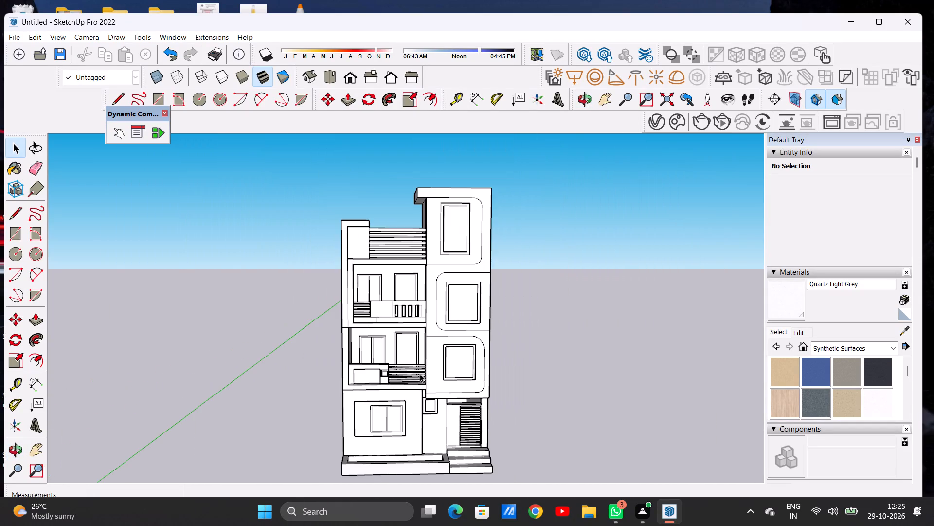
scroll(414, 377, "down", 4)
middle_click_drag(403, 395, 389, 398)
scroll(420, 363, "up", 3)
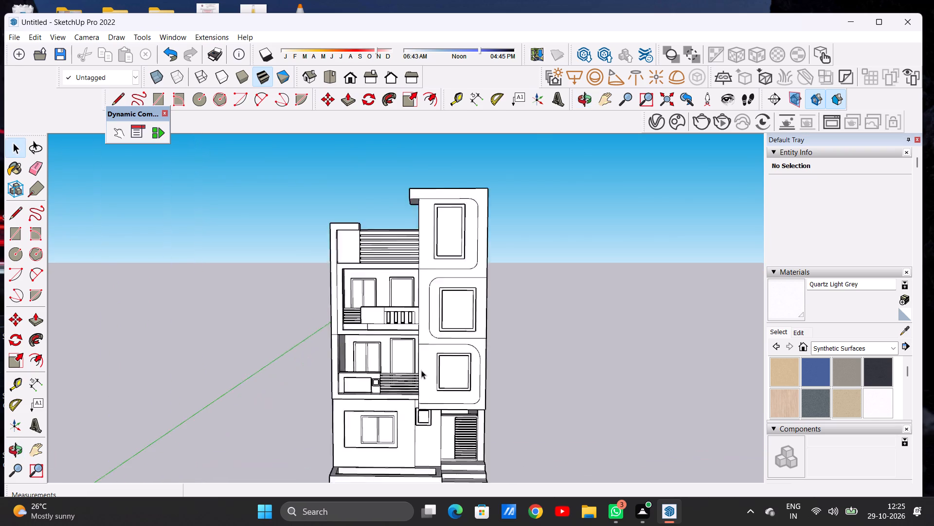
scroll(421, 370, "up", 9)
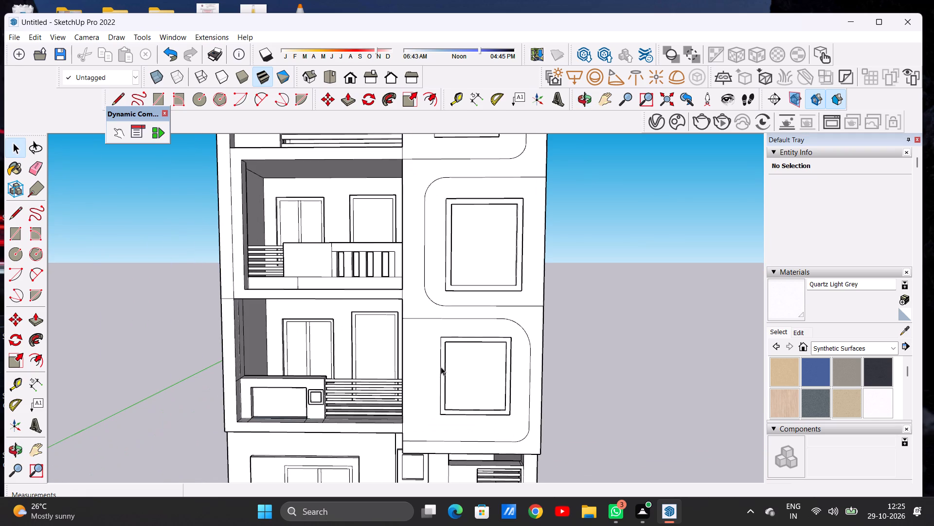
scroll(442, 367, "up", 3)
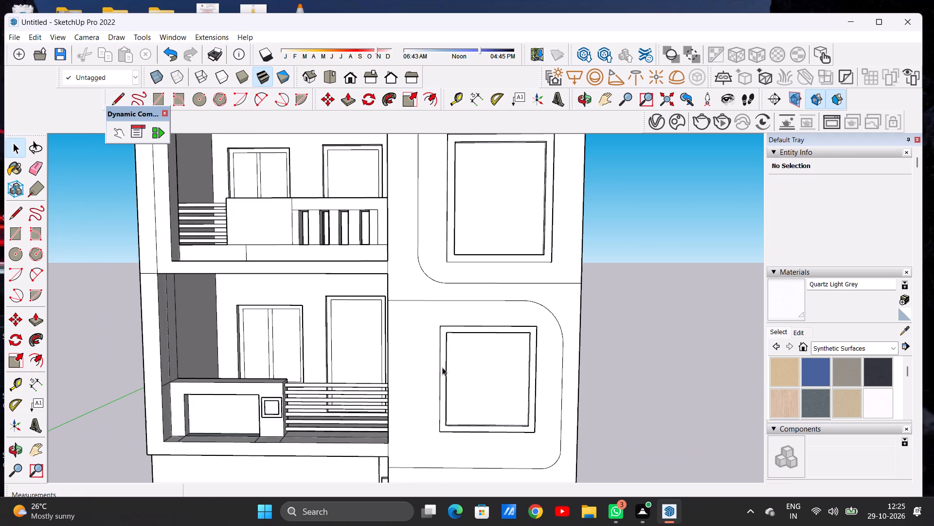
key("l")
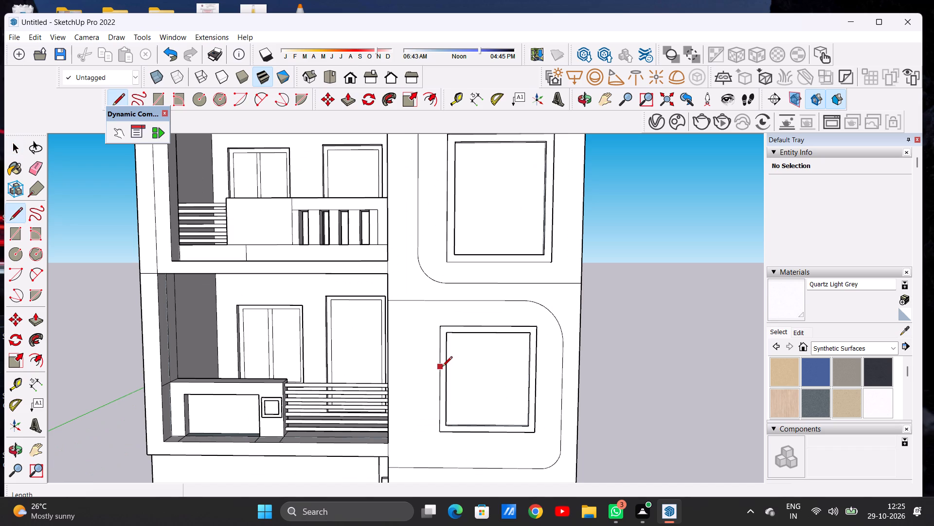
middle_click_drag(431, 357, 524, 376)
scroll(457, 333, "up", 10)
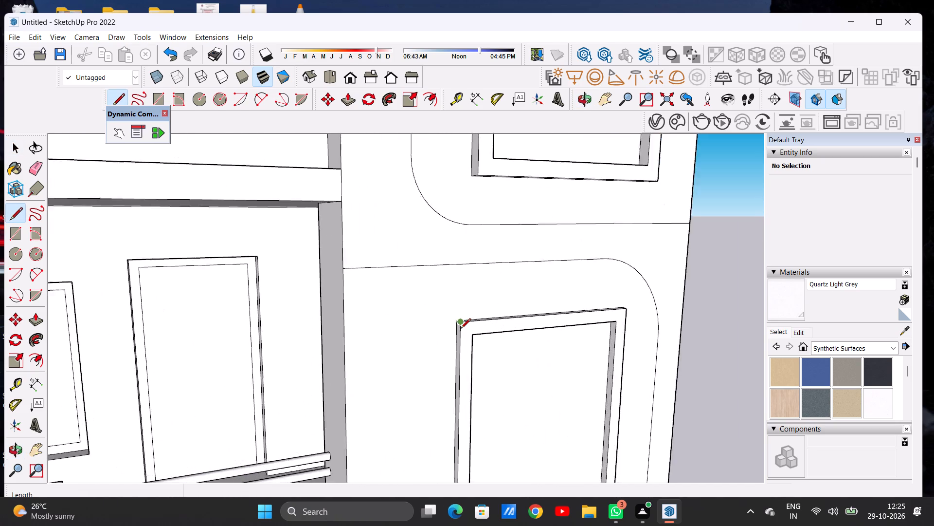
scroll(461, 329, "up", 10)
scroll(461, 330, "down", 1)
scroll(459, 333, "up", 1)
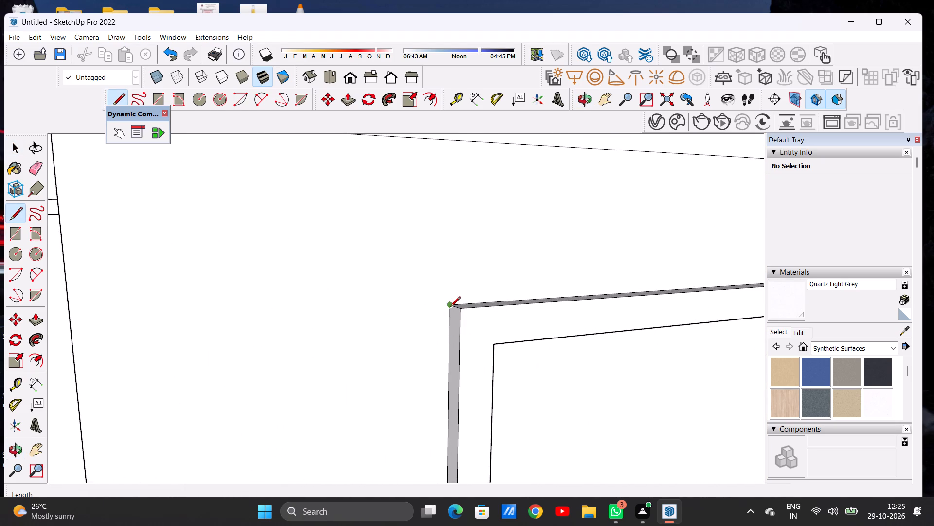
left_click(450, 307)
scroll(460, 311, "down", 10)
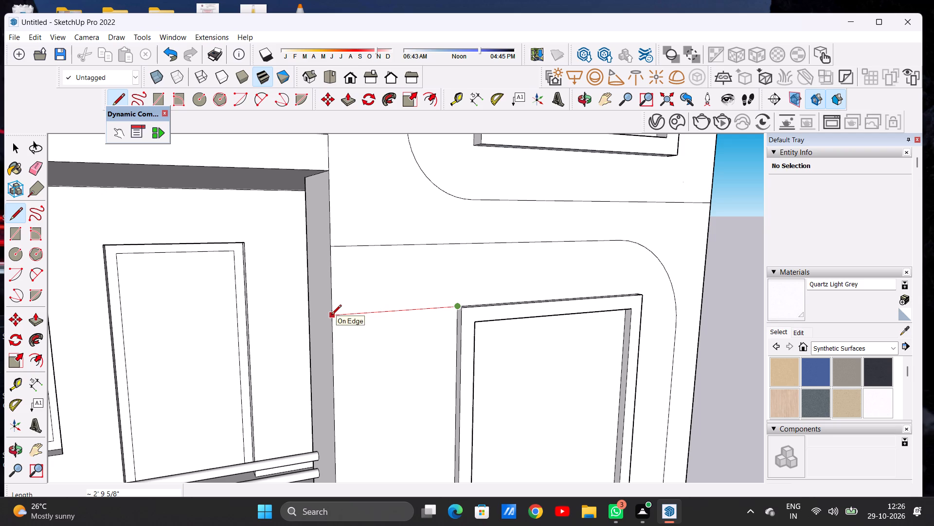
left_click(334, 316)
Draw a horizontal line about 2' 9 5/8" long from the same window's lower balcony-side corner to the balcony-side wall edge.
scroll(413, 300, "down", 12)
scroll(419, 385, "up", 18)
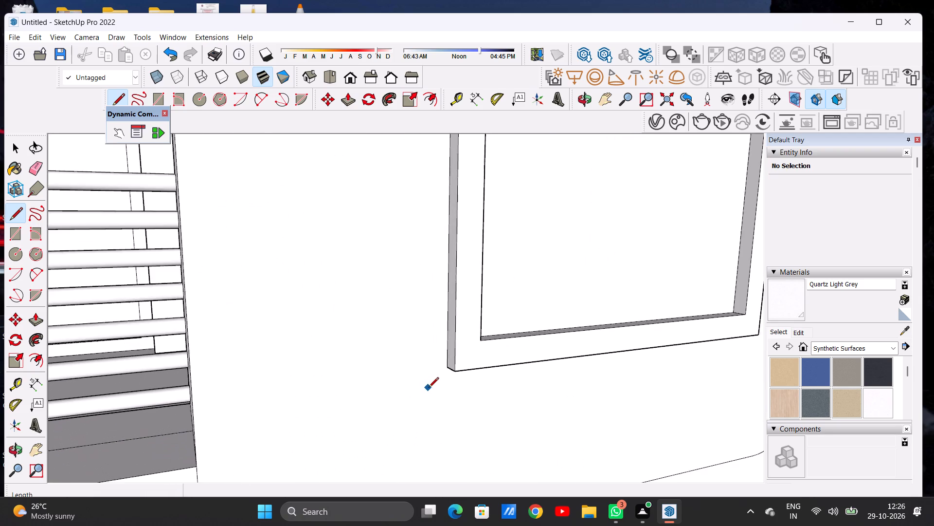
scroll(429, 388, "down", 1)
scroll(429, 388, "up", 5)
left_click(457, 356)
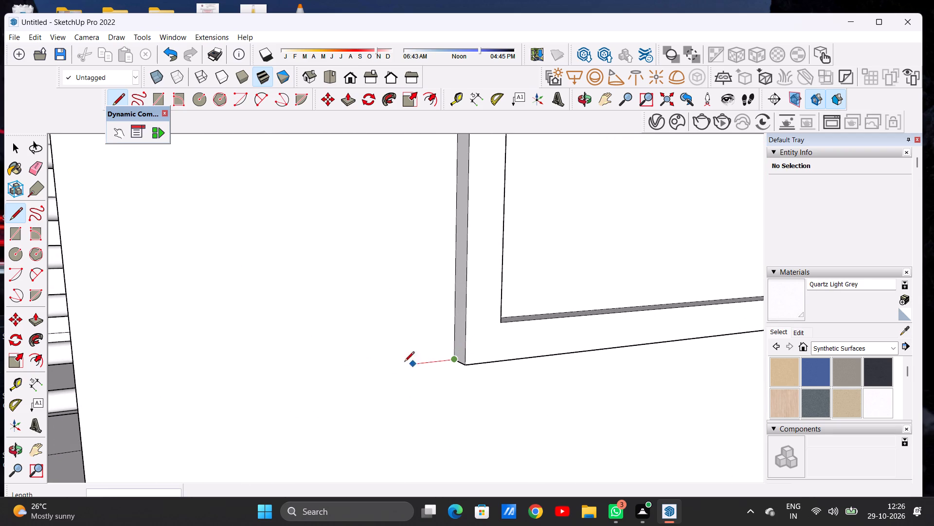
scroll(356, 369, "down", 11)
scroll(284, 380, "up", 5)
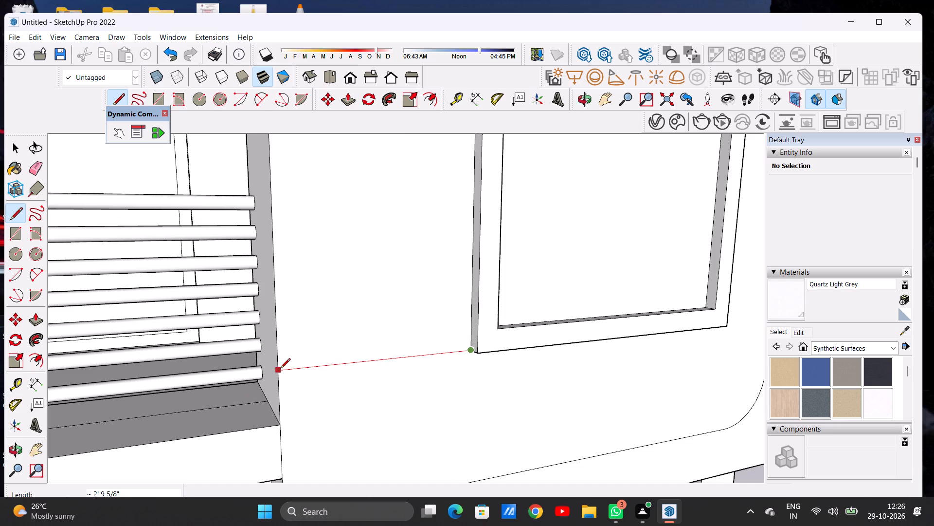
left_click(280, 369)
Draw a line about 1' 8" long from the middle framed window's upper outer corner to the house's outer wall edge.
scroll(353, 383, "down", 9)
scroll(358, 380, "up", 1)
scroll(358, 380, "down", 13)
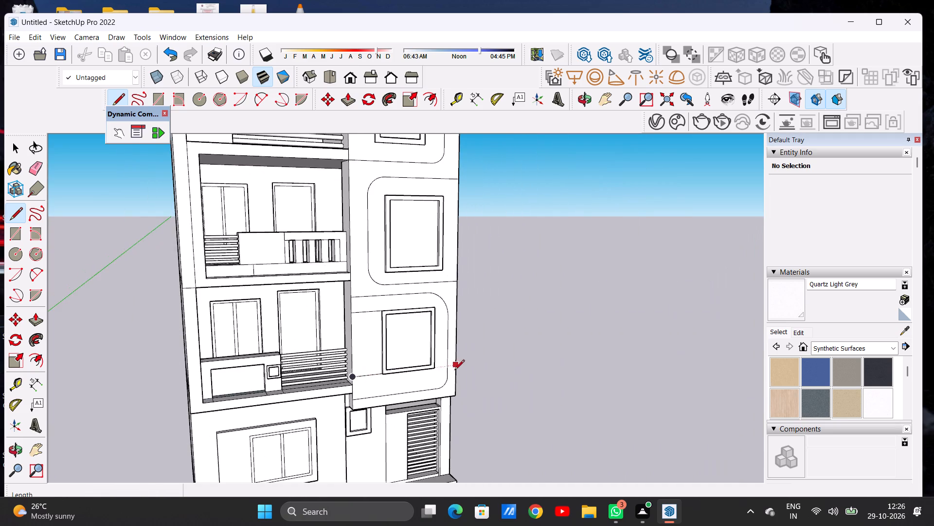
middle_click_drag(449, 370, 366, 355)
scroll(401, 373, "down", 9)
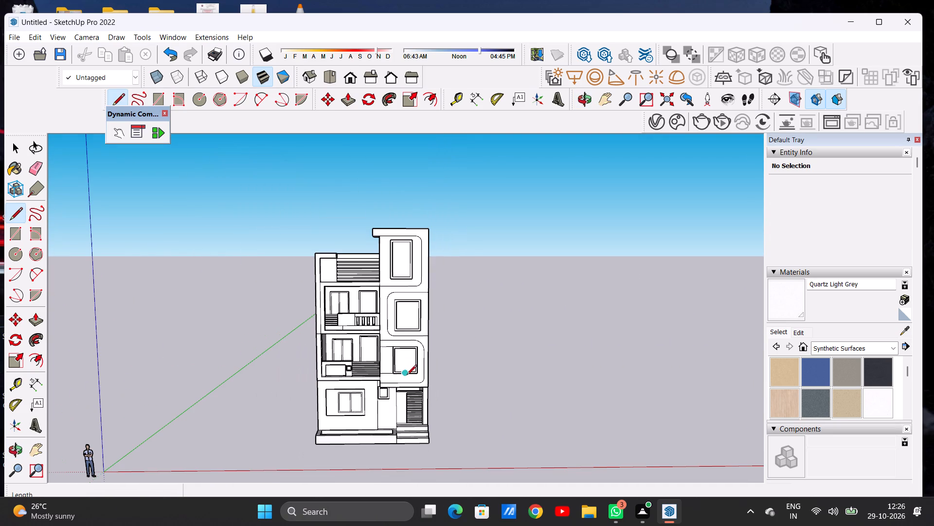
scroll(419, 295, "up", 5)
scroll(423, 300, "down", 1)
scroll(436, 308, "up", 2)
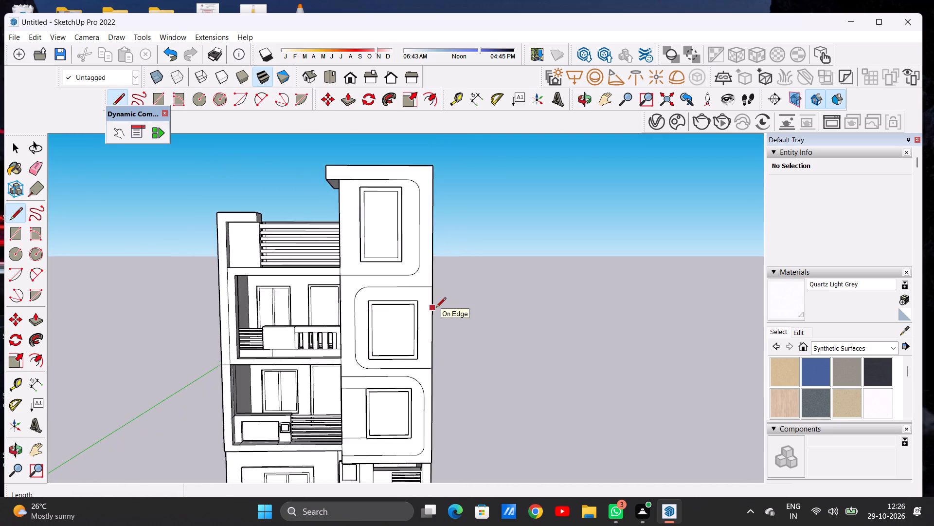
scroll(436, 308, "down", 1)
scroll(436, 308, "up", 17)
middle_click_drag(421, 303, 352, 326)
scroll(353, 304, "up", 8)
left_click(348, 292)
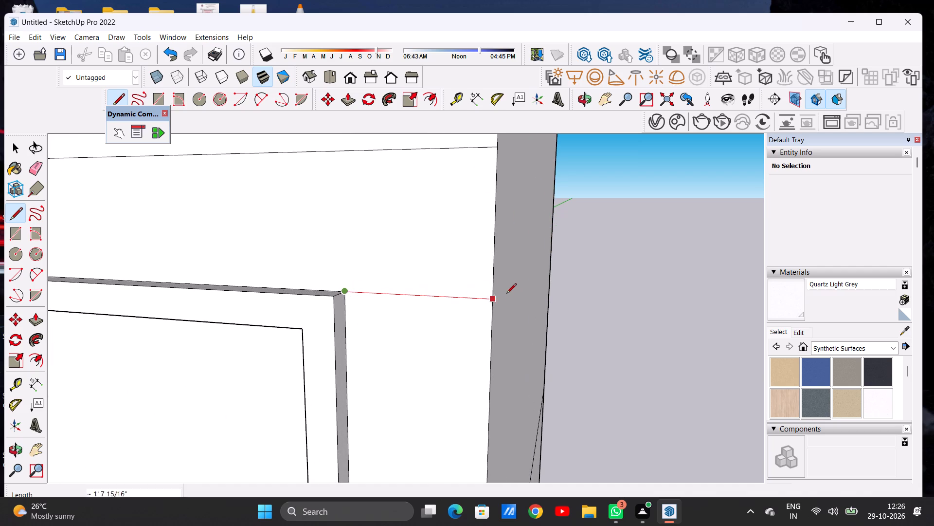
left_click(494, 296)
Draw a line about 1' 8" long from the middle framed window's lower outer corner to the house's outer wall edge.
scroll(457, 288, "down", 4)
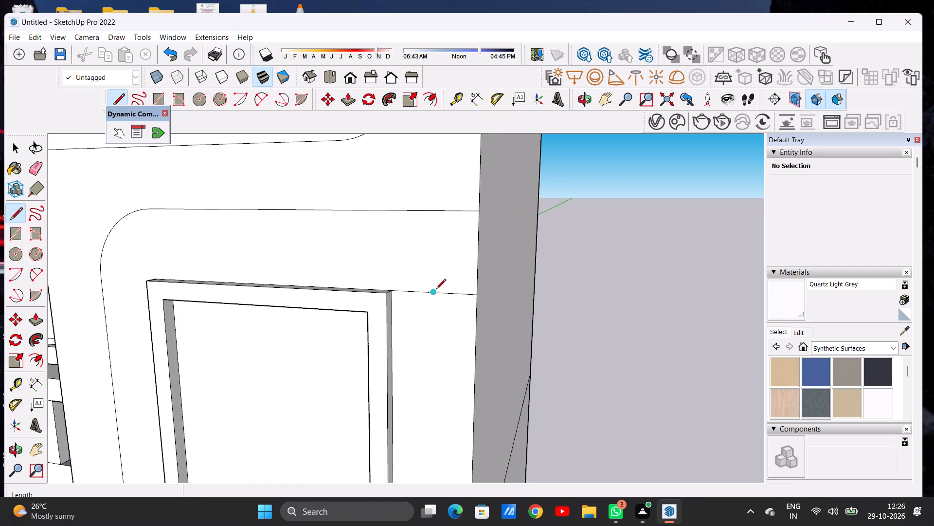
scroll(436, 290, "down", 6)
scroll(435, 293, "up", 1)
scroll(435, 294, "down", 5)
scroll(435, 294, "up", 1)
scroll(435, 295, "down", 6)
scroll(431, 381, "up", 13)
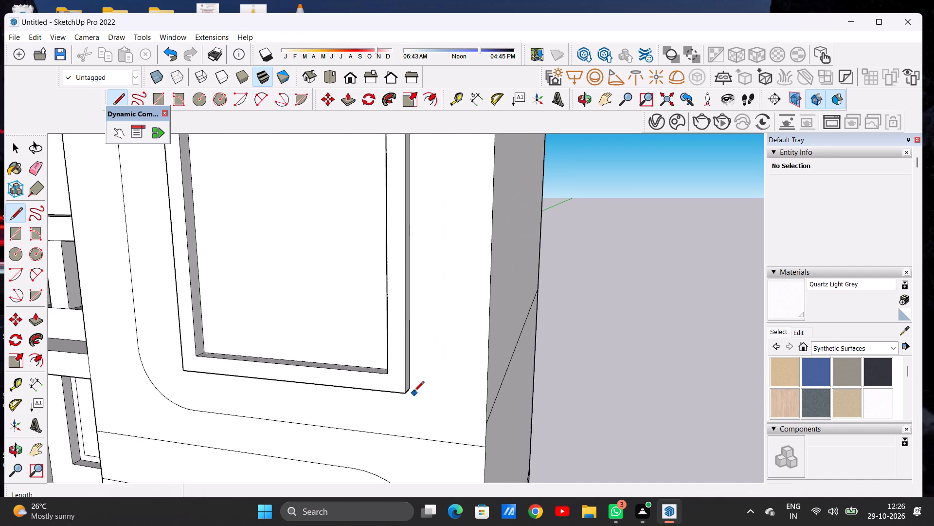
scroll(414, 392, "up", 2)
scroll(414, 392, "down", 1)
scroll(413, 391, "up", 5)
scroll(413, 387, "down", 1)
scroll(413, 387, "up", 4)
left_click(401, 386)
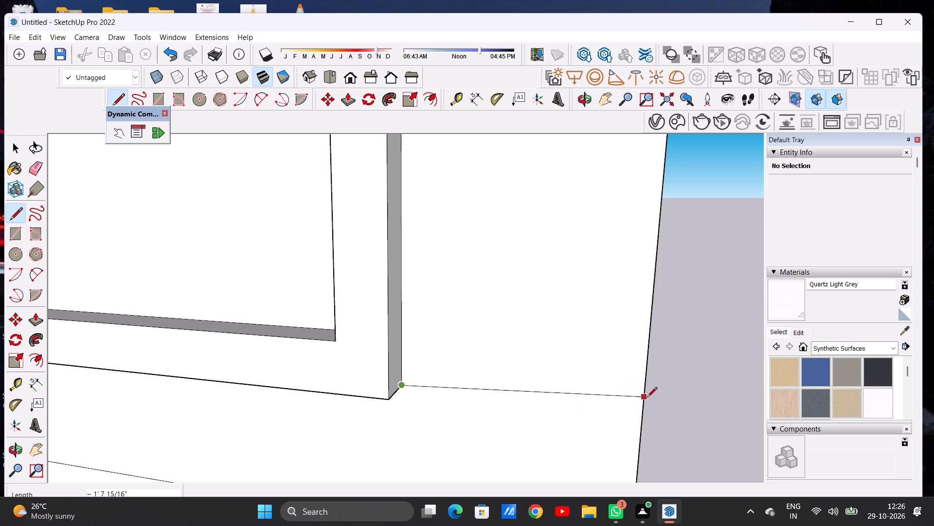
left_click(640, 409)
key("space")
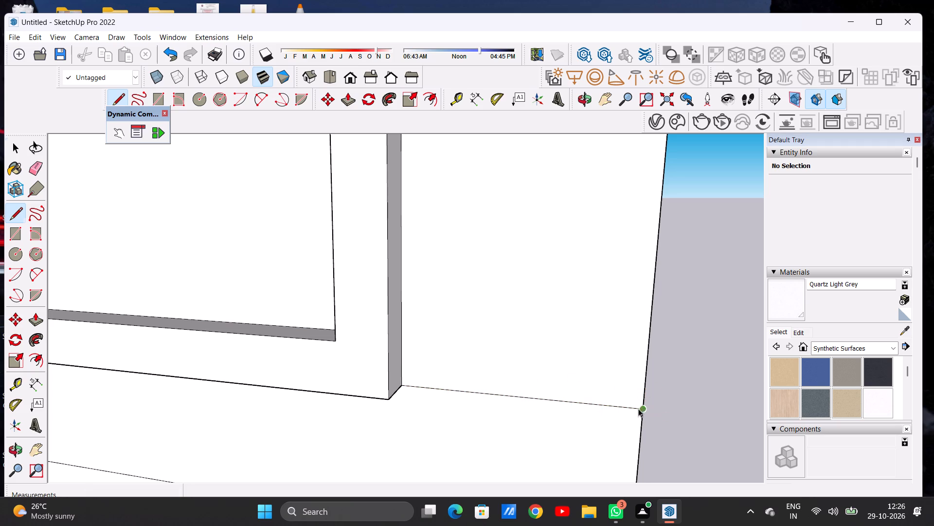
Draw a horizontal line about 2' 3 3/8" long from the top framed window's upper terrace-side corner to the wall edge beside the terrace.
scroll(375, 317, "down", 20)
scroll(375, 317, "down", 1)
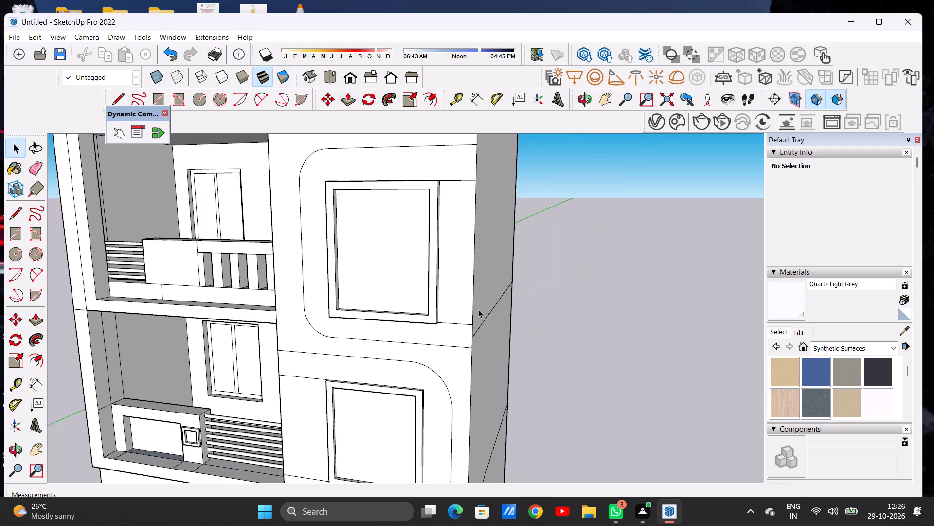
scroll(478, 309, "down", 17)
middle_click_drag(476, 300, 533, 289)
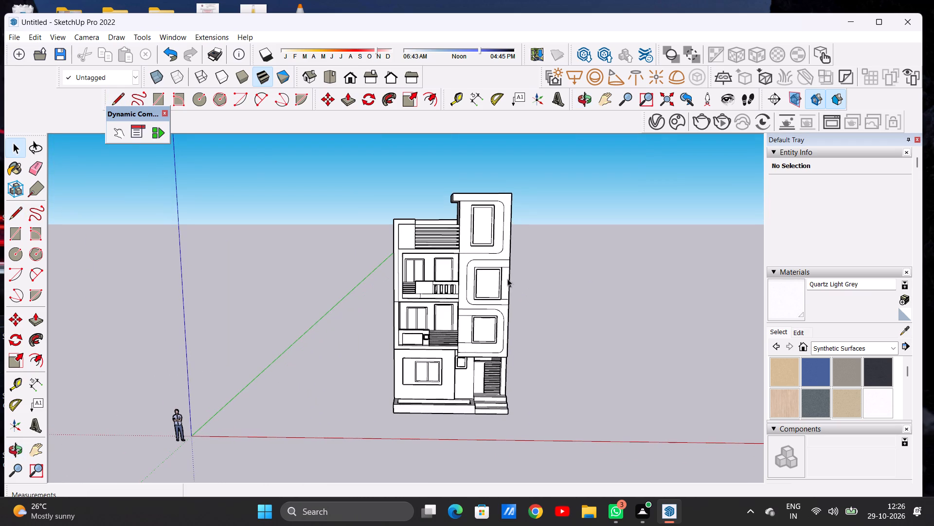
scroll(490, 229, "up", 6)
scroll(498, 235, "down", 4)
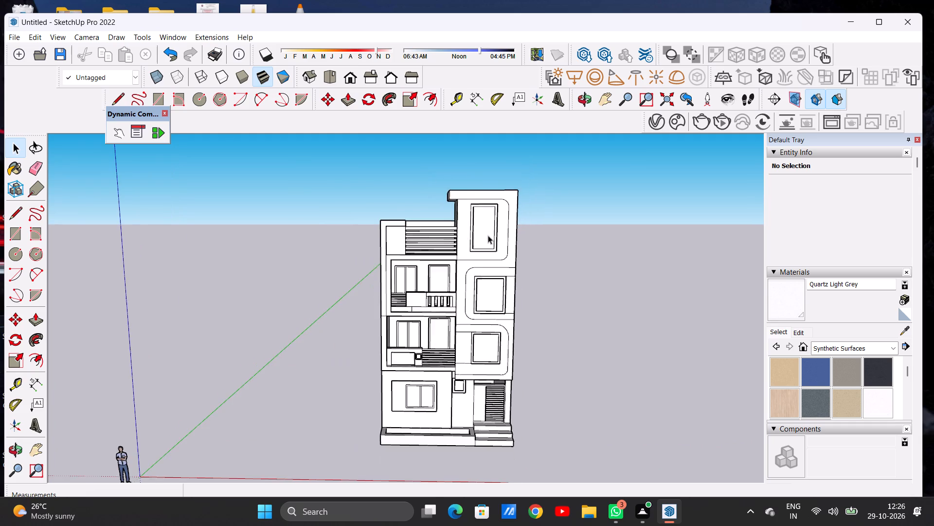
scroll(488, 235, "down", 1)
scroll(458, 216, "up", 10)
scroll(467, 208, "down", 1)
scroll(467, 208, "up", 4)
middle_click_drag(474, 226, 532, 229)
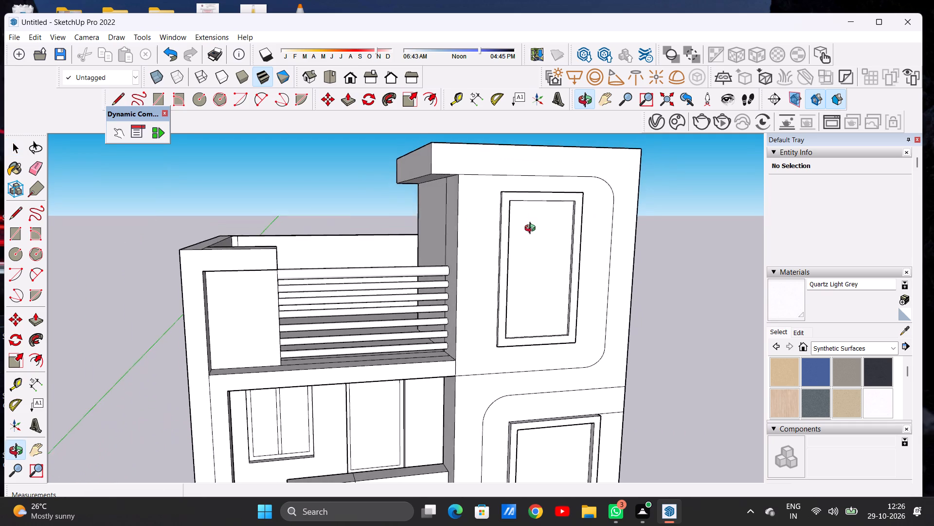
middle_click_drag(532, 229, 535, 232)
scroll(514, 221, "up", 9)
scroll(490, 190, "down", 1)
scroll(490, 190, "up", 1)
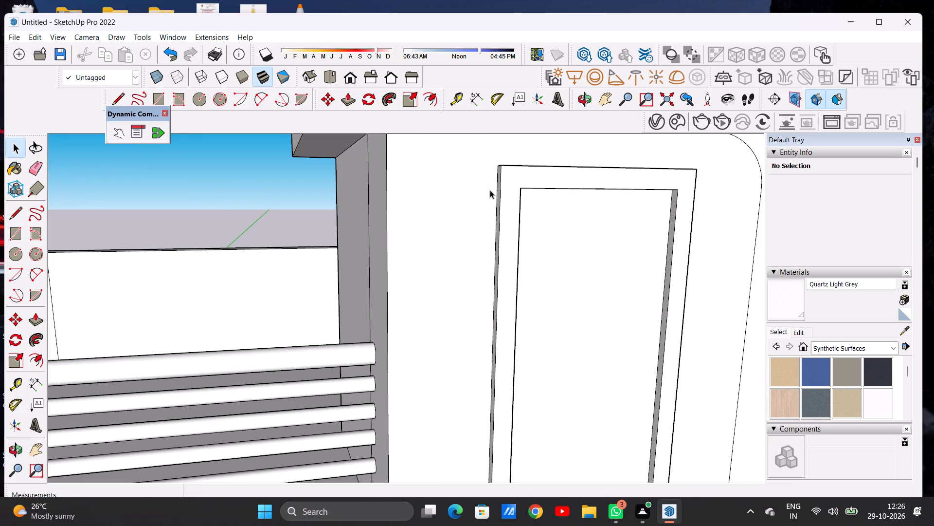
key("l")
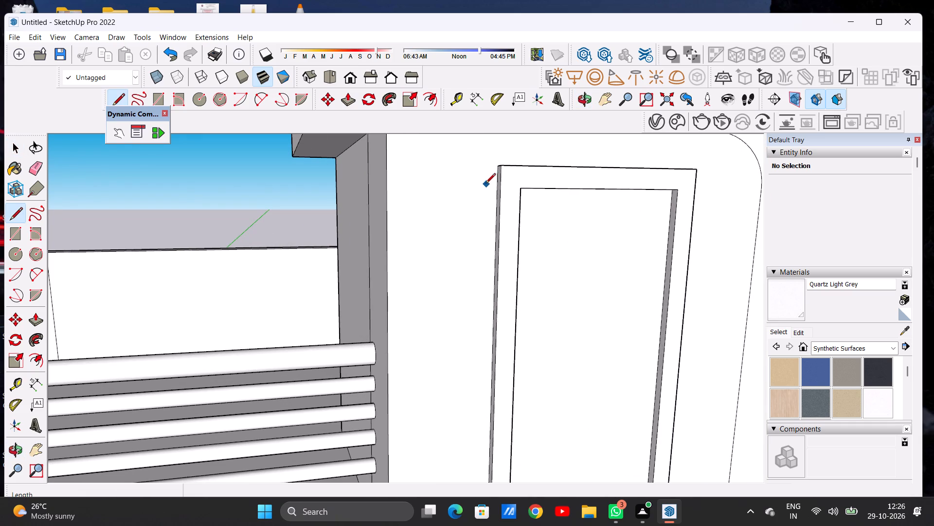
scroll(495, 213, "down", 7)
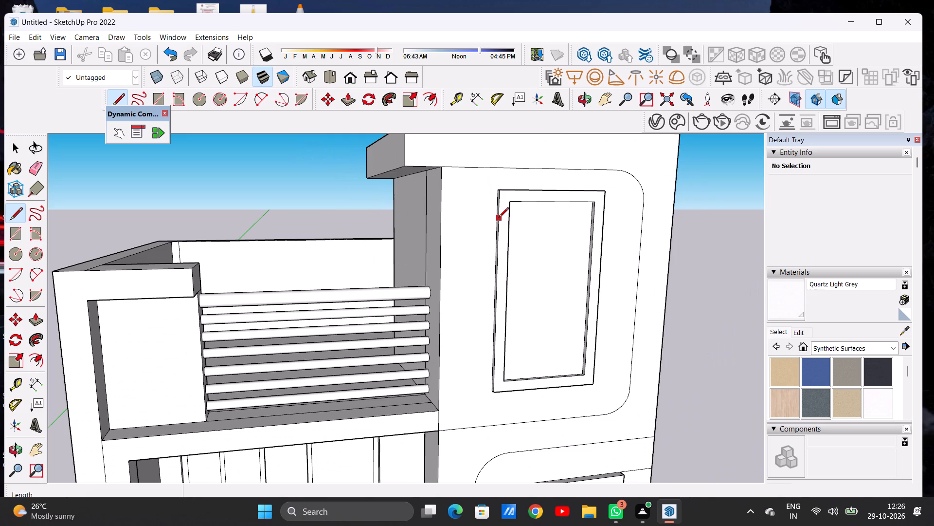
scroll(503, 177, "up", 3)
scroll(503, 177, "down", 1)
scroll(503, 177, "up", 15)
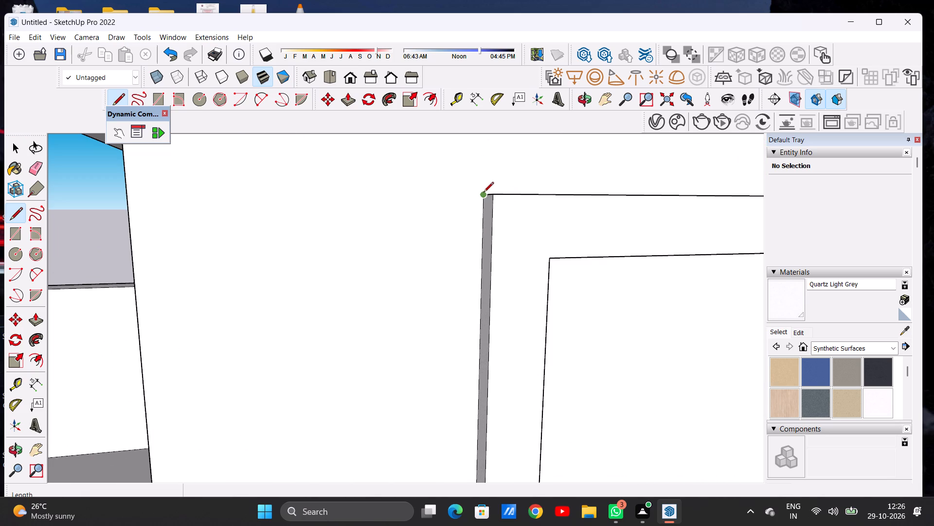
left_click(483, 193)
scroll(410, 210, "down", 10)
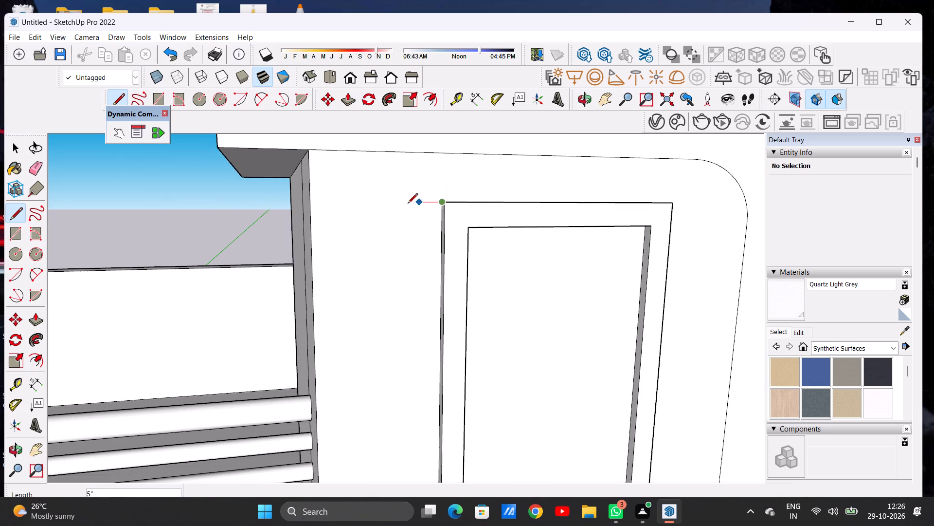
scroll(317, 201, "up", 6)
left_click(308, 202)
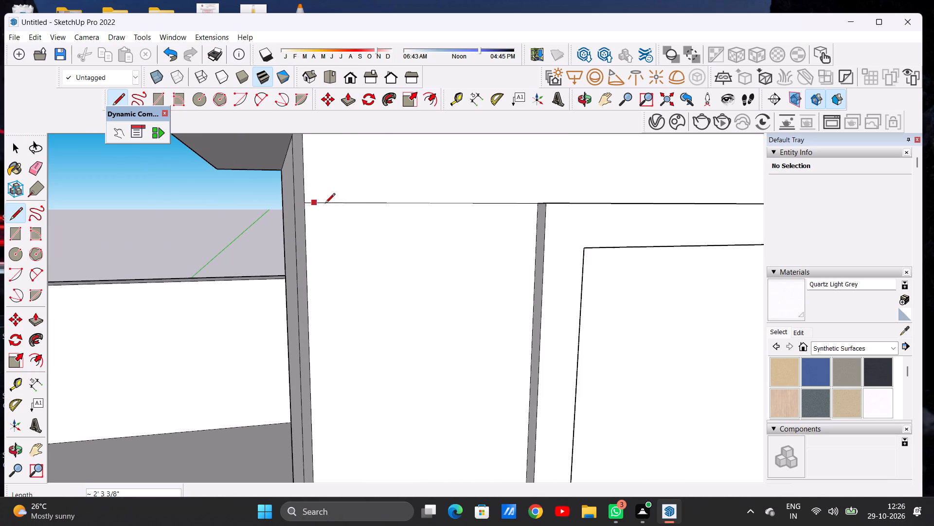
Draw a horizontal line about 2' 3 3/8" long from the top framed window's lower terrace-side corner to the terrace-side wall edge.
scroll(427, 199, "down", 20)
scroll(472, 348, "up", 9)
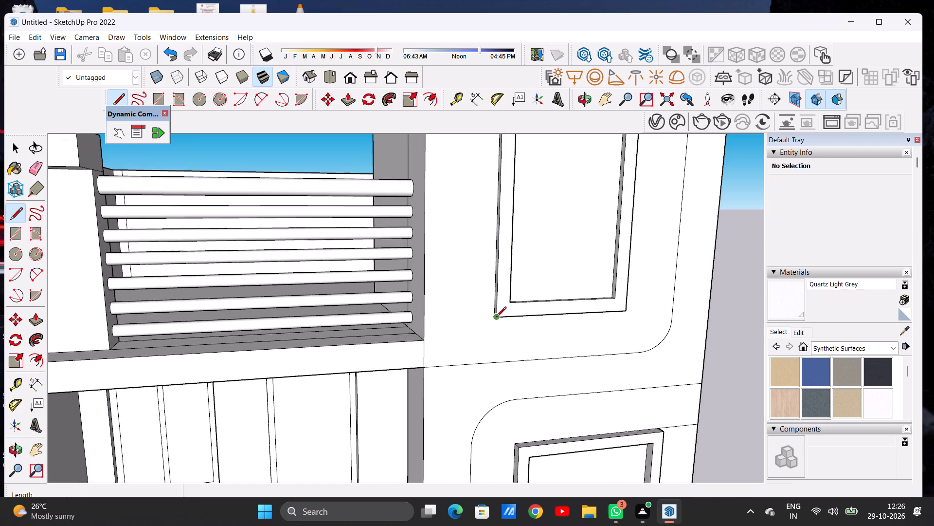
scroll(496, 318, "up", 18)
scroll(493, 338, "down", 1)
left_click(491, 313)
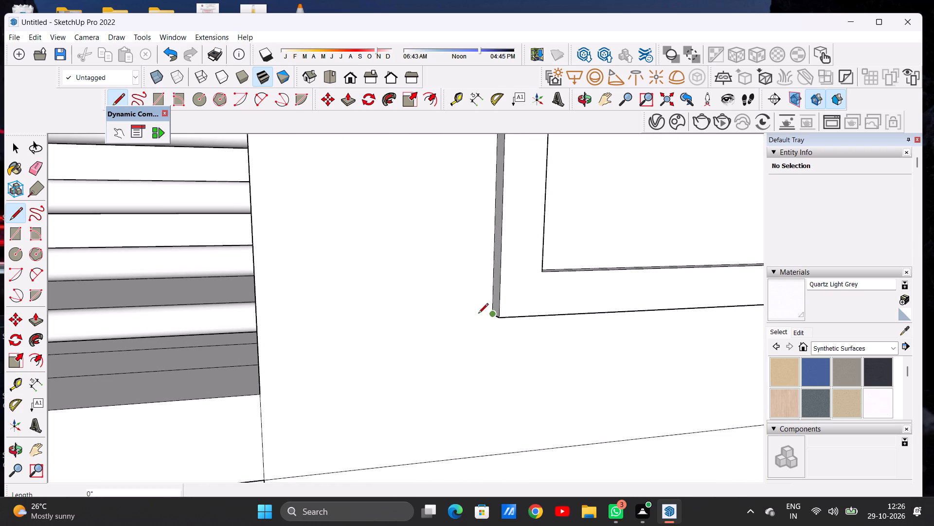
left_click(262, 323)
key("space")
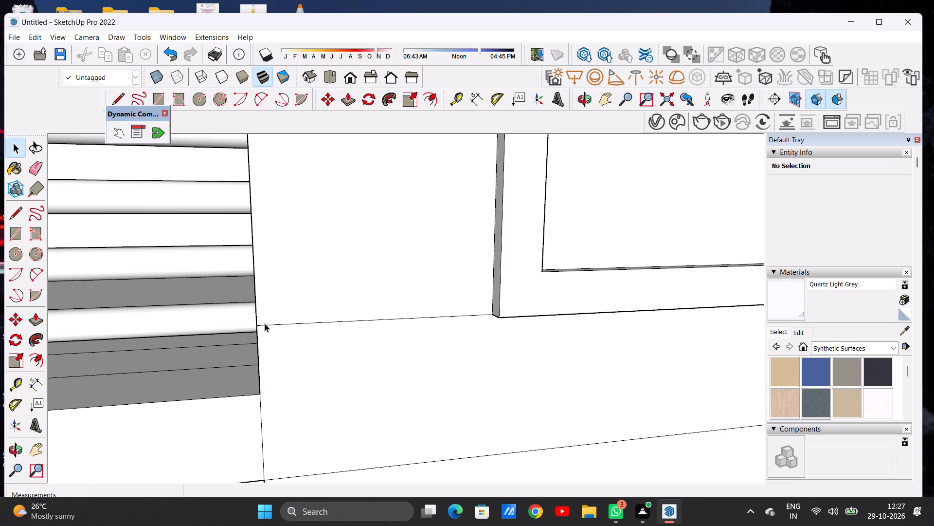
scroll(252, 327, "down", 6)
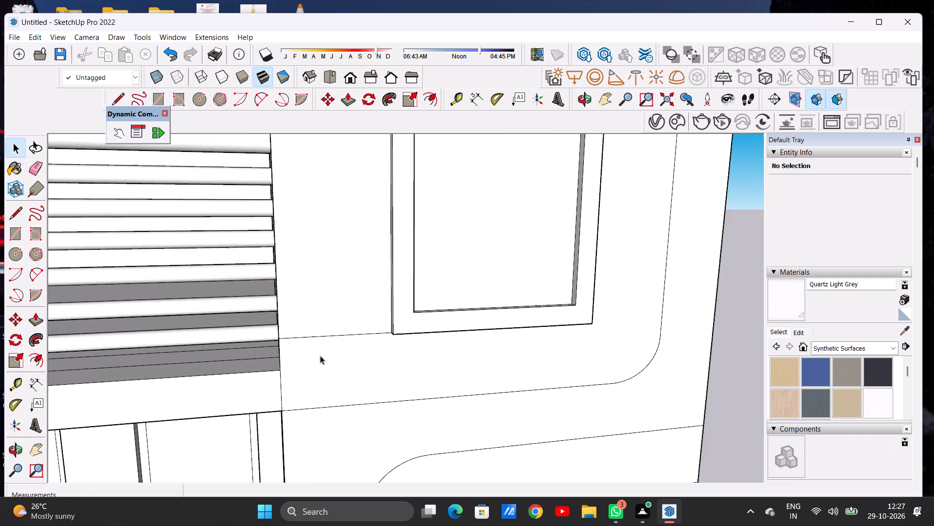
Examine the house's whole front, from the top rounded panel down to the ground-floor window and entrance.
scroll(320, 356, "down", 17)
scroll(405, 338, "down", 8)
scroll(386, 333, "up", 2)
scroll(386, 333, "down", 10)
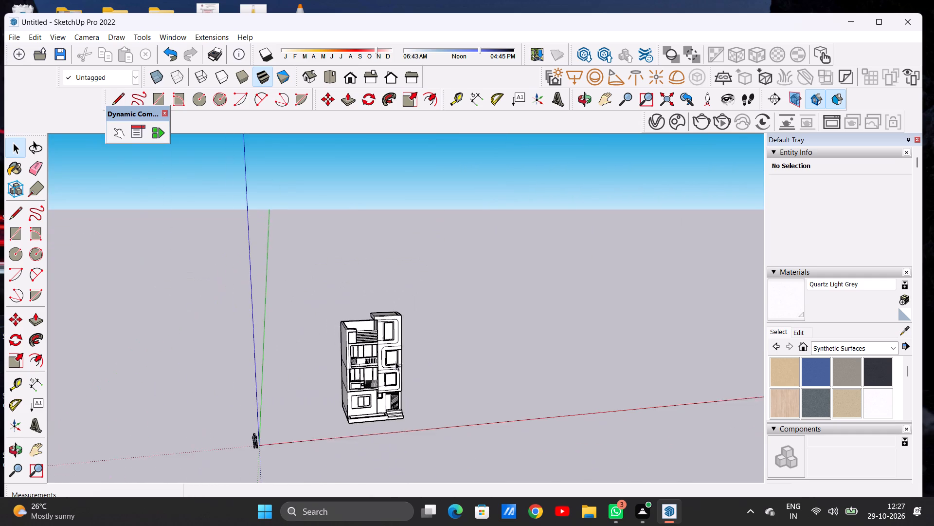
middle_click_drag(402, 378, 358, 339)
scroll(414, 353, "up", 7)
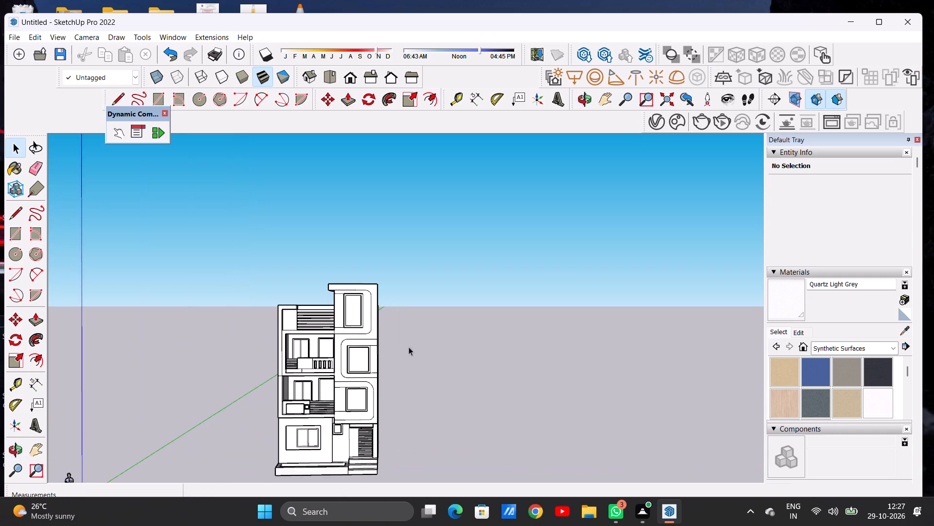
scroll(324, 350, "up", 8)
scroll(397, 351, "up", 3)
middle_click_drag(403, 369, 398, 377)
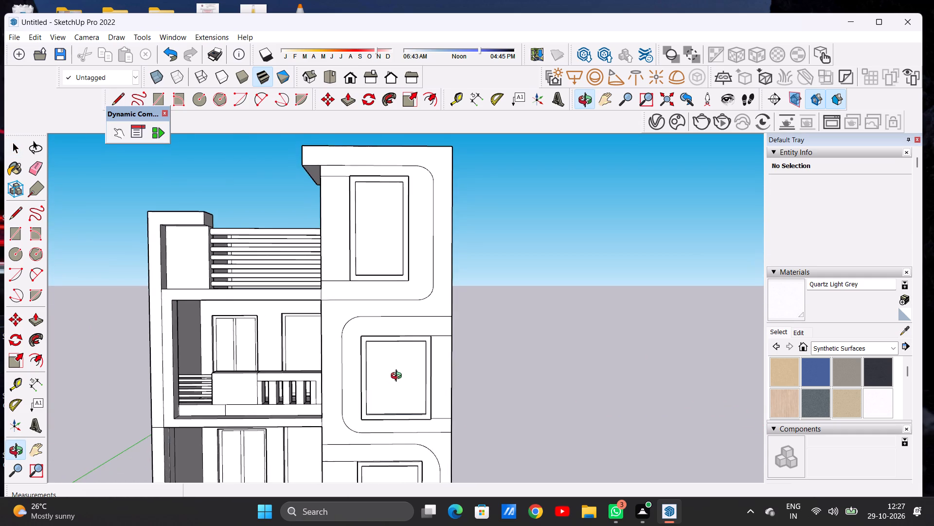
middle_click_drag(398, 377, 399, 377)
scroll(421, 374, "down", 1)
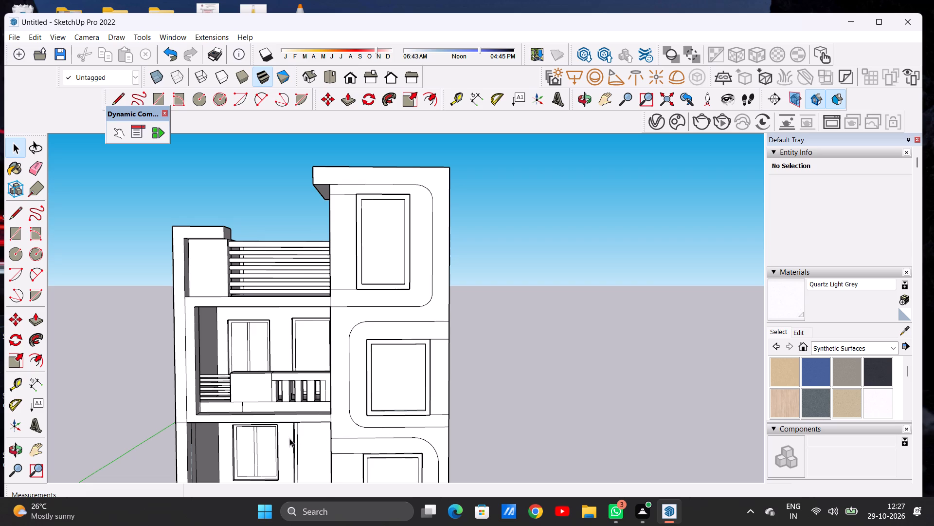
scroll(291, 435, "down", 8)
scroll(464, 346, "down", 6)
scroll(390, 364, "down", 9)
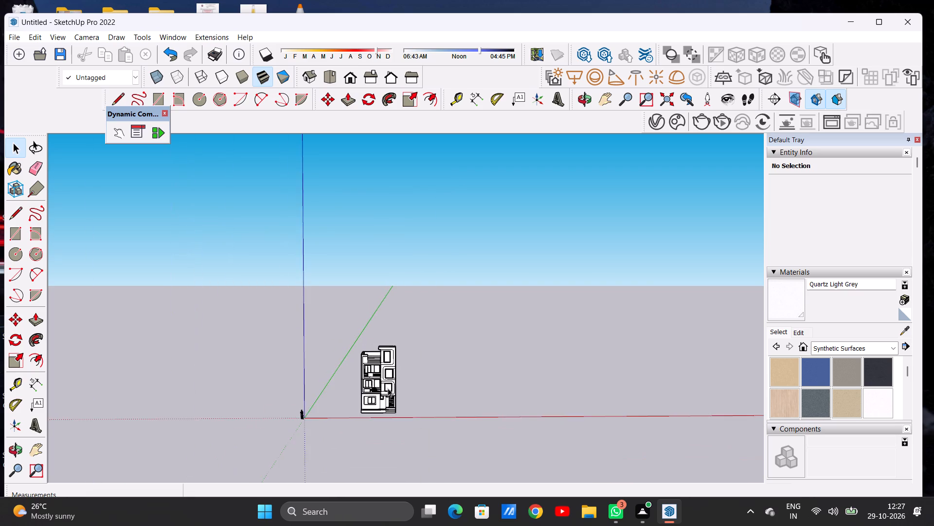
scroll(388, 388, "down", 2)
scroll(384, 395, "up", 6)
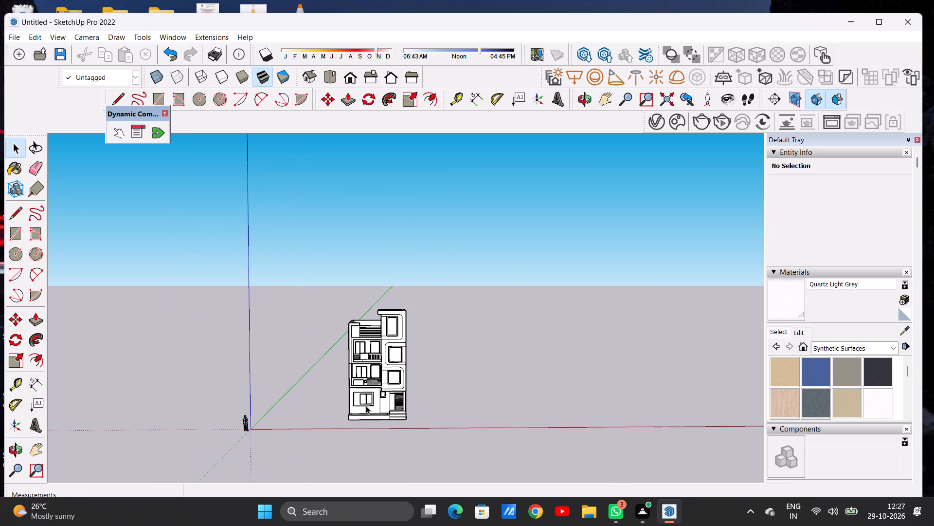
scroll(364, 403, "down", 2)
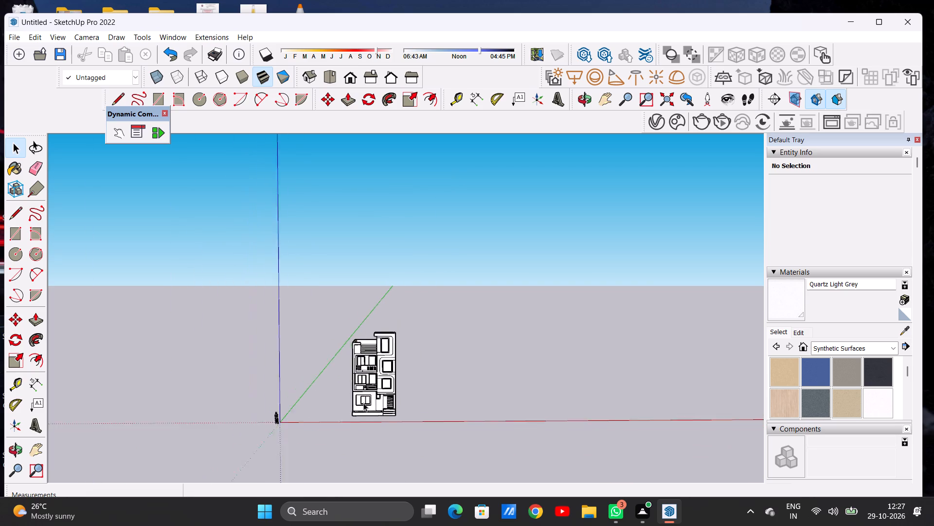
scroll(363, 403, "down", 3)
scroll(378, 398, "up", 20)
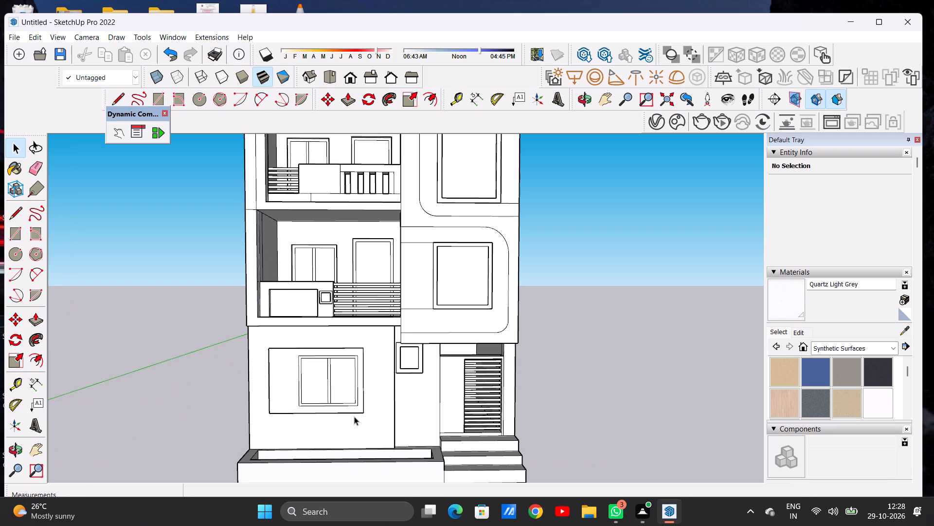
scroll(355, 398, "down", 11)
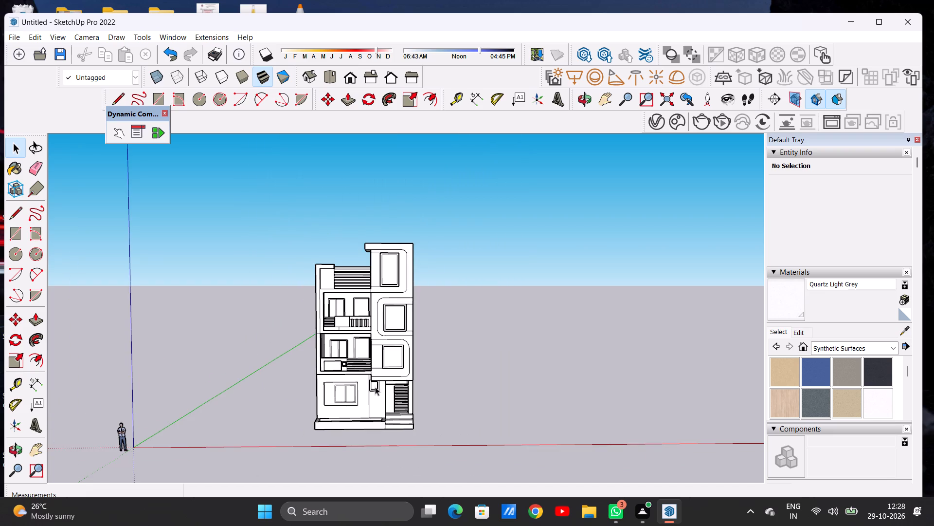
scroll(395, 355, "up", 6)
scroll(340, 375, "down", 4)
scroll(392, 421, "up", 2)
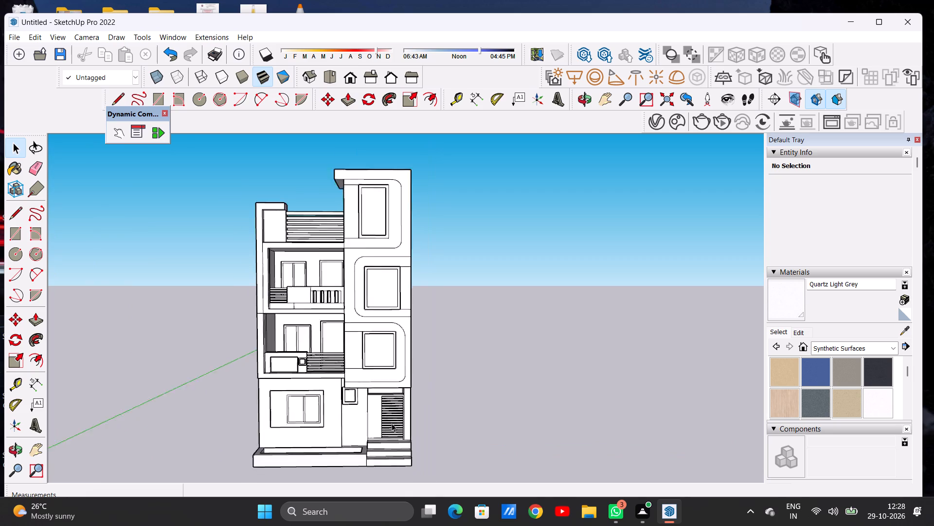
Draw a vertical line about 3 9/16" long from the louvred entrance opening's lower window-side corner down to the top step.
scroll(392, 423, "up", 16)
middle_click_drag(383, 420, 375, 427)
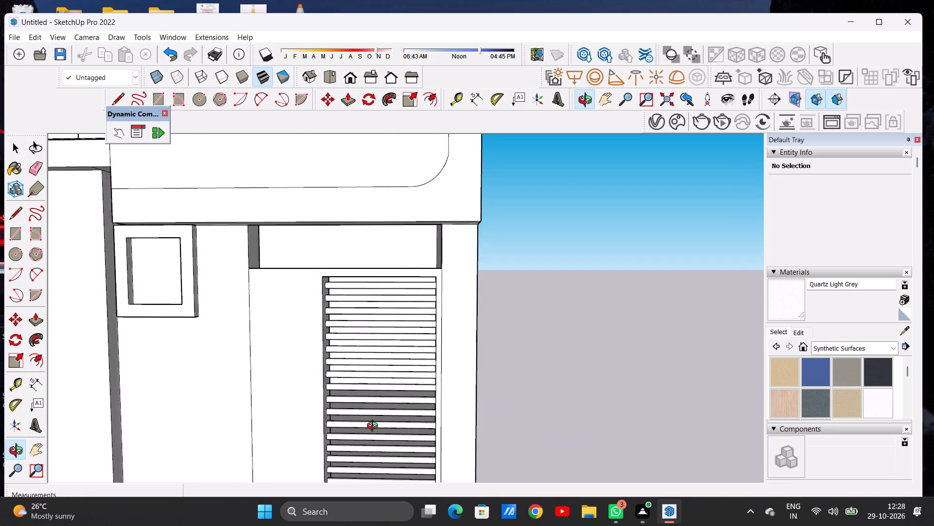
middle_click_drag(375, 427, 376, 423)
scroll(375, 413, "down", 4)
scroll(359, 470, "up", 8)
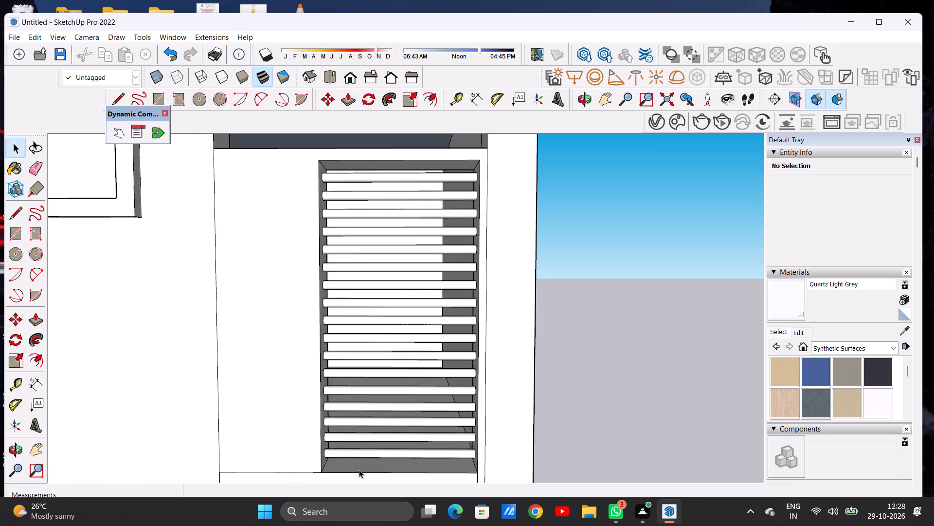
scroll(394, 399, "down", 5)
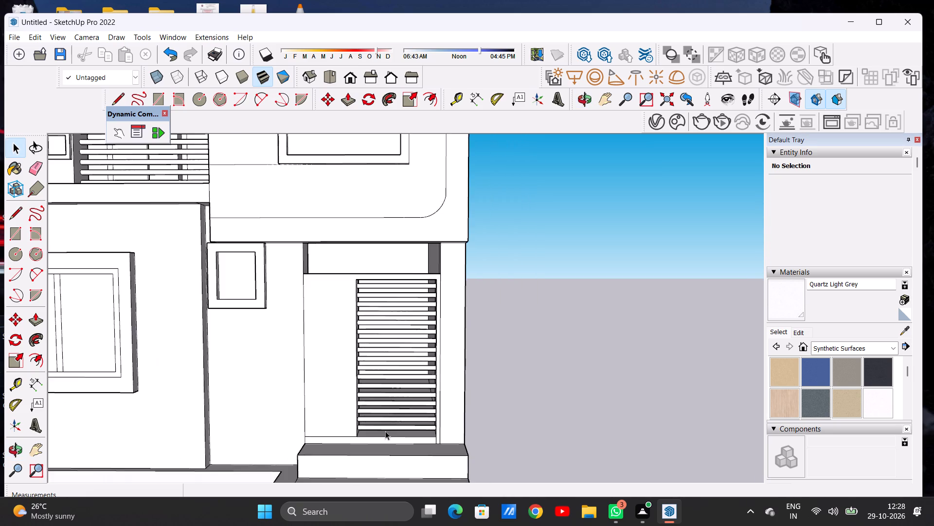
scroll(377, 437, "up", 13)
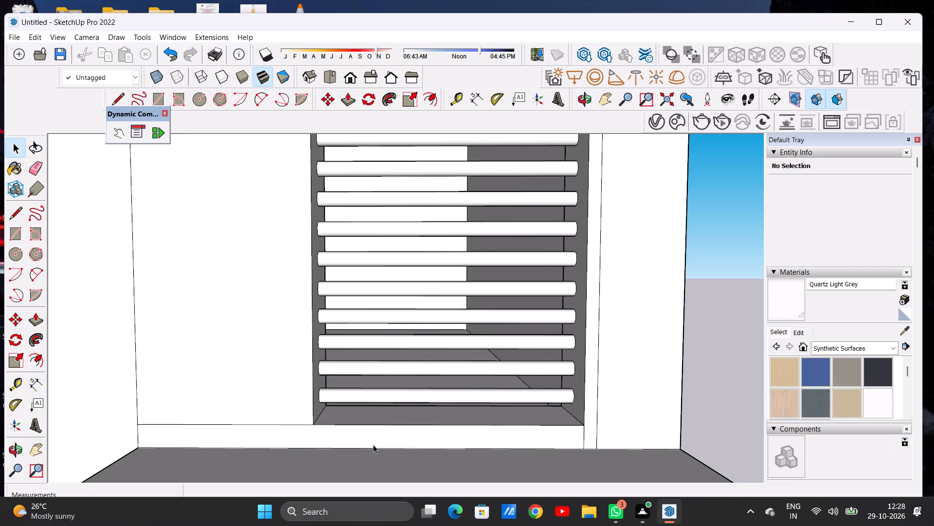
key("l")
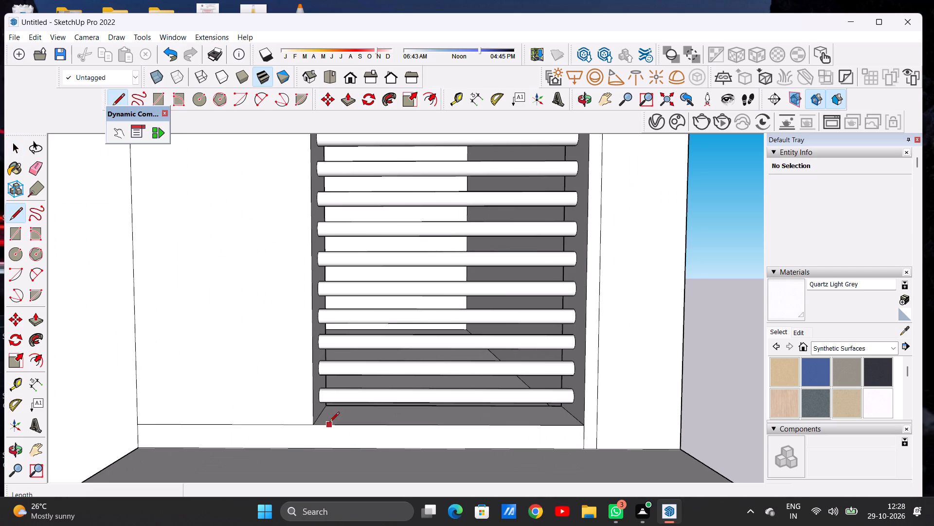
scroll(329, 424, "up", 5)
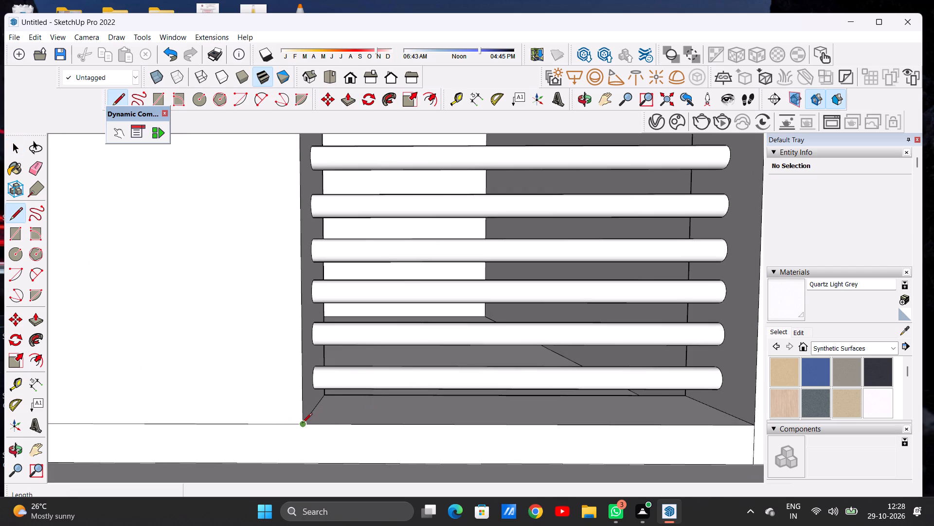
left_click(303, 424)
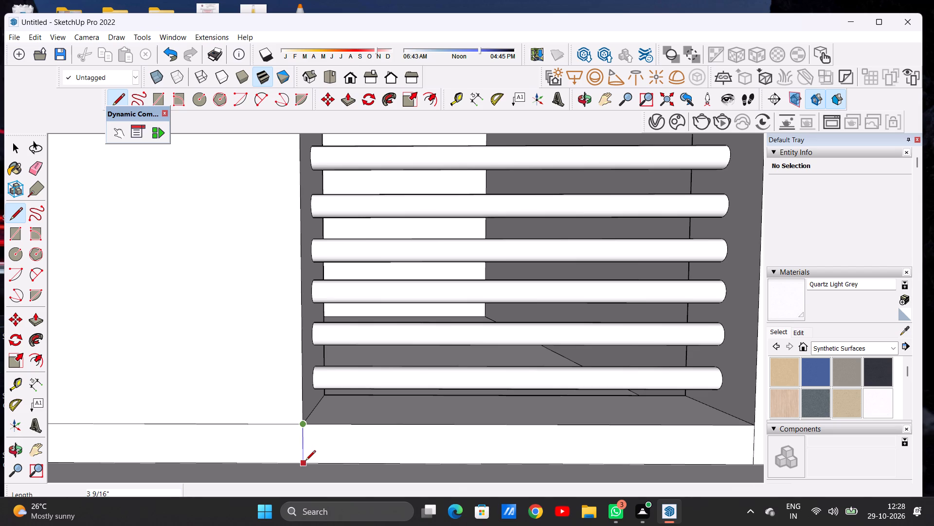
left_click(305, 461)
key("space")
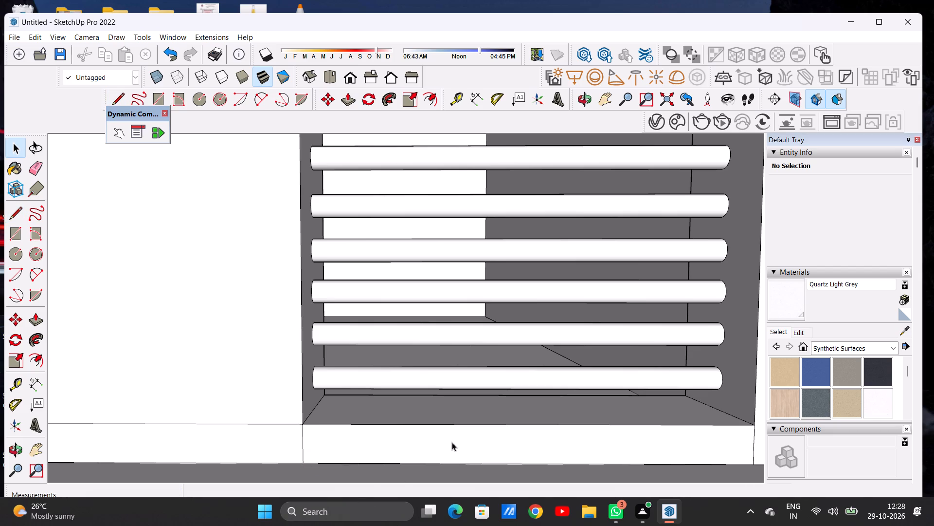
Draw a vertical line about 2 15/16" long from the louvred opening's upper window-side corner to the wall edge above.
scroll(453, 440, "down", 15)
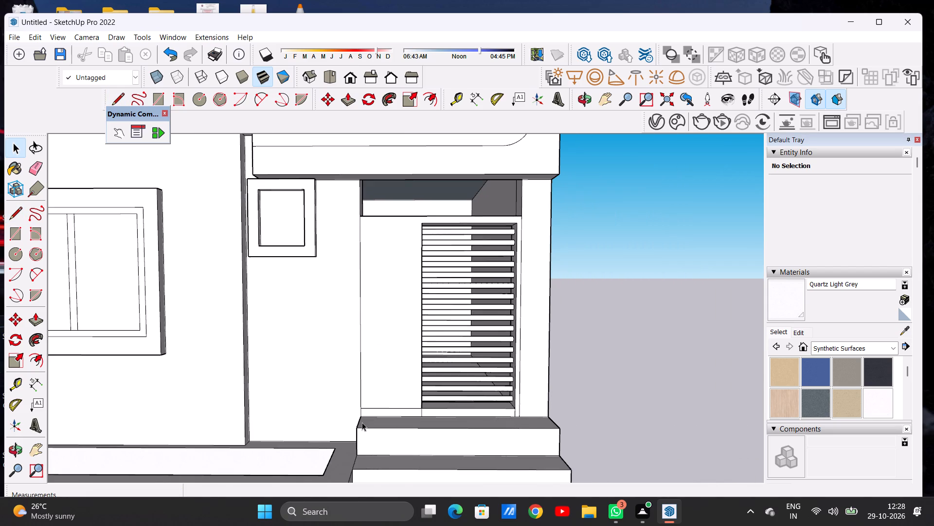
scroll(410, 216, "up", 12)
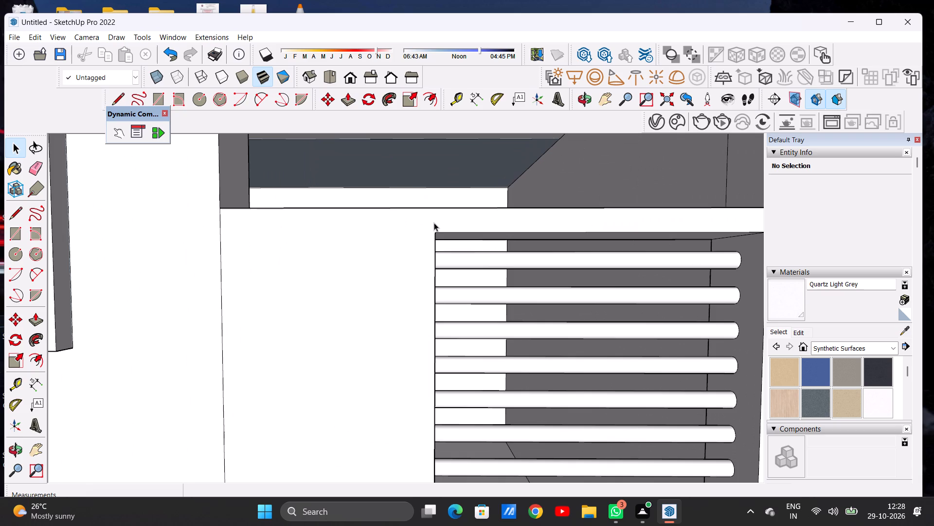
key("l")
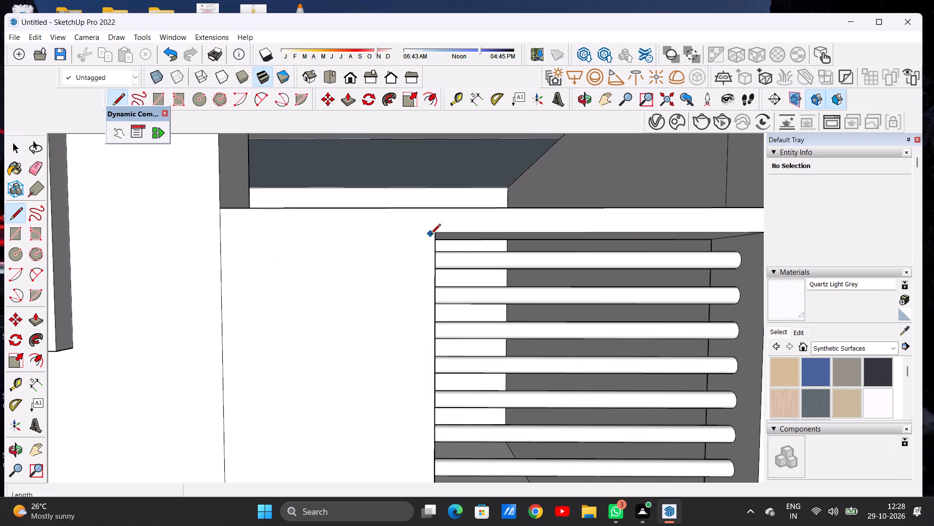
left_click(435, 231)
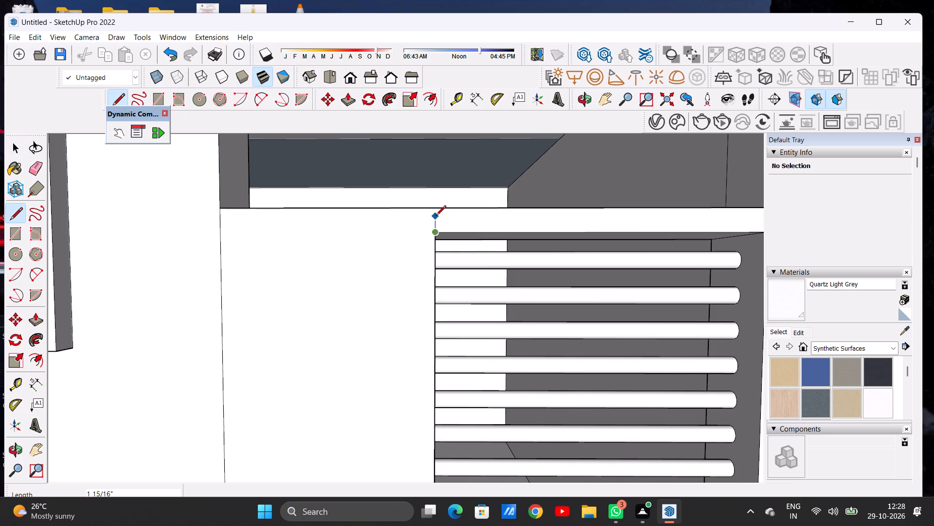
left_click(437, 207)
key("space")
Paint the strip below the louvred entrance opening, its inner sill, and the adjoining side and top frame with Formica Speckled Grey.
scroll(404, 216, "down", 8)
scroll(416, 207, "up", 8)
scroll(415, 231, "down", 5)
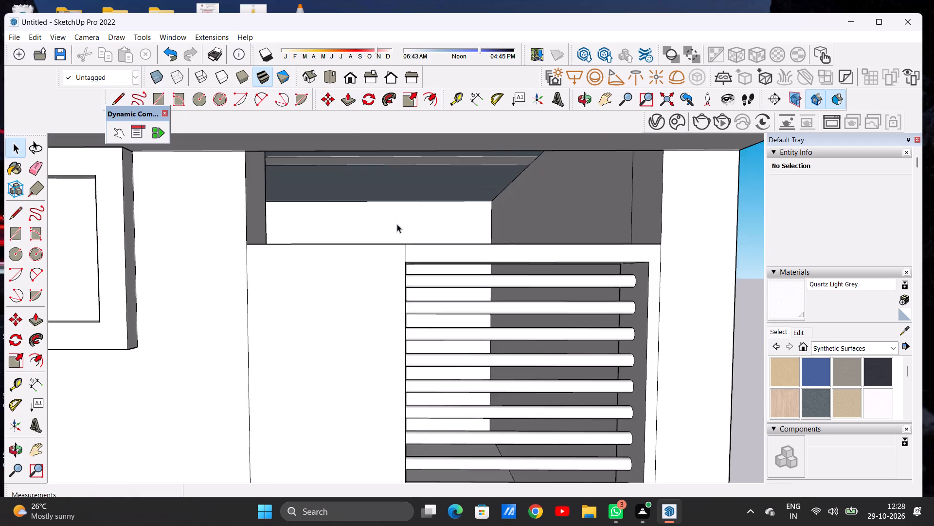
scroll(397, 224, "down", 4)
scroll(392, 225, "up", 1)
scroll(392, 225, "down", 14)
middle_click_drag(419, 283, 403, 316)
scroll(417, 313, "up", 7)
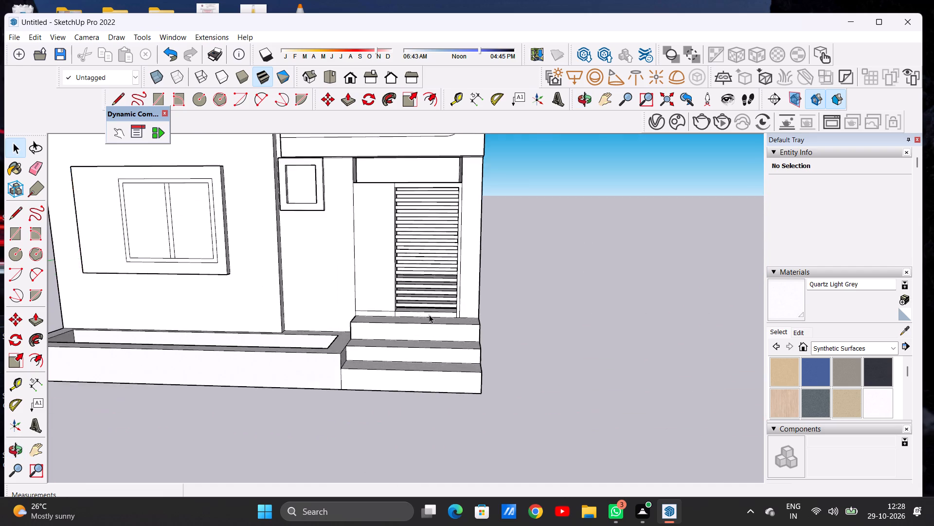
scroll(429, 315, "up", 17)
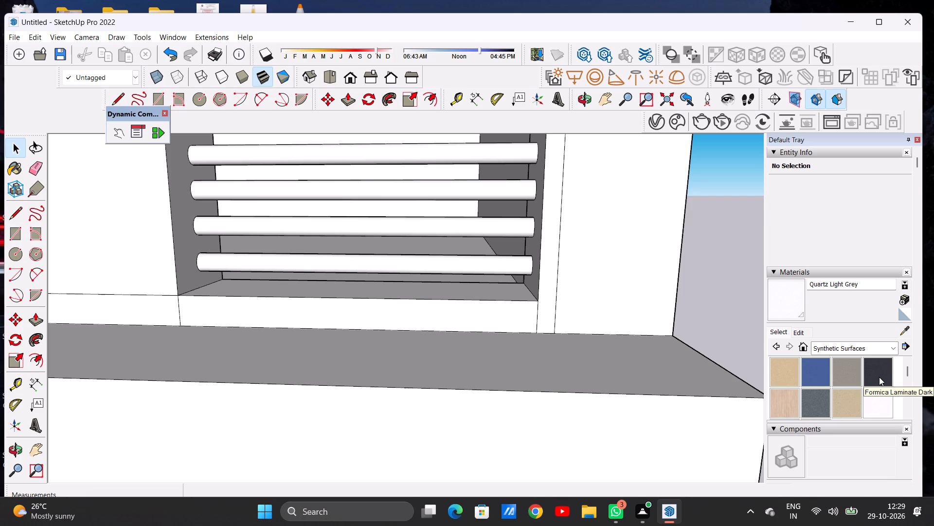
left_click(814, 400)
left_click(498, 313)
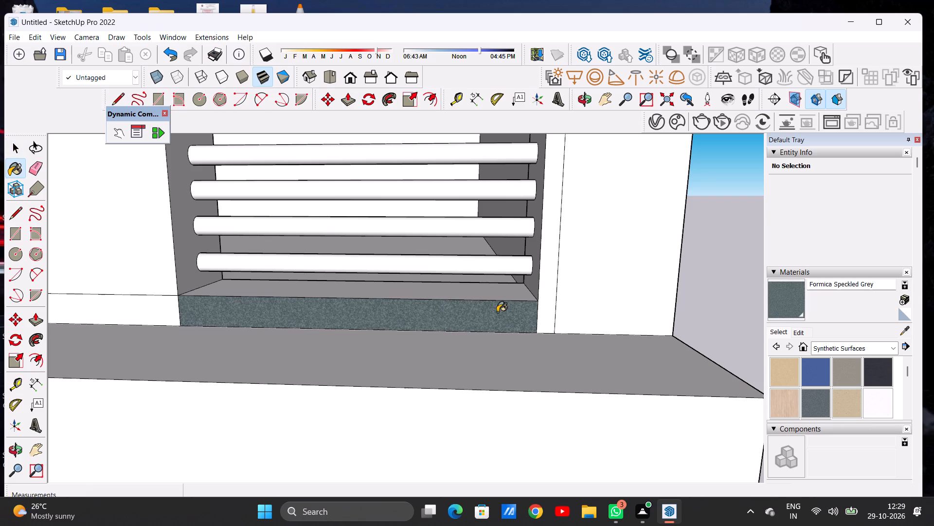
scroll(526, 250, "up", 4)
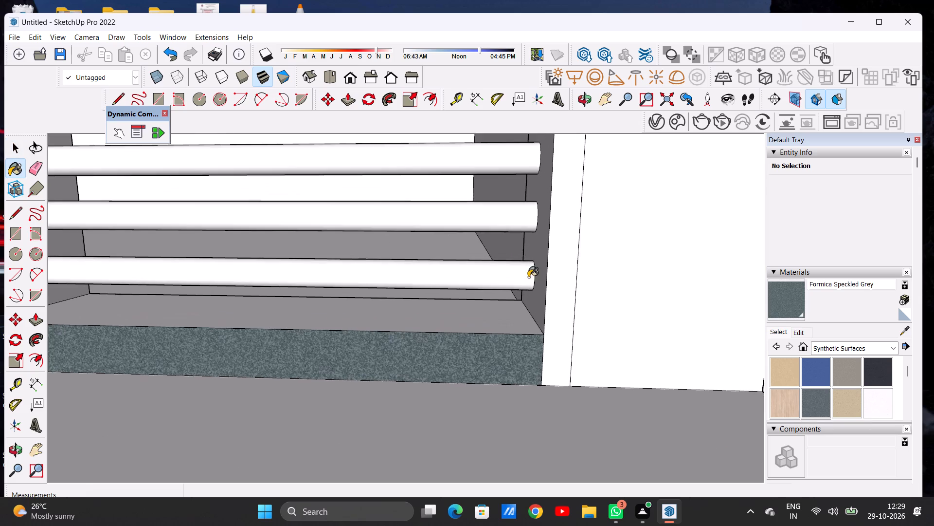
scroll(520, 314, "up", 5)
left_click(511, 327)
left_click(595, 328)
Paint the ledge on top of the louvred entrance frame, including its small outer end piece, with Formica Speckled Grey.
scroll(476, 368, "down", 1)
scroll(476, 369, "up", 1)
scroll(476, 369, "down", 7)
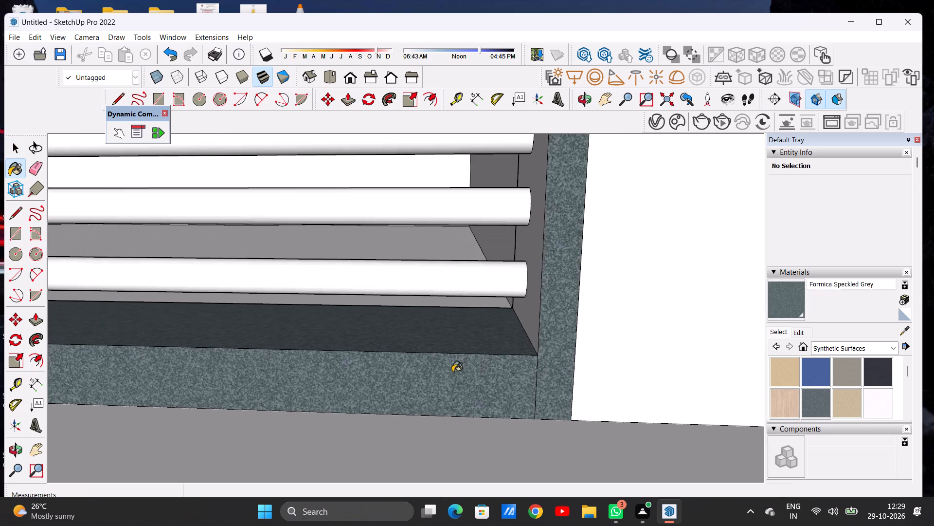
scroll(452, 372, "down", 17)
scroll(456, 375, "down", 5)
middle_click_drag(437, 360, 484, 358)
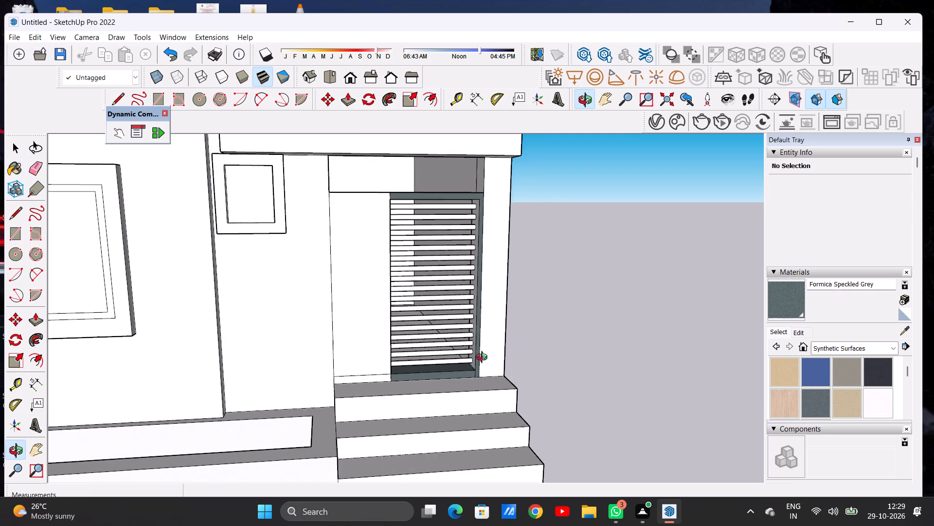
middle_click_drag(484, 358, 449, 362)
scroll(437, 174, "up", 7)
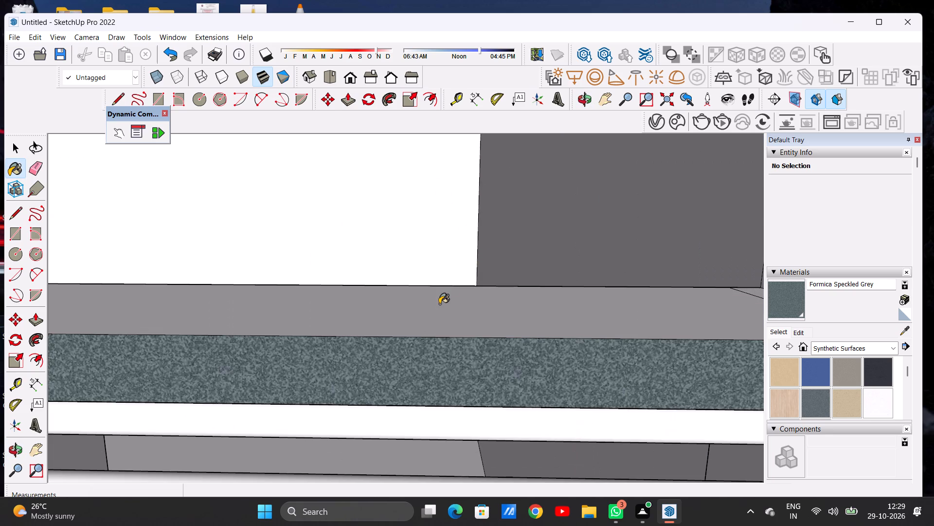
left_click(439, 305)
scroll(445, 310, "down", 11)
scroll(593, 307, "up", 7)
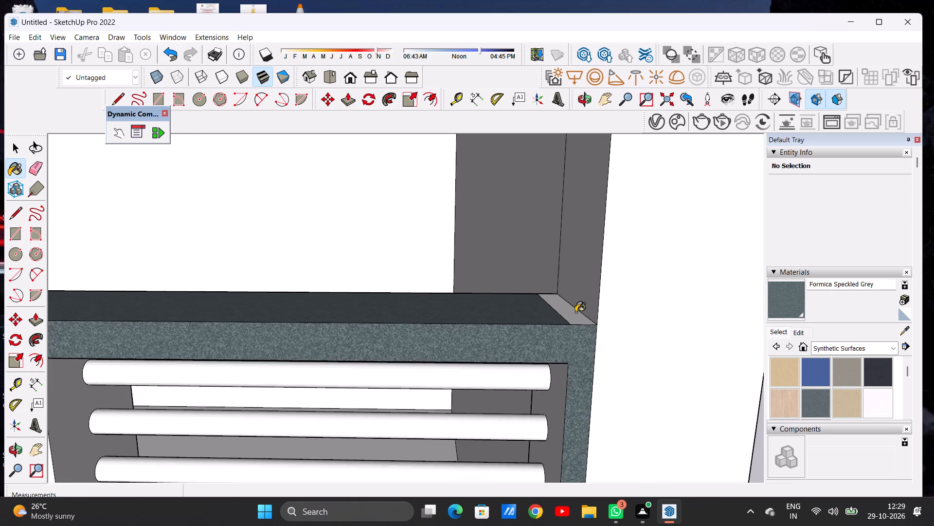
scroll(575, 312, "up", 6)
left_click(572, 317)
Paint the louvred entrance frame's inner top face and the inner side face at the house's outer corner with Formica Speckled Grey.
scroll(491, 298, "down", 20)
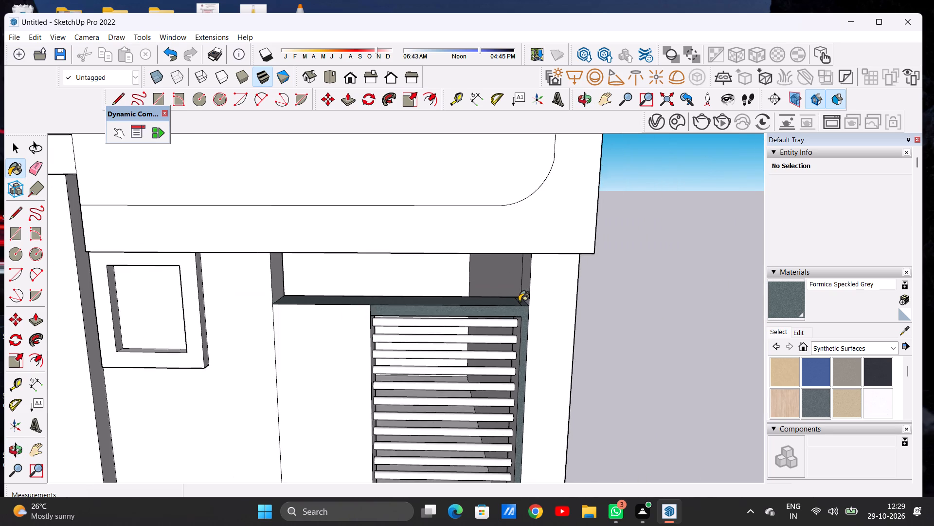
scroll(519, 301, "down", 6)
middle_click_drag(459, 337, 491, 286)
scroll(516, 298, "up", 7)
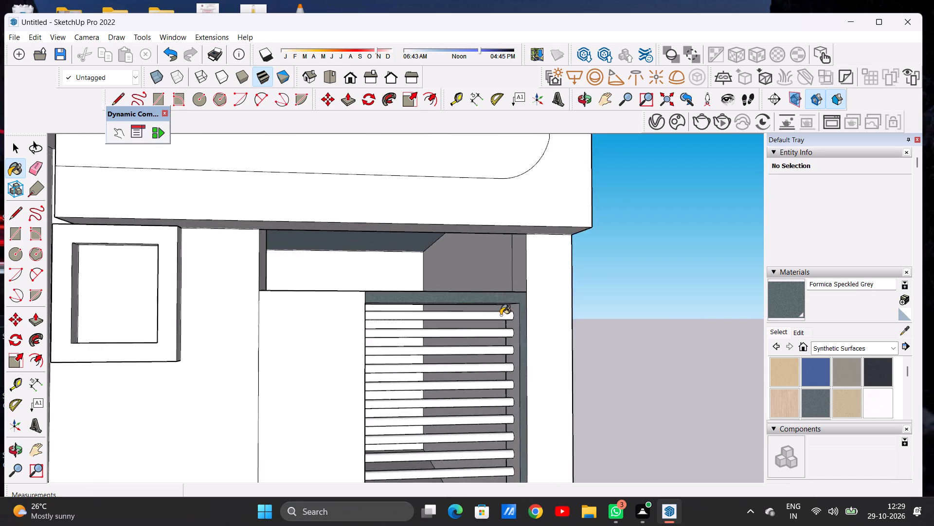
scroll(501, 315, "up", 19)
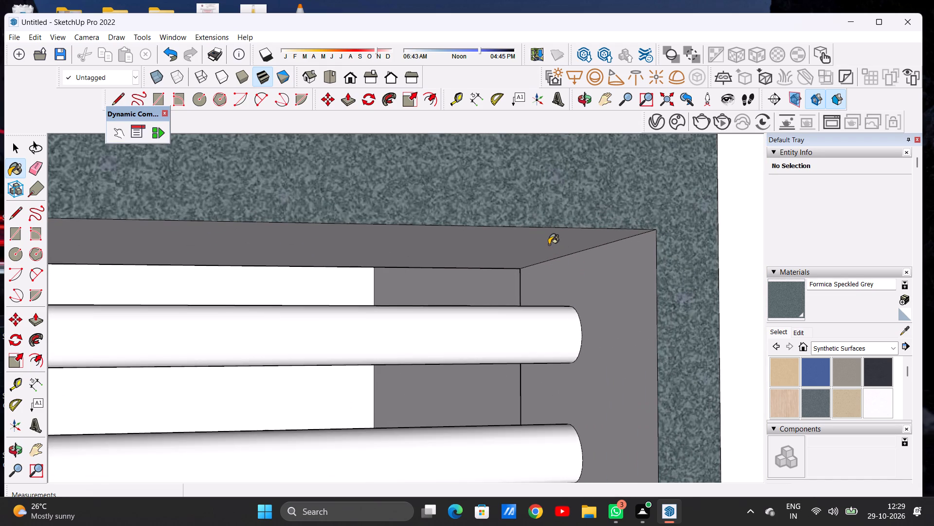
left_click(549, 244)
left_click(611, 301)
scroll(491, 340, "down", 3)
scroll(490, 340, "up", 1)
scroll(490, 339, "down", 1)
scroll(489, 336, "up", 1)
scroll(488, 336, "down", 13)
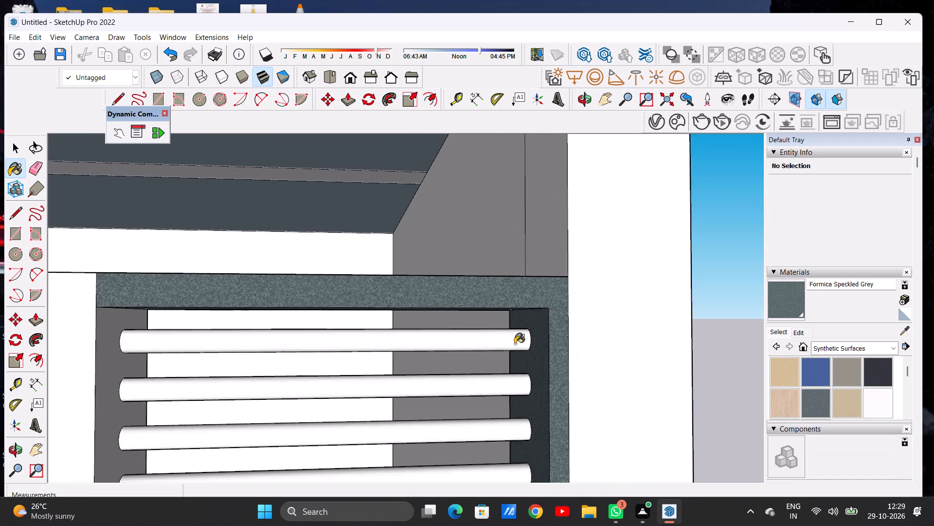
Paint the window-side inner face of the louvred entrance frame with Formica Speckled Grey.
scroll(515, 344, "down", 15)
scroll(451, 370, "down", 5)
middle_click_drag(440, 417, 360, 426)
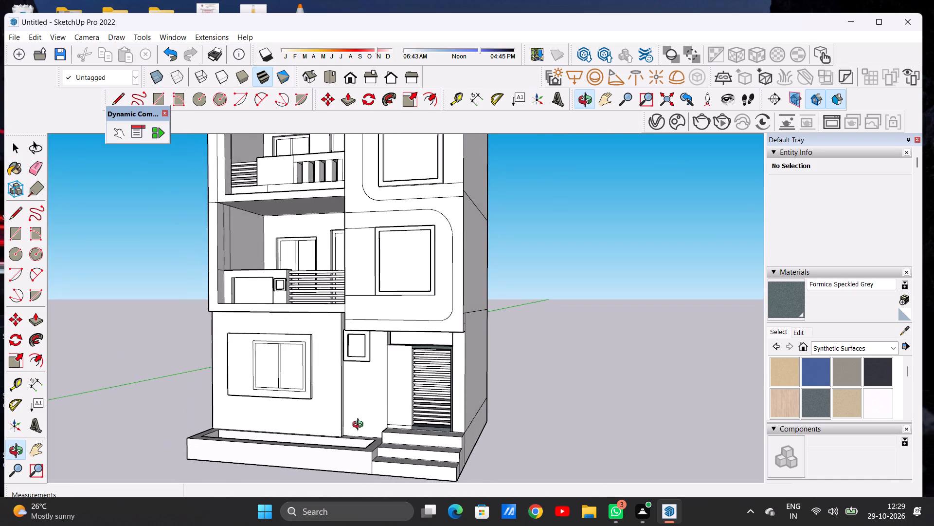
middle_click_drag(360, 426, 360, 426)
scroll(424, 390, "up", 11)
middle_click_drag(412, 376, 361, 424)
scroll(396, 291, "up", 14)
left_click(393, 293)
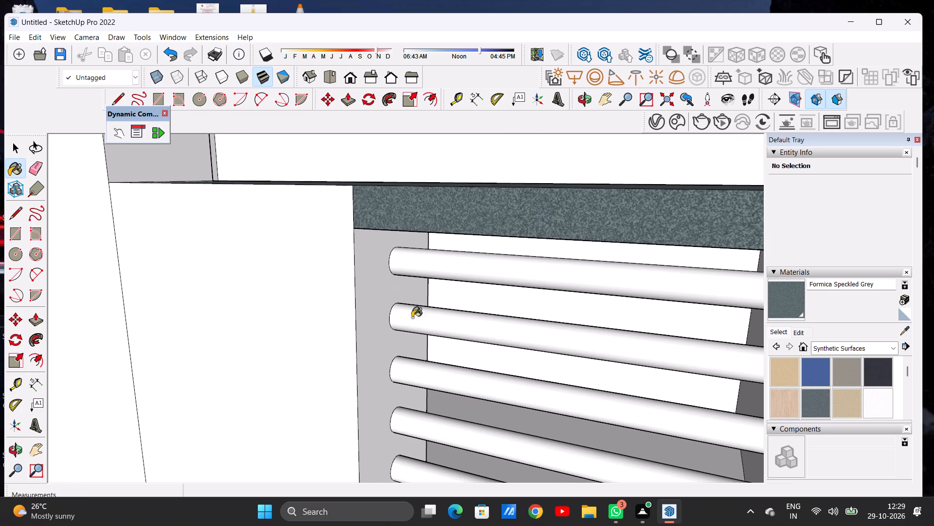
Paint the two lowest louvre bars in the entrance opening with Formica Laminate Dark.
scroll(414, 325, "down", 20)
scroll(414, 325, "down", 7)
middle_click_drag(422, 343, 500, 338)
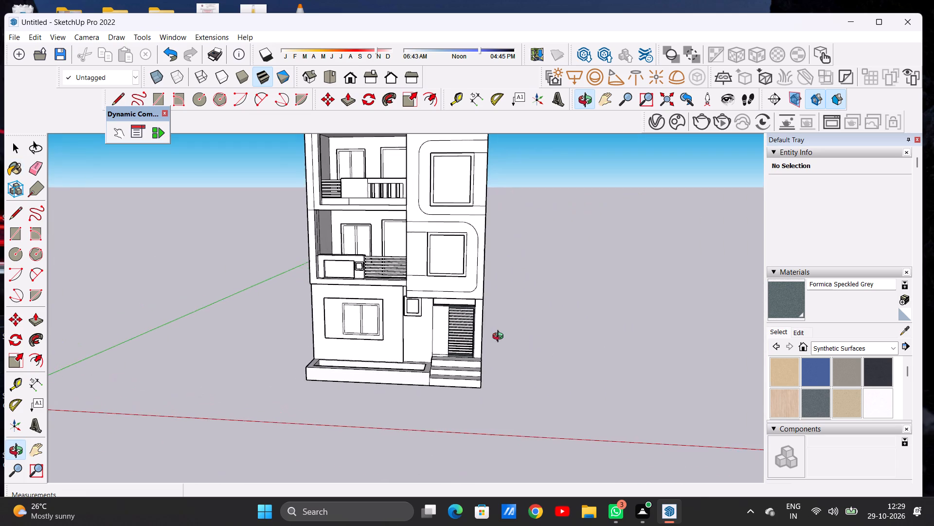
middle_click_drag(500, 338, 492, 326)
scroll(427, 353, "up", 6)
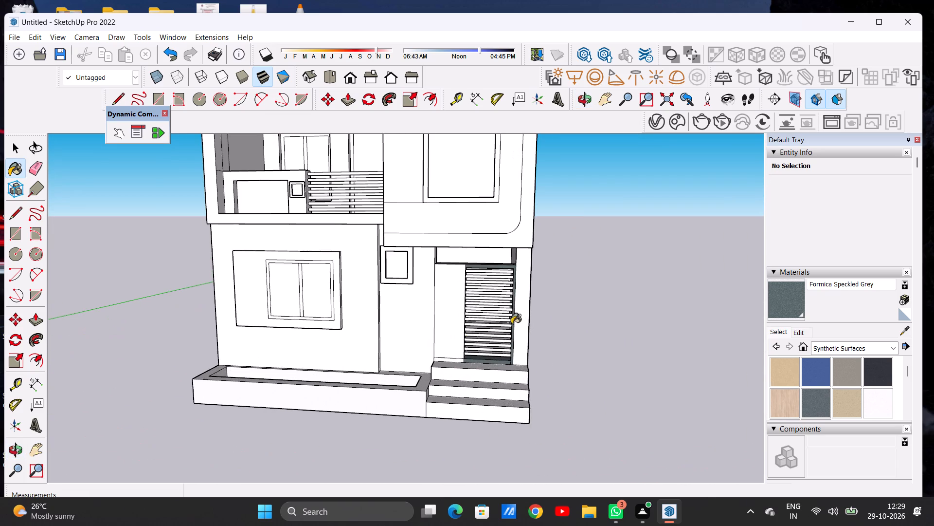
scroll(519, 312, "up", 7)
middle_click_drag(493, 320, 427, 335)
scroll(478, 365, "up", 1)
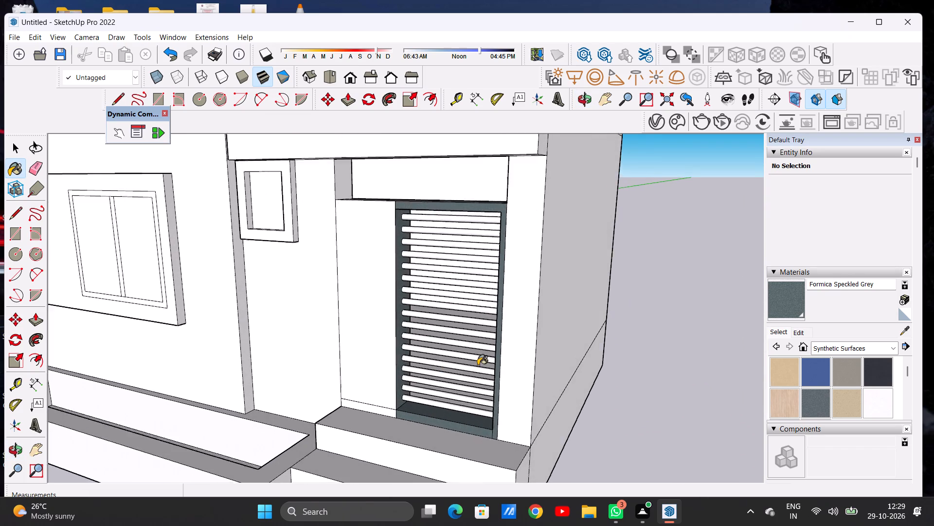
scroll(478, 365, "up", 3)
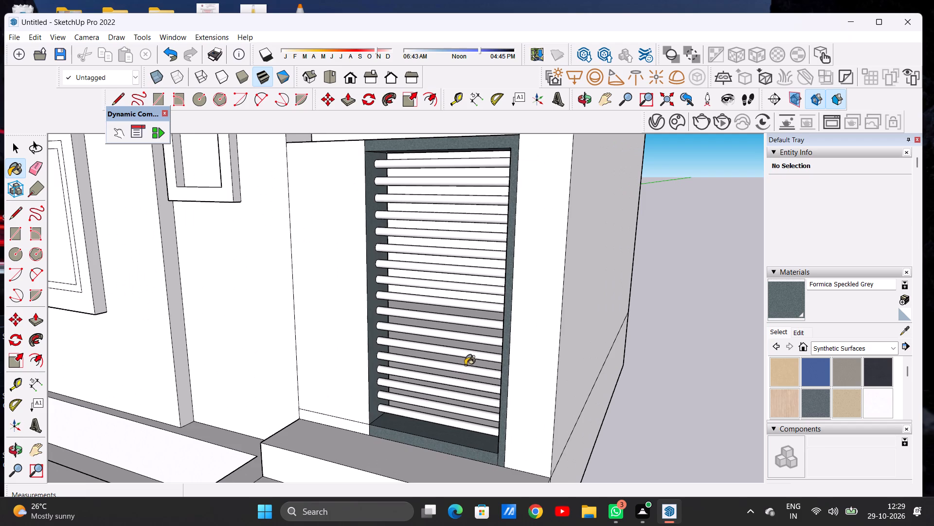
left_click(865, 372)
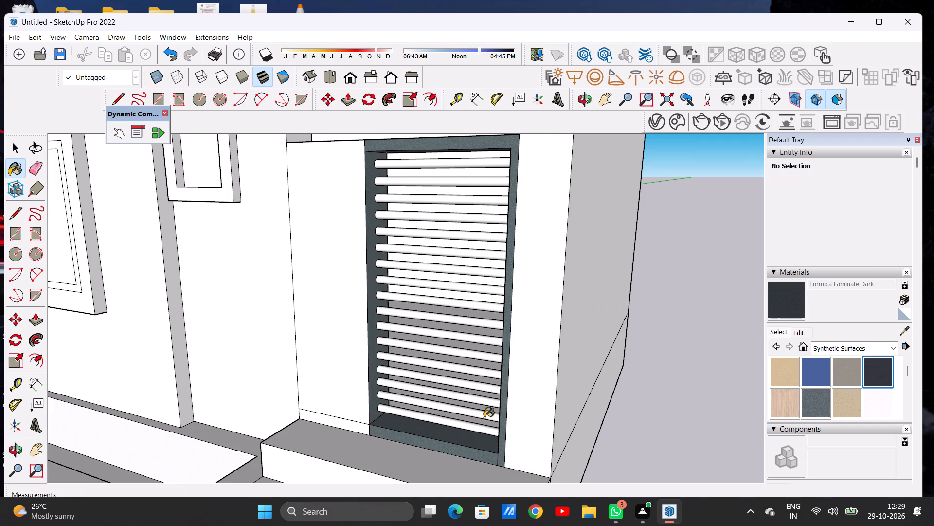
scroll(426, 419, "up", 4)
scroll(426, 419, "down", 1)
scroll(426, 419, "up", 4)
left_click(429, 413)
left_click(443, 391)
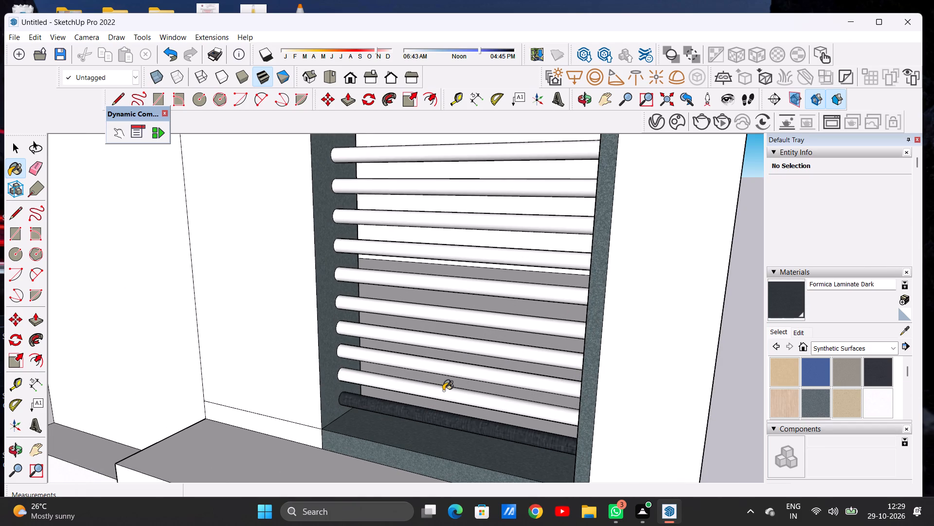
Paint the next five louvre bars, working upward from the two dark ones, with Formica Laminate Dark.
scroll(414, 409, "down", 4)
scroll(437, 373, "up", 4)
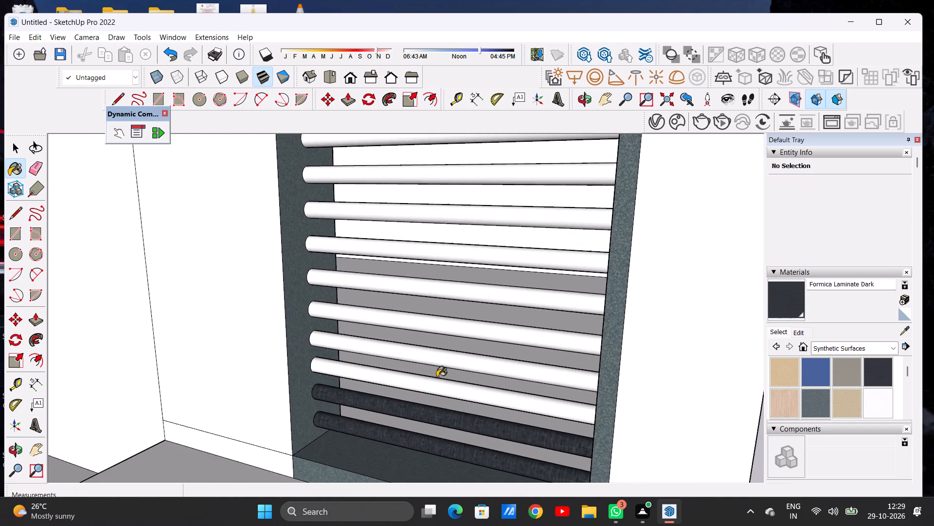
scroll(438, 375, "up", 5)
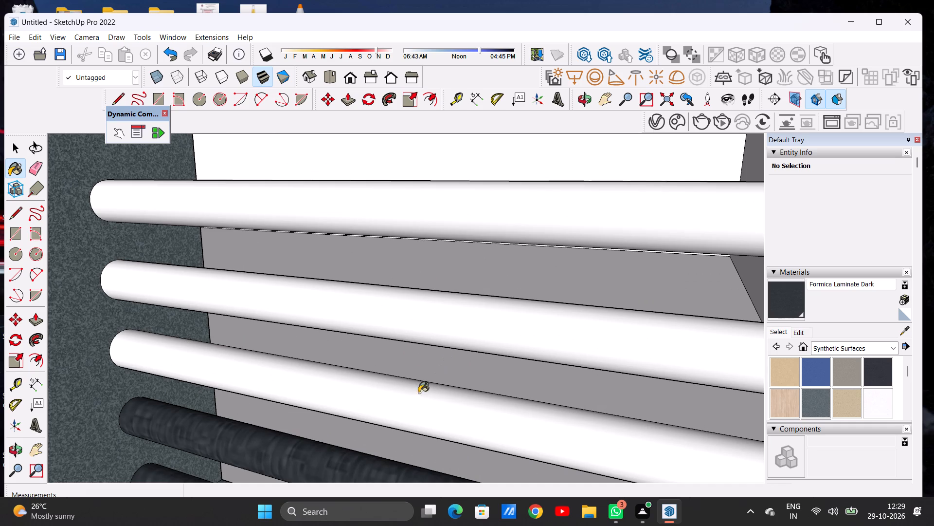
left_click(409, 408)
scroll(450, 399, "down", 13)
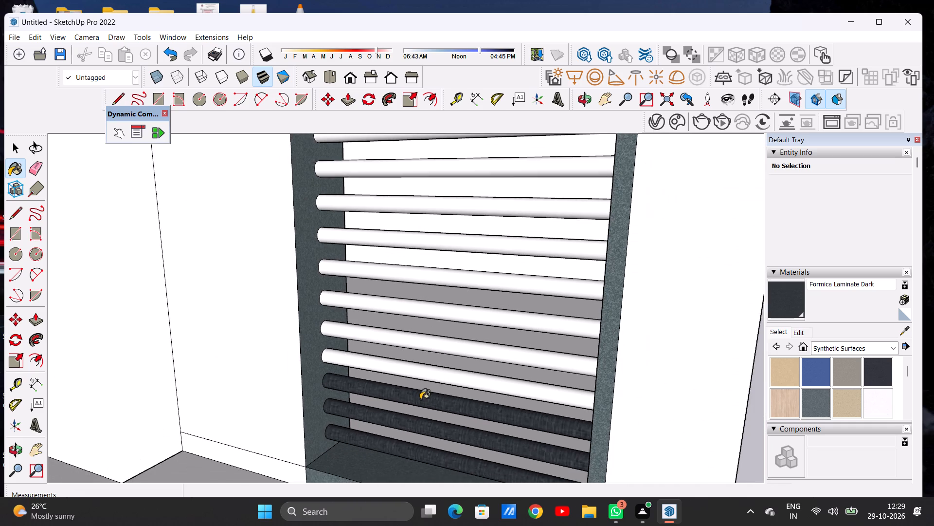
scroll(461, 379, "up", 3)
left_click(461, 379)
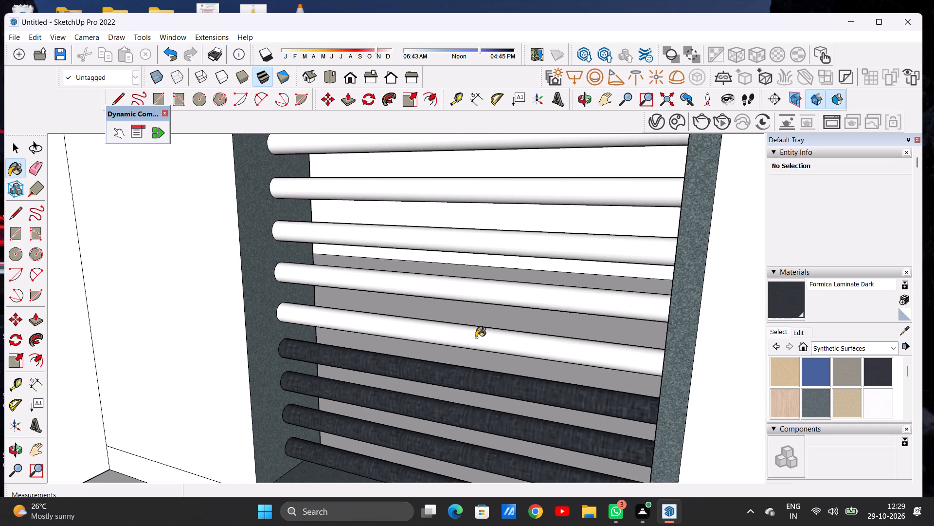
left_click(476, 338)
left_click(482, 291)
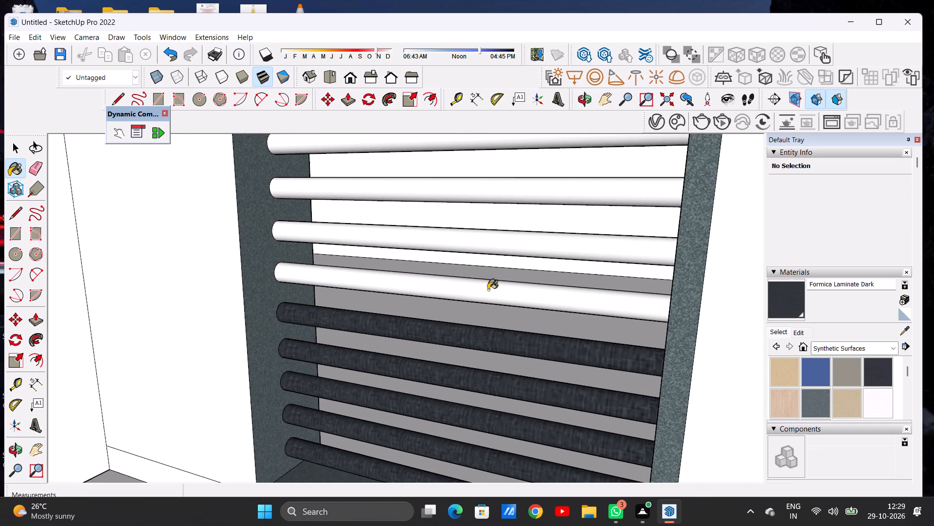
left_click(484, 238)
Paint six more louvre bars above the dark ones with Formica Laminate Dark, leaving only the top four white.
scroll(382, 290, "down", 9)
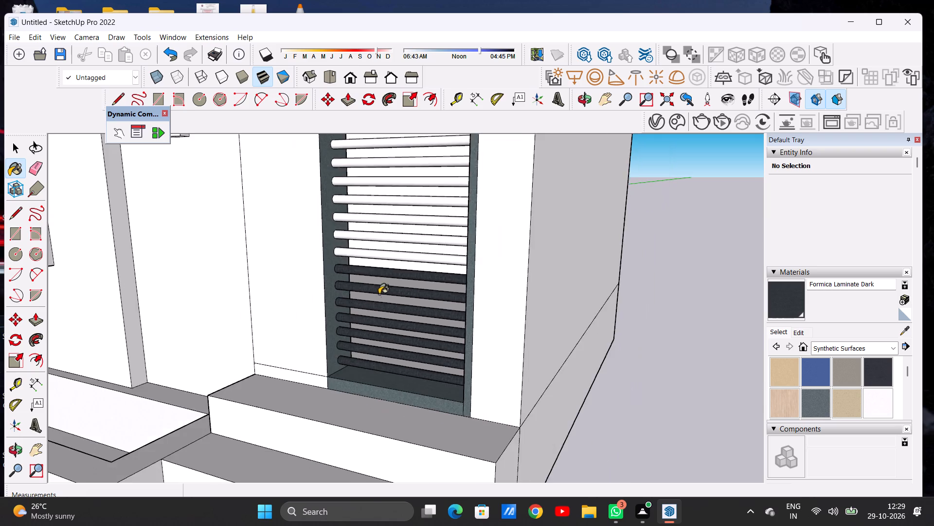
scroll(379, 294, "down", 3)
scroll(378, 259, "up", 20)
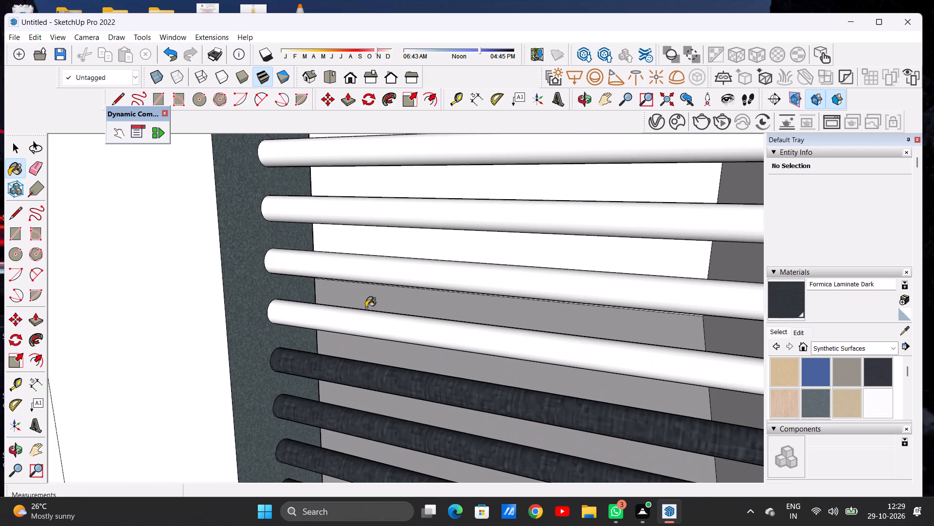
left_click(361, 320)
left_click(375, 264)
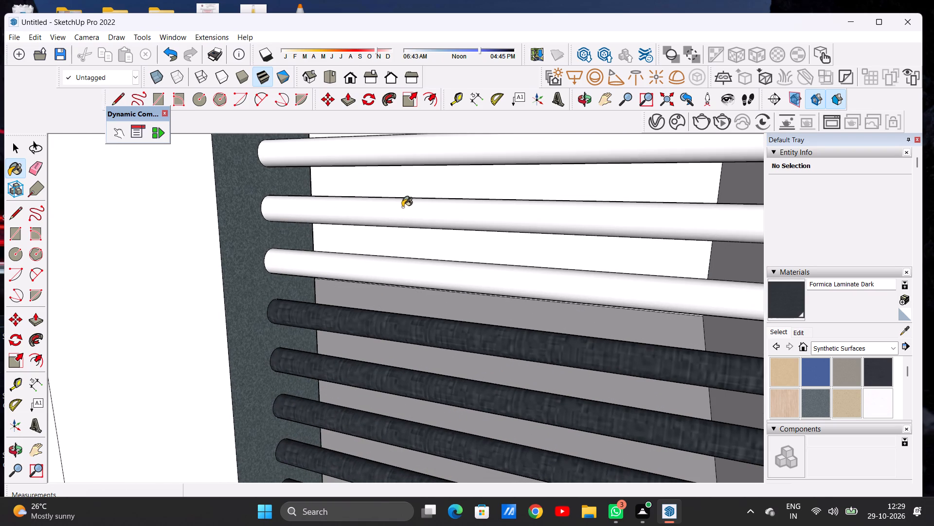
left_click(403, 207)
scroll(380, 341, "down", 10)
scroll(359, 294, "up", 5)
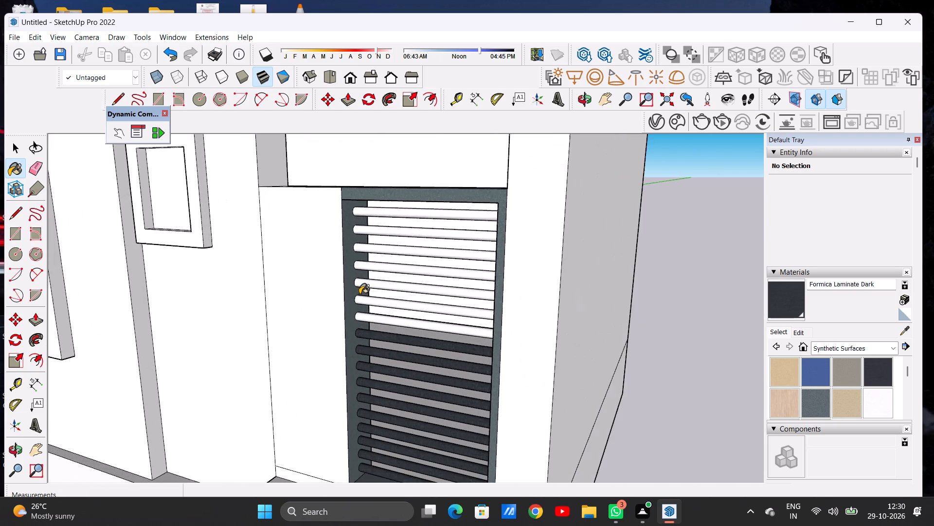
scroll(363, 294, "up", 12)
left_click(367, 301)
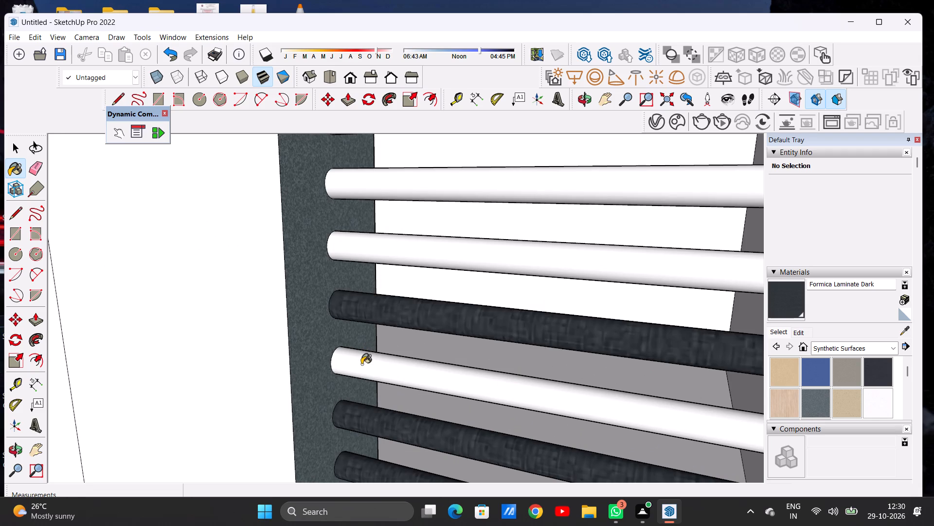
left_click(361, 363)
left_click(400, 252)
Paint the four topmost louvre bars in the entrance opening with Formica Laminate Dark.
scroll(397, 364, "down", 6)
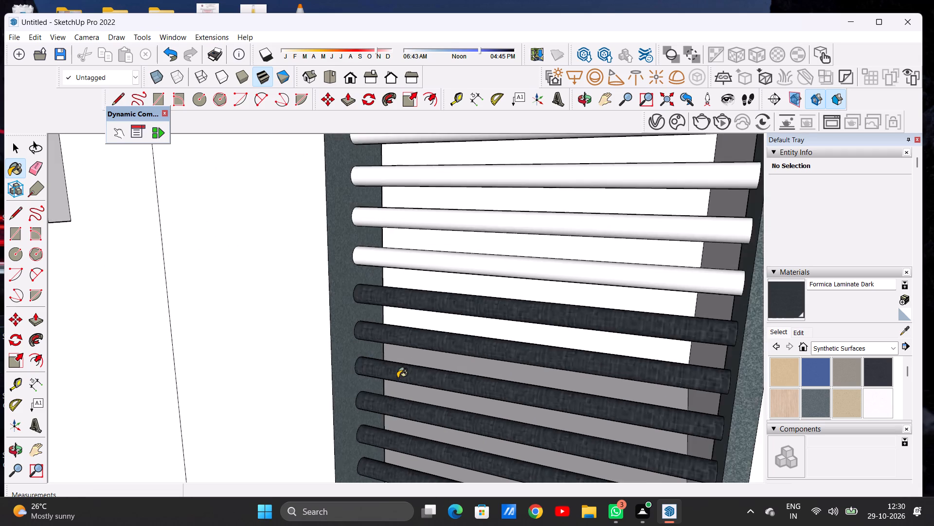
scroll(397, 378, "down", 4)
scroll(401, 294, "up", 11)
scroll(398, 316, "down", 2)
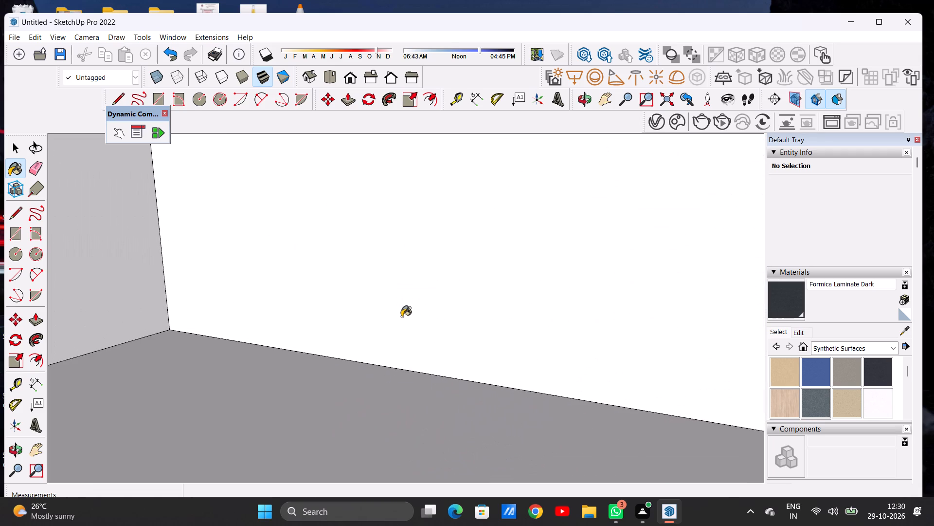
scroll(401, 317, "down", 6)
scroll(408, 362, "up", 1)
scroll(408, 362, "down", 1)
scroll(408, 362, "up", 5)
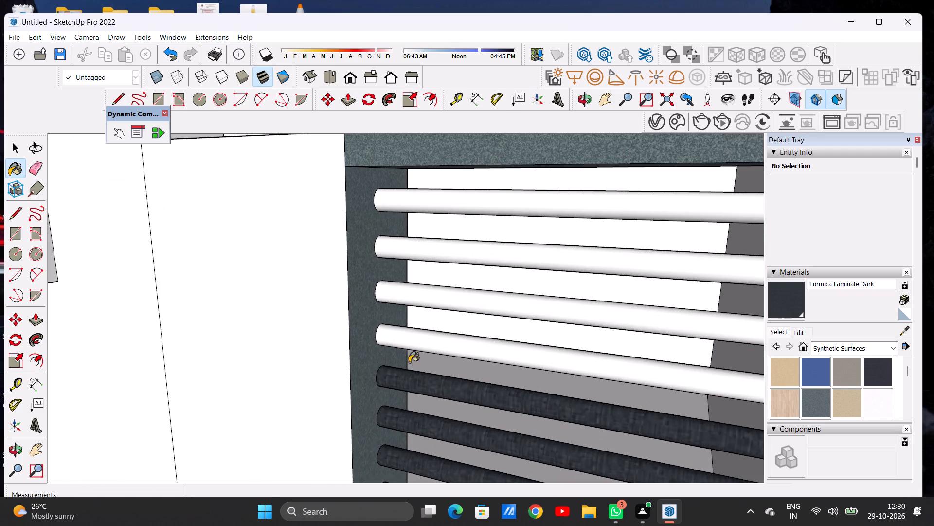
scroll(409, 362, "up", 2)
scroll(409, 362, "down", 3)
left_click(416, 346)
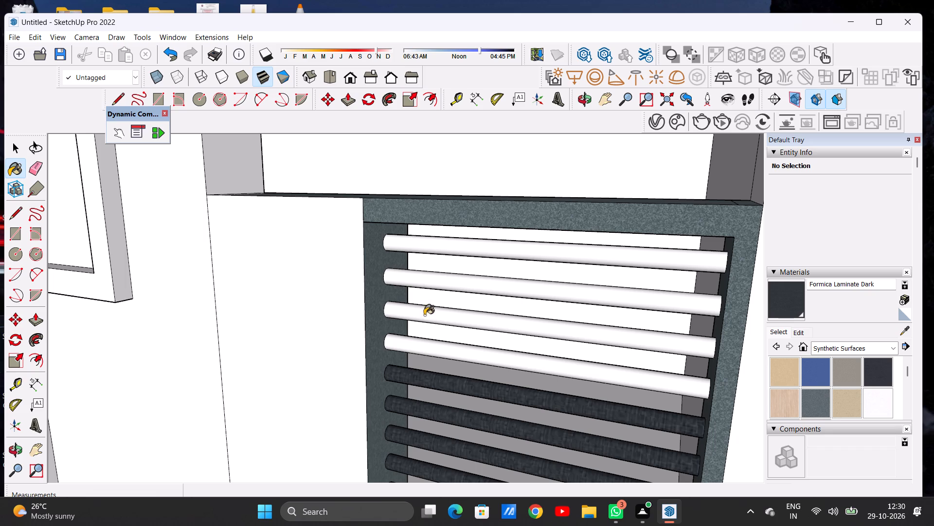
left_click(426, 308)
left_click(432, 278)
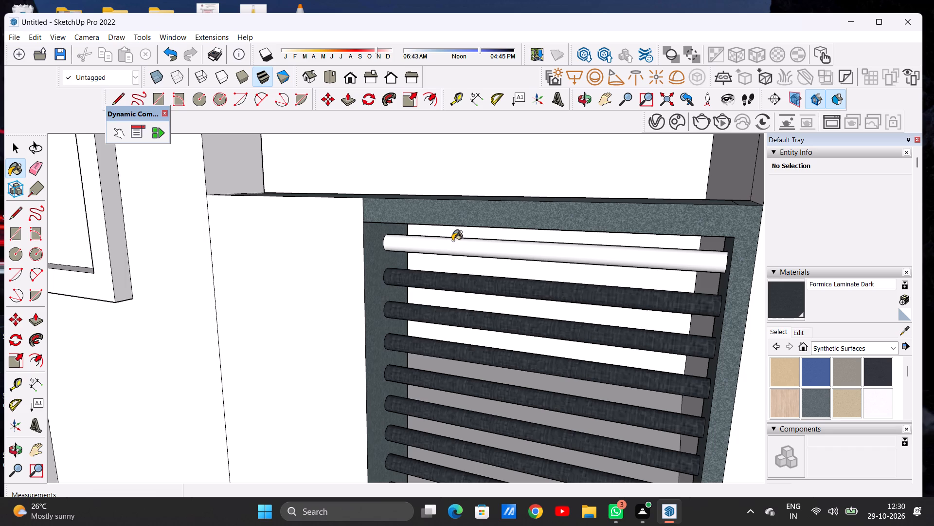
left_click(452, 241)
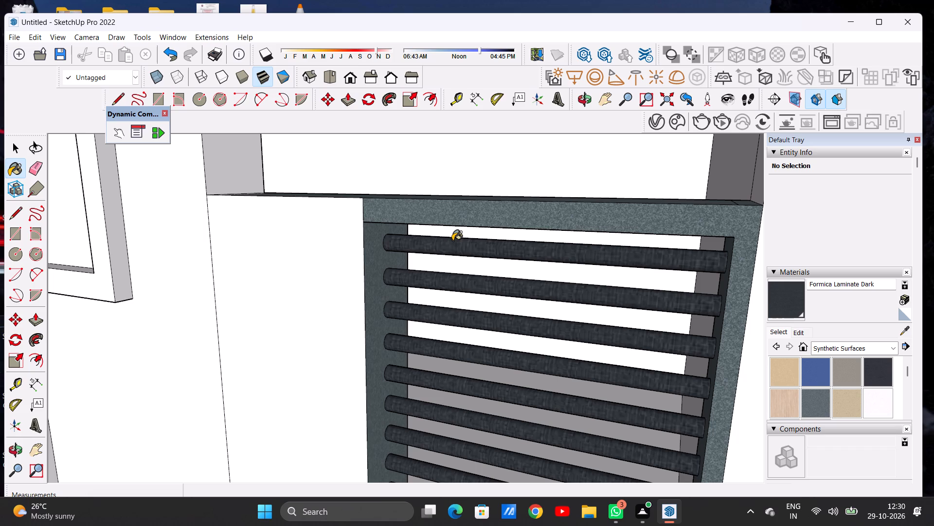
Inspect the painted louvred entrance and its frame from the front, both sides and above for unpainted faces.
scroll(408, 254, "down", 11)
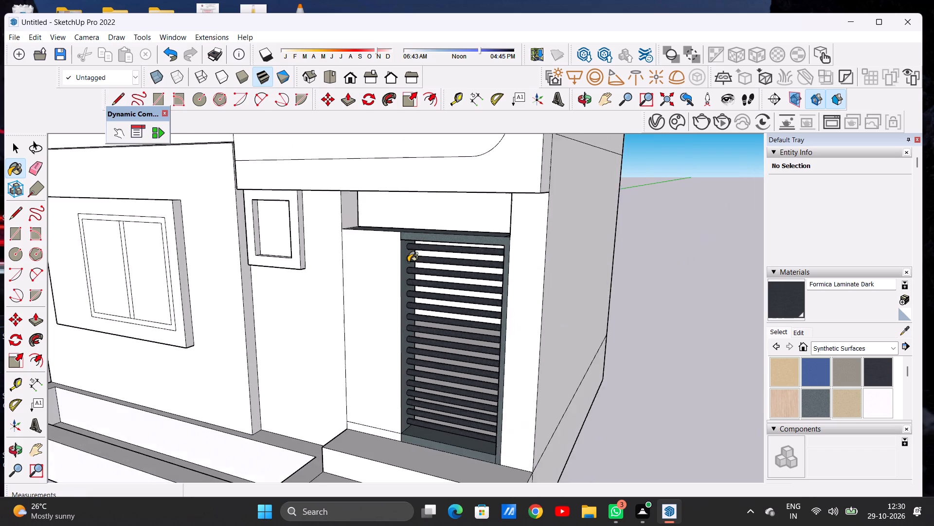
scroll(408, 262, "down", 8)
middle_click_drag(403, 323, 482, 304)
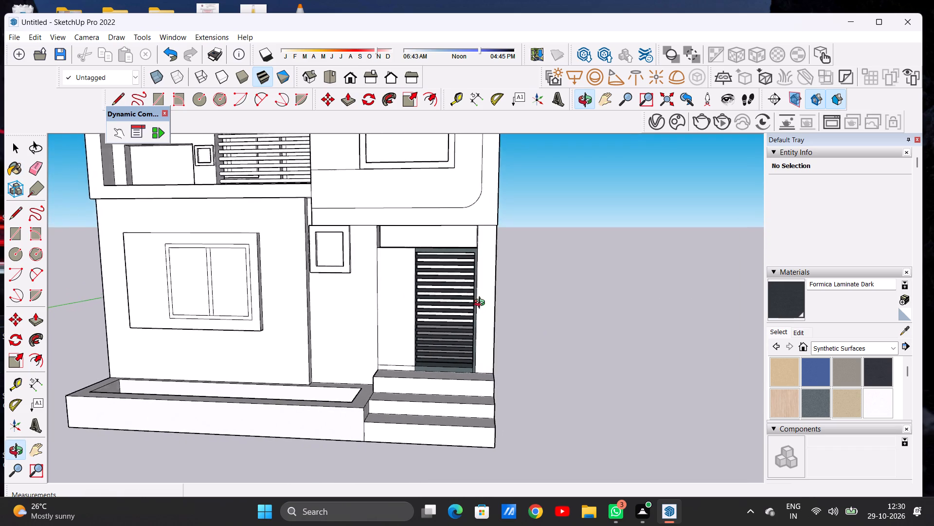
middle_click_drag(482, 304, 603, 310)
scroll(492, 286, "up", 2)
scroll(488, 286, "down", 1)
scroll(485, 289, "up", 4)
scroll(475, 282, "down", 1)
scroll(475, 282, "up", 5)
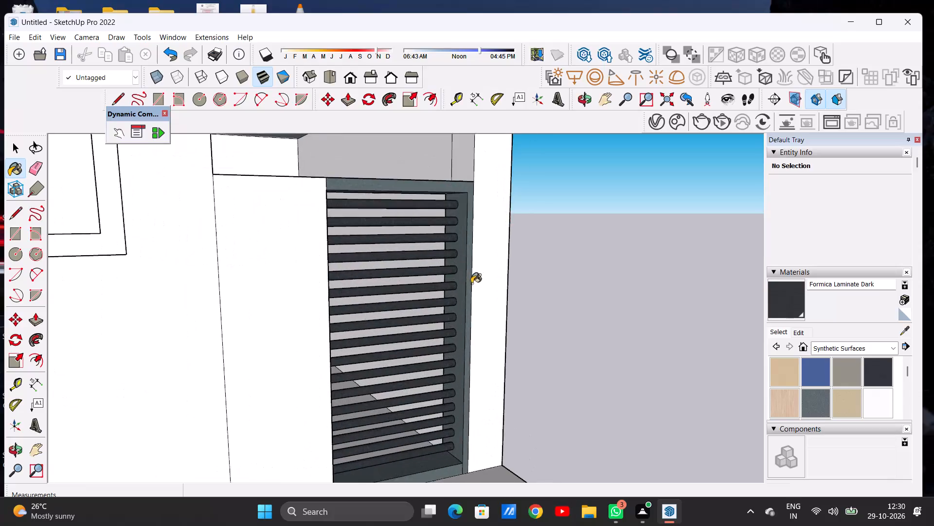
scroll(471, 283, "up", 8)
middle_click_drag(477, 317, 355, 317)
scroll(477, 314, "down", 2)
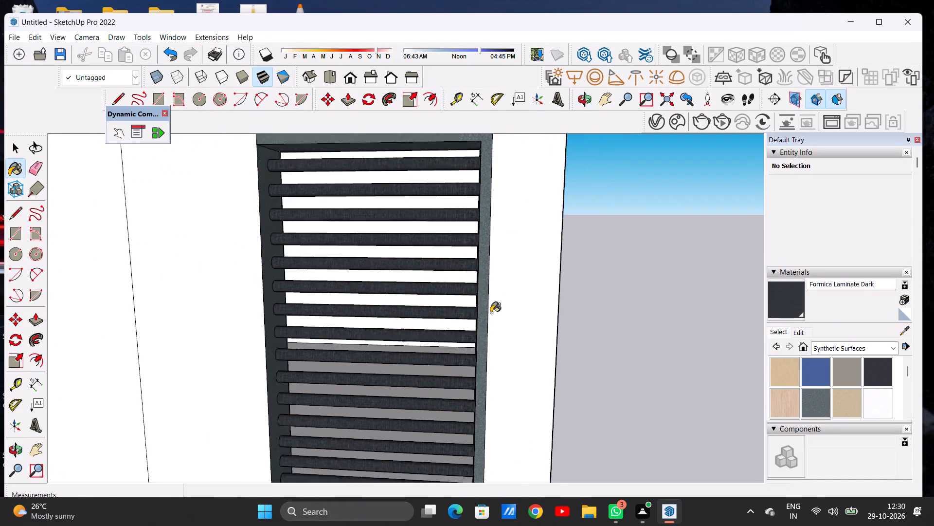
scroll(491, 313, "down", 16)
middle_click_drag(451, 303, 458, 424)
middle_click_drag(457, 389, 454, 379)
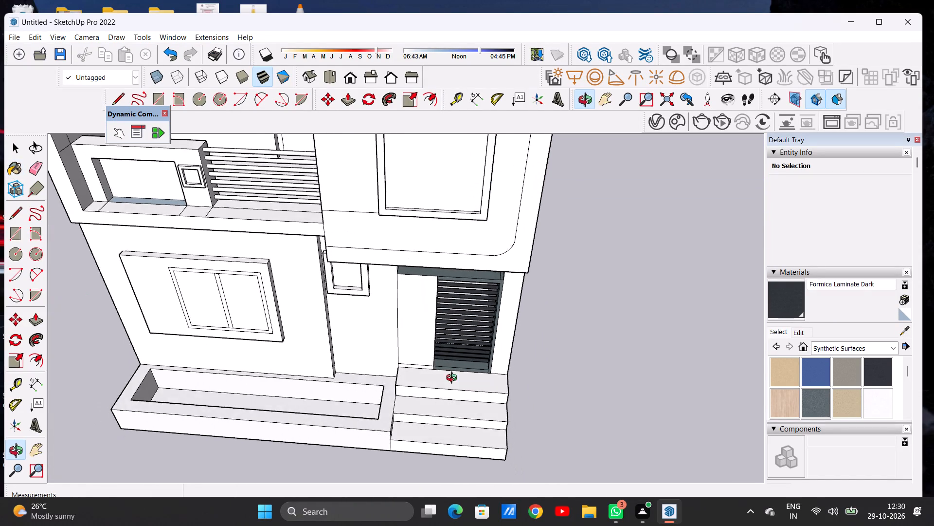
middle_click_drag(454, 379, 453, 356)
scroll(455, 287, "up", 19)
scroll(456, 292, "down", 5)
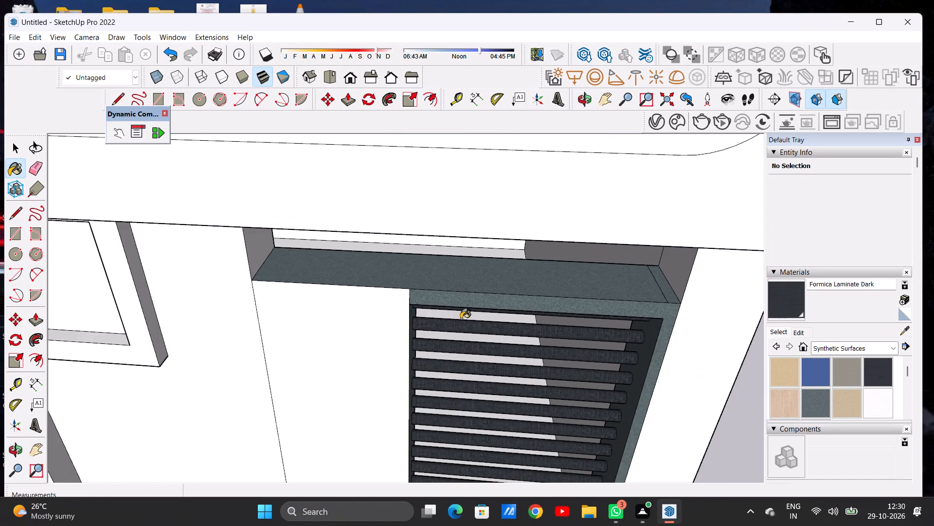
scroll(461, 319, "down", 13)
middle_click_drag(447, 379, 451, 318)
scroll(467, 405, "up", 9)
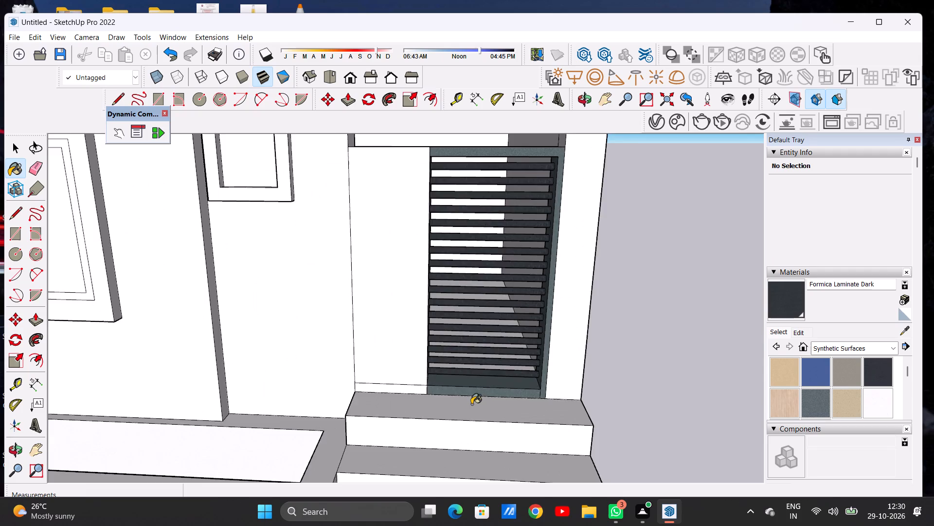
Examine the painted louvred entrance up close and against the rest of the house's lower front.
scroll(471, 404, "up", 8)
middle_click_drag(469, 404, 473, 376)
scroll(438, 402, "down", 3)
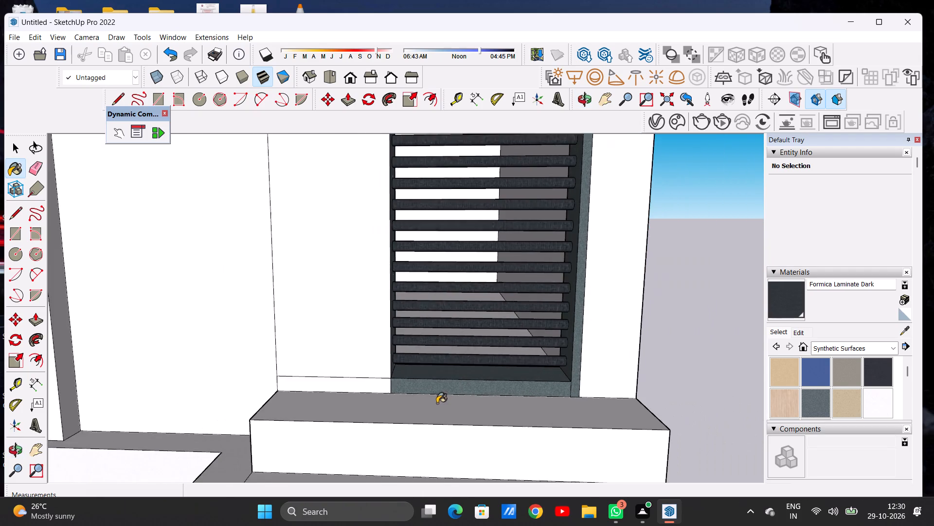
scroll(437, 403, "down", 14)
scroll(483, 270, "up", 5)
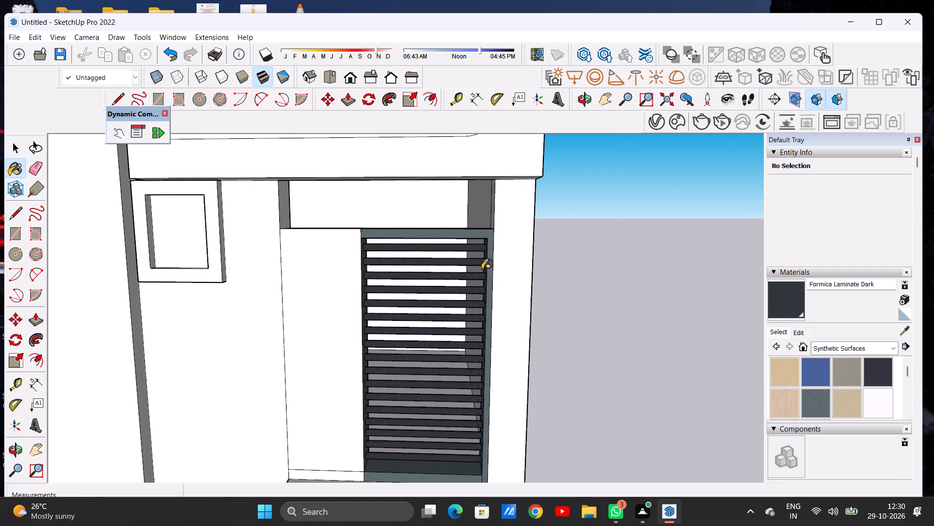
key("space")
scroll(383, 305, "down", 8)
scroll(425, 307, "down", 2)
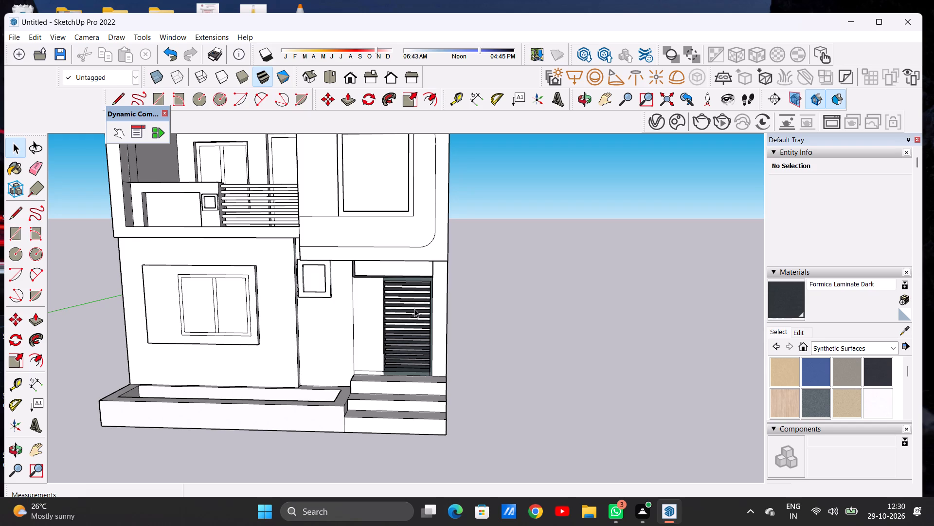
scroll(457, 311, "down", 3)
scroll(353, 332, "up", 4)
middle_click_drag(357, 335, 362, 335)
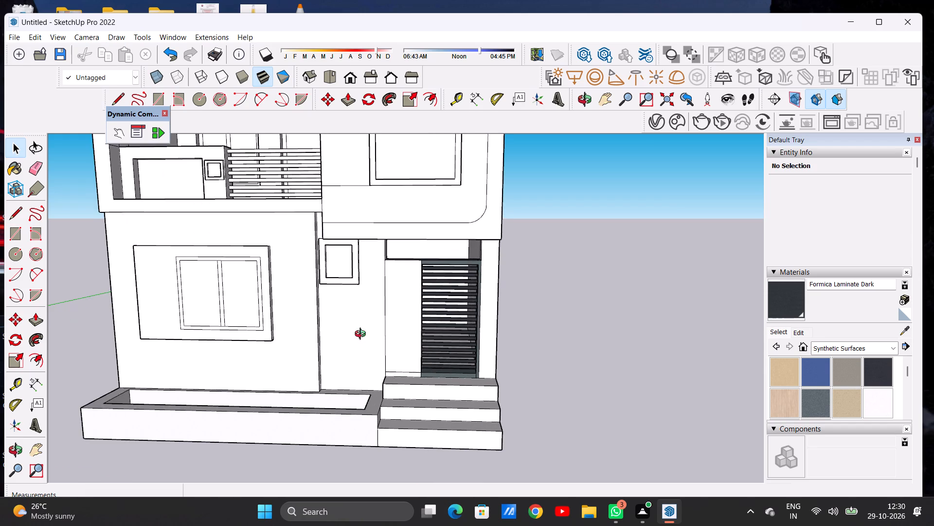
middle_click_drag(362, 335, 379, 328)
scroll(379, 328, "up", 5)
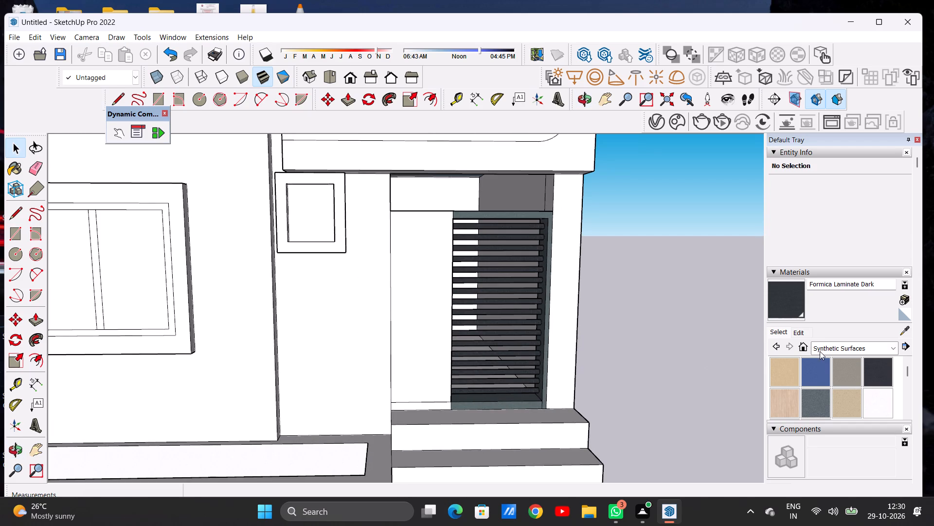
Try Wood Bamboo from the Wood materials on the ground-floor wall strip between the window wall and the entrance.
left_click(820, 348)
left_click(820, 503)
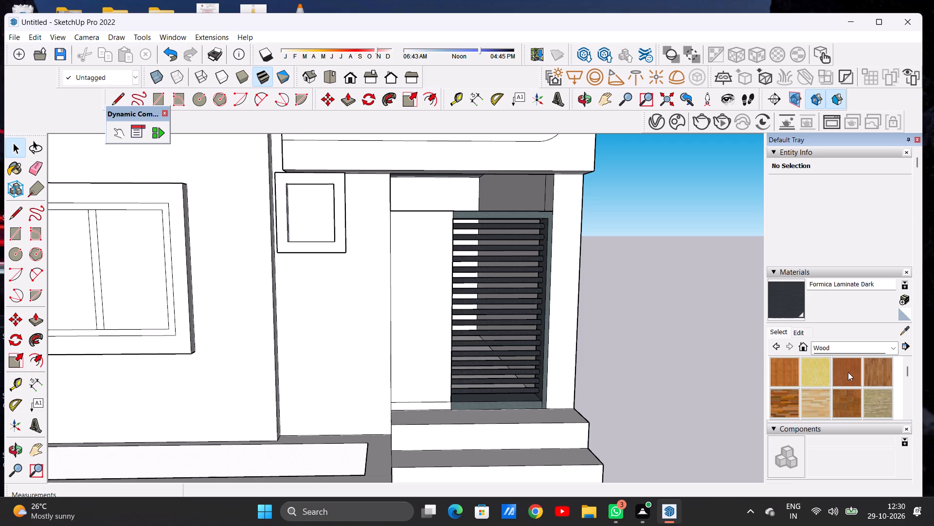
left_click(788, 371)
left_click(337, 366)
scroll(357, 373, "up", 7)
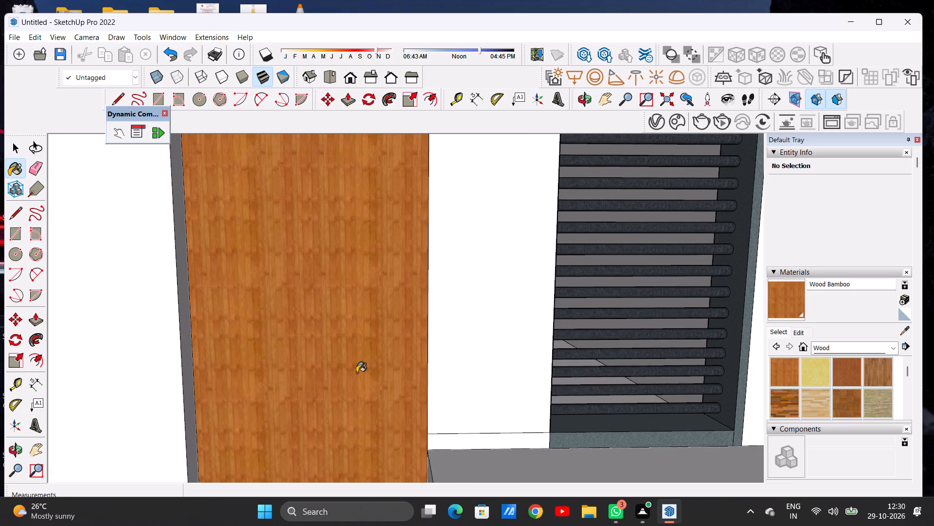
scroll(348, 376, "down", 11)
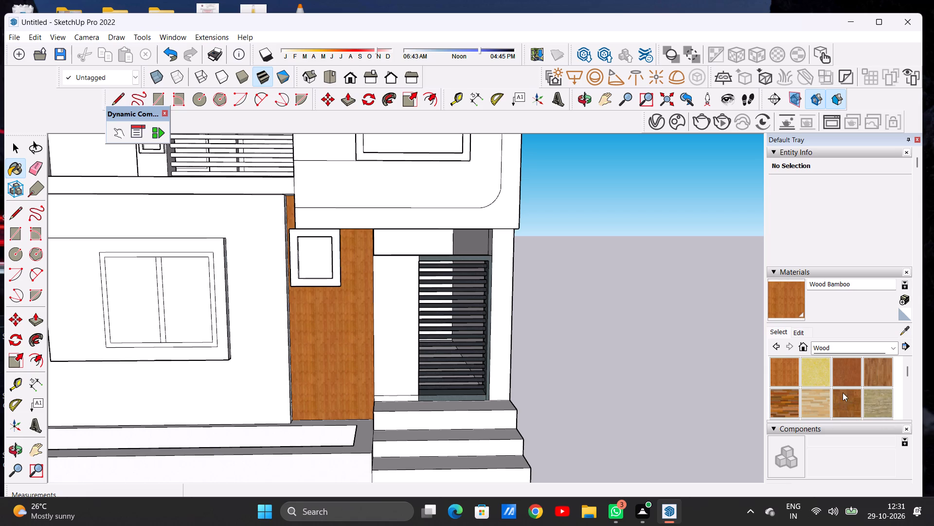
Paint the ground-floor wall strip beside the entrance, around the small square window, with Wood Cherry Original.
left_click(843, 376)
scroll(356, 383, "up", 5)
left_click(331, 382)
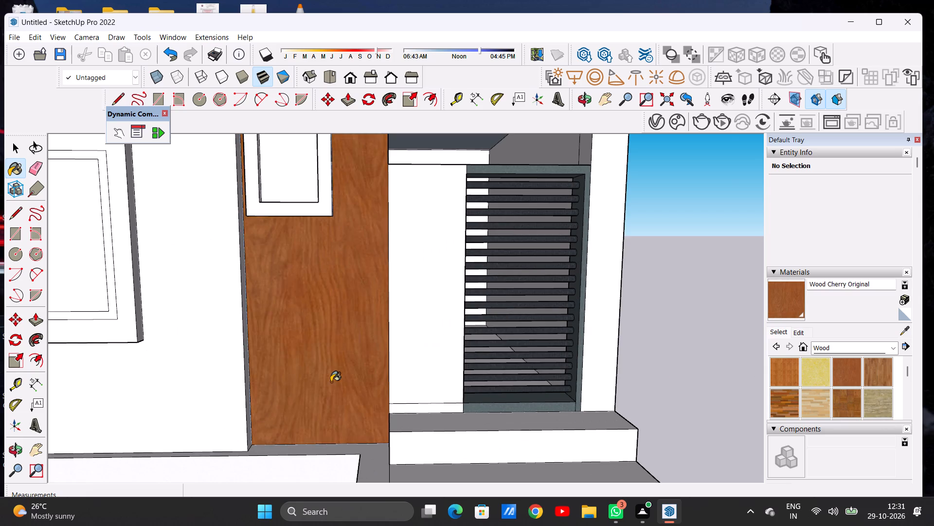
scroll(339, 382, "up", 6)
scroll(325, 387, "down", 12)
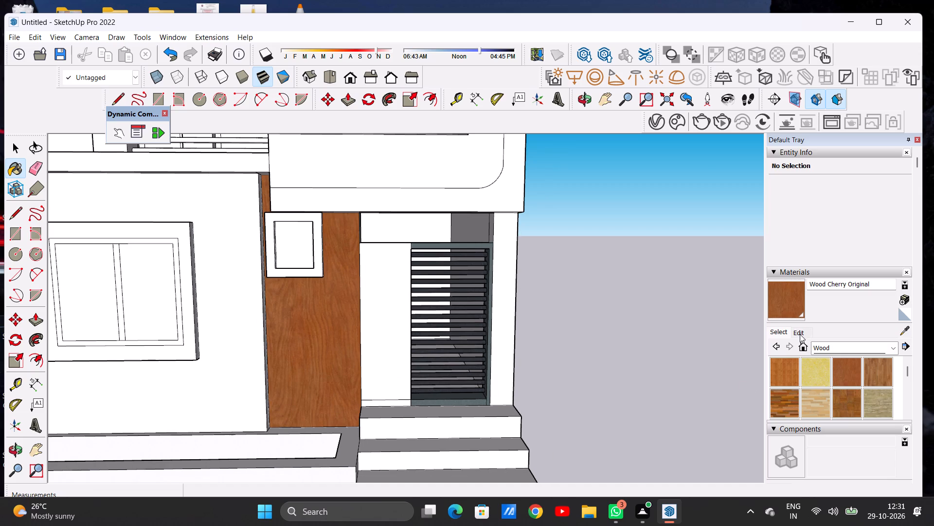
Edit the Wood Cherry Original material's colour to a brighter orange-brown shade.
left_click(800, 334)
left_click(827, 392)
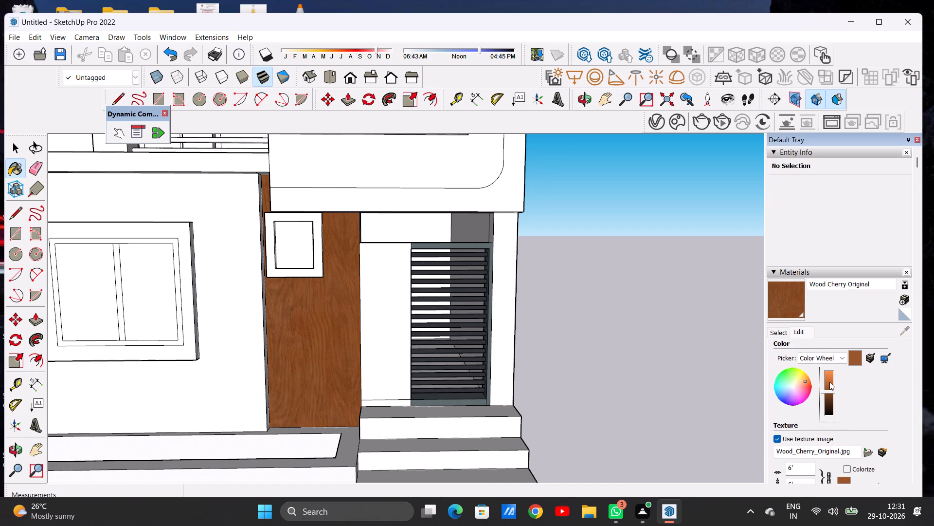
left_click(829, 382)
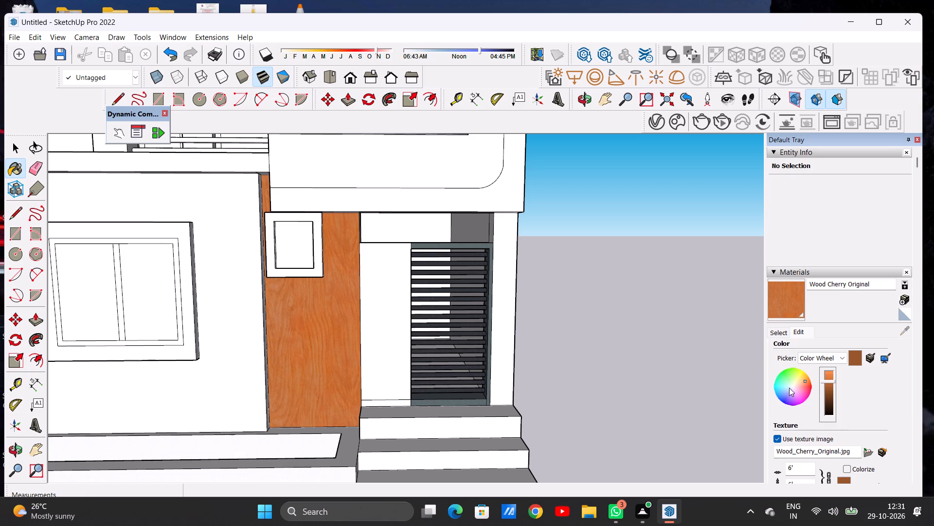
left_click(828, 384)
Paint the wood strip's side return face in the recess above the entrance frame with Wood Cherry Original.
scroll(322, 388, "down", 7)
middle_click_drag(357, 374, 142, 387)
scroll(353, 330, "up", 1)
scroll(353, 329, "down", 2)
scroll(352, 327, "up", 1)
scroll(352, 324, "down", 1)
scroll(352, 321, "up", 3)
scroll(375, 268, "up", 19)
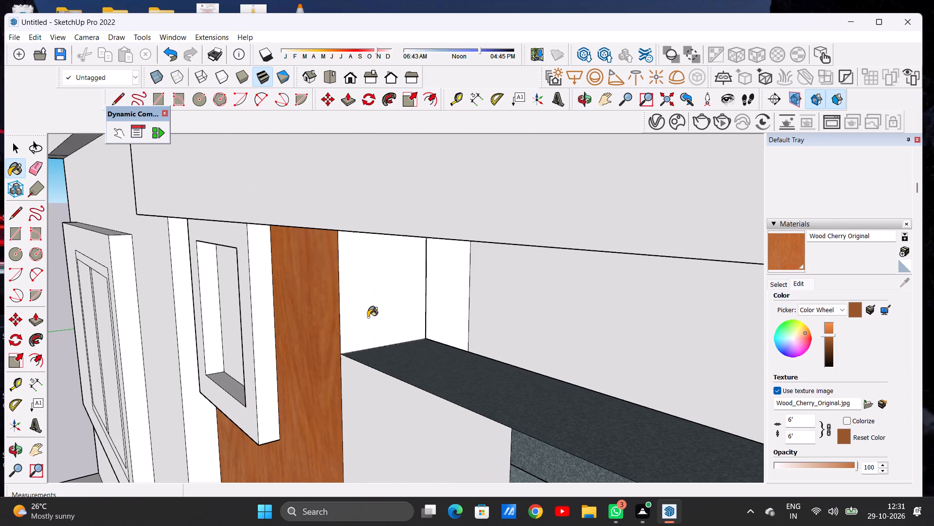
left_click(368, 317)
Examine the wood-painted strip and its side return from the front, up close and within the whole facade.
scroll(384, 389, "down", 16)
middle_click_drag(333, 409, 447, 383)
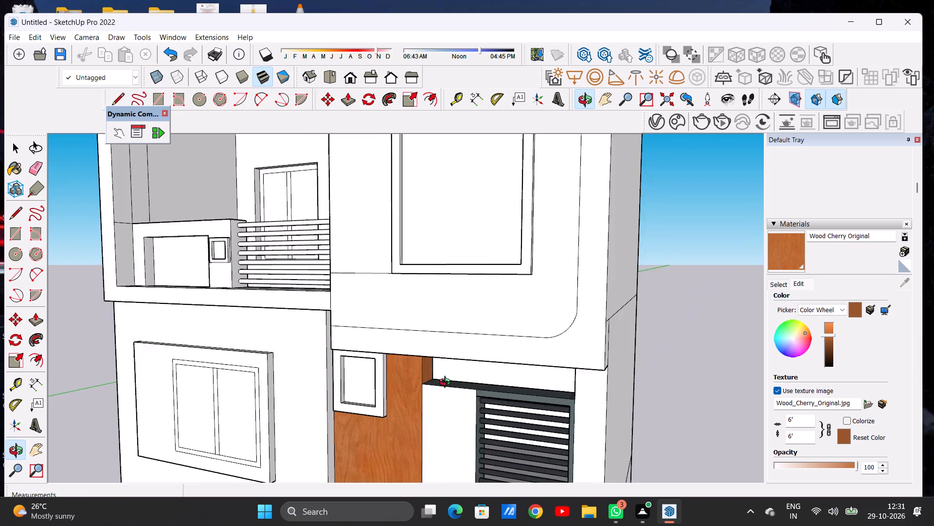
middle_click_drag(447, 383, 504, 382)
scroll(445, 400, "down", 9)
scroll(413, 412, "up", 14)
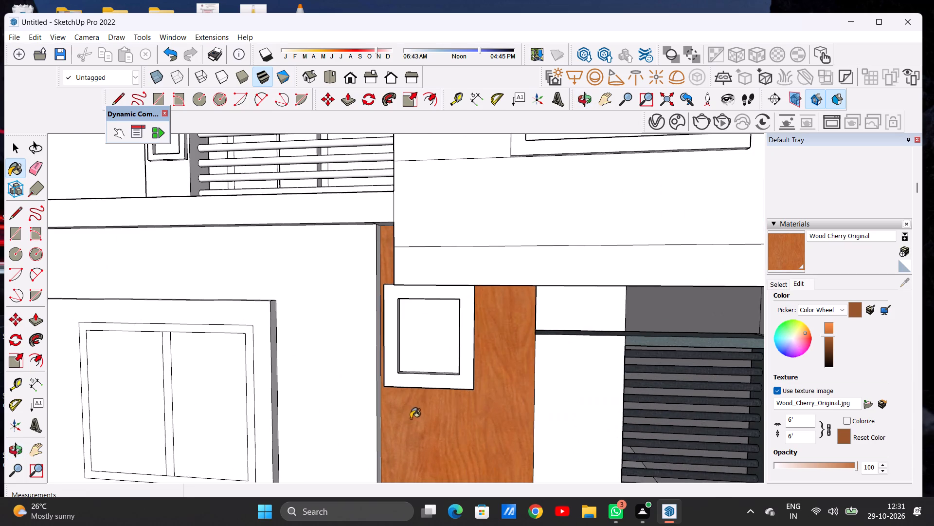
scroll(425, 424, "down", 3)
scroll(425, 424, "up", 1)
scroll(425, 424, "down", 4)
middle_click_drag(431, 417, 453, 413)
scroll(445, 414, "down", 15)
scroll(443, 423, "up", 4)
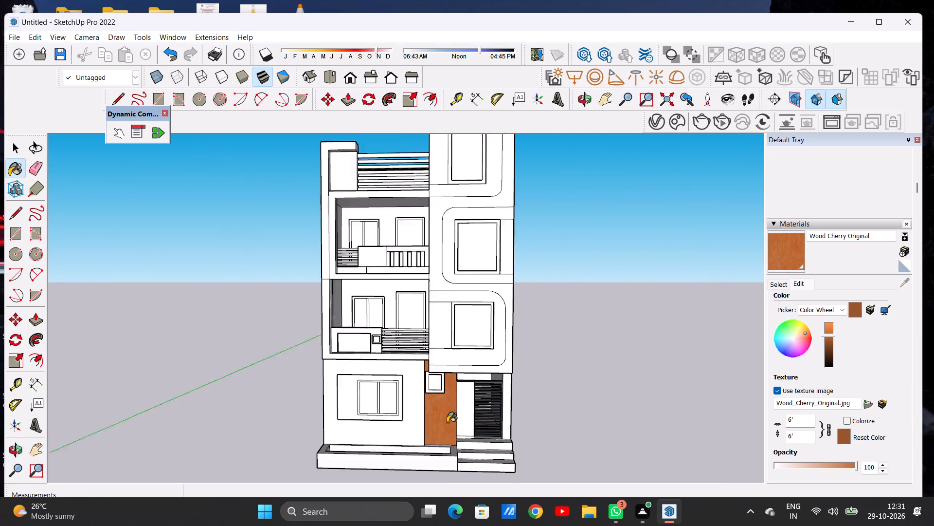
scroll(447, 423, "up", 9)
key("space")
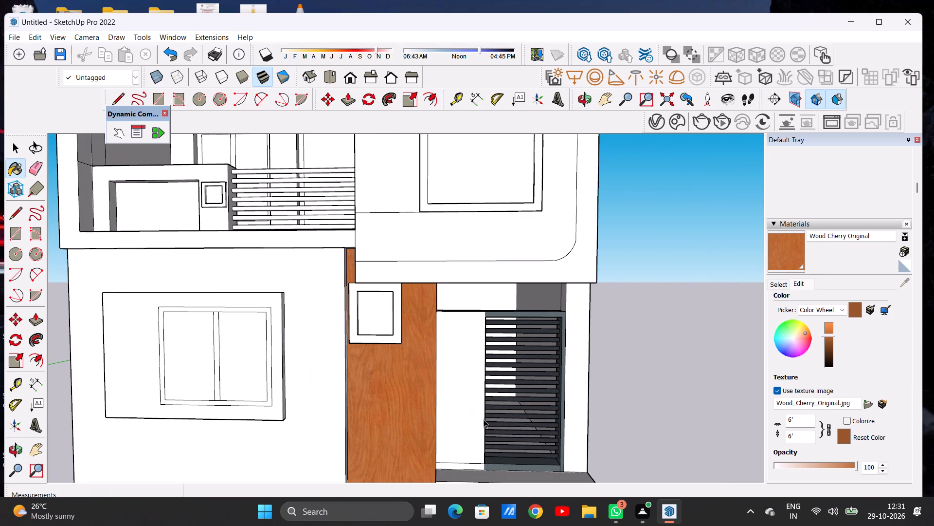
Paint the white panel beside the entrance louvres and the narrow base strip below it with Formica Speckled Grey.
scroll(431, 427, "down", 6)
scroll(432, 452, "up", 15)
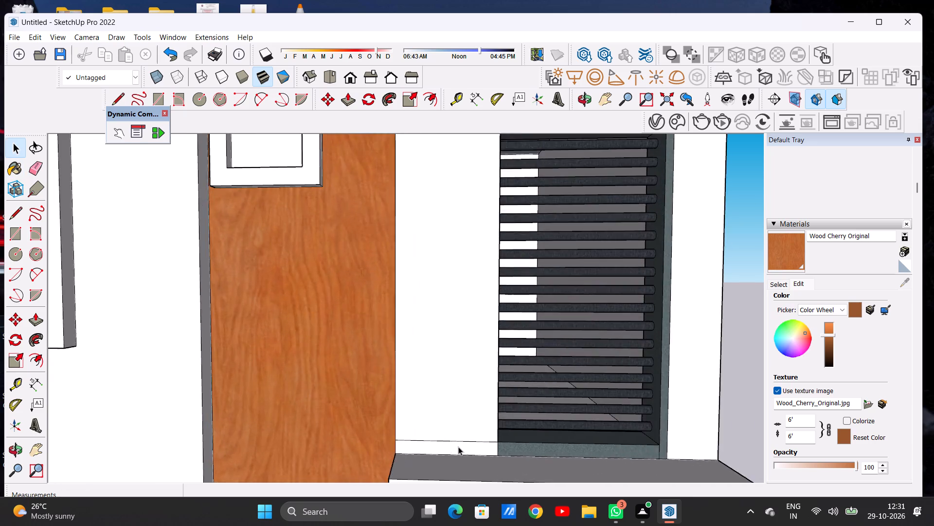
scroll(458, 447, "up", 6)
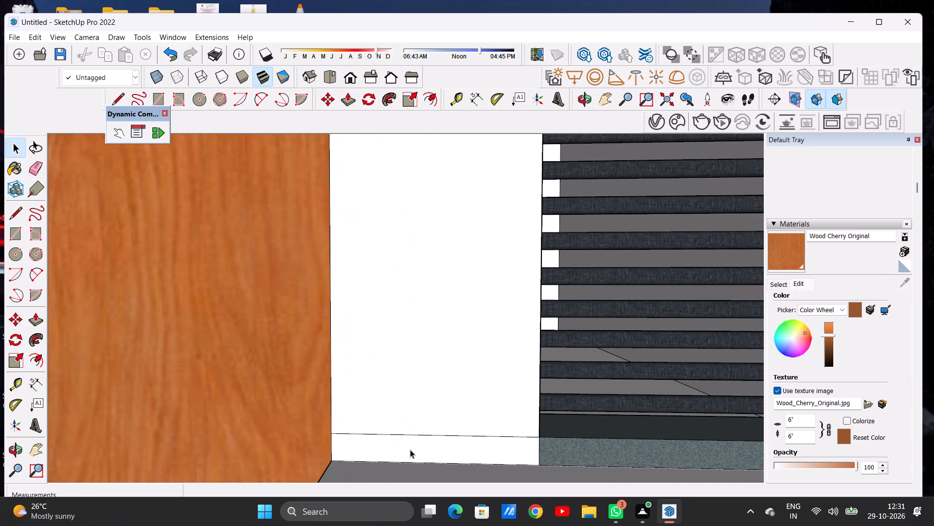
scroll(410, 450, "down", 8)
scroll(405, 448, "up", 1)
scroll(405, 448, "down", 8)
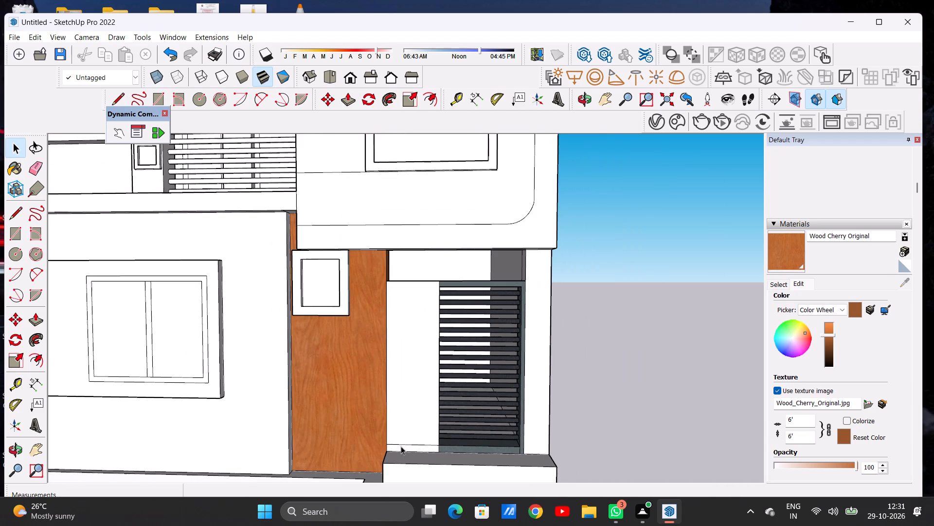
scroll(401, 446, "down", 1)
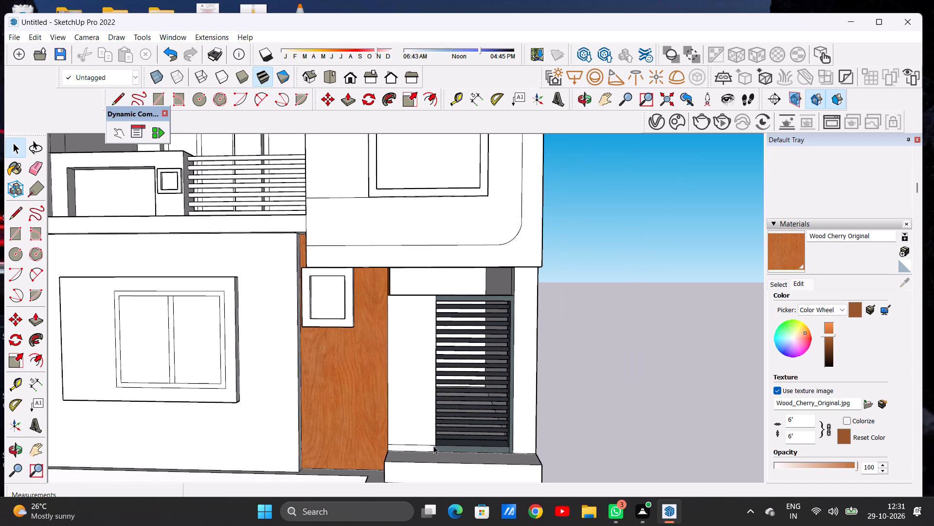
scroll(461, 451, "up", 12)
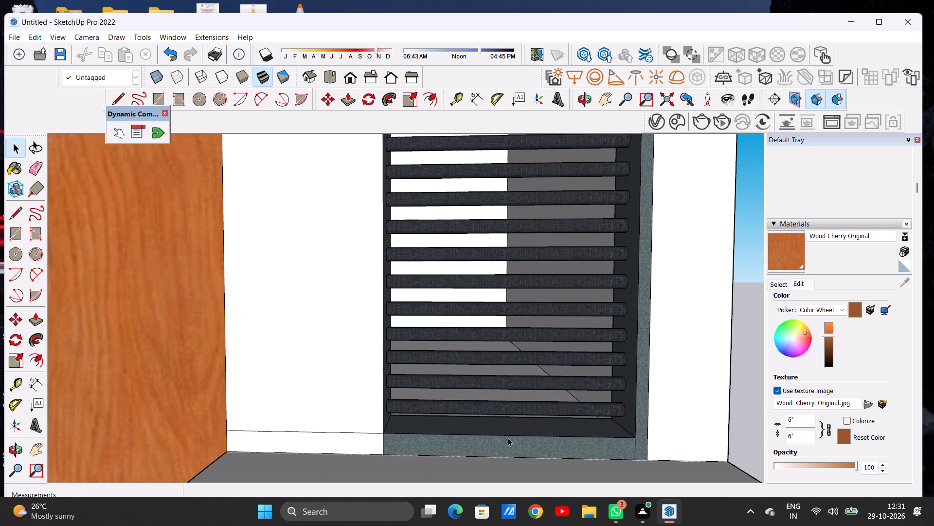
left_click(772, 285)
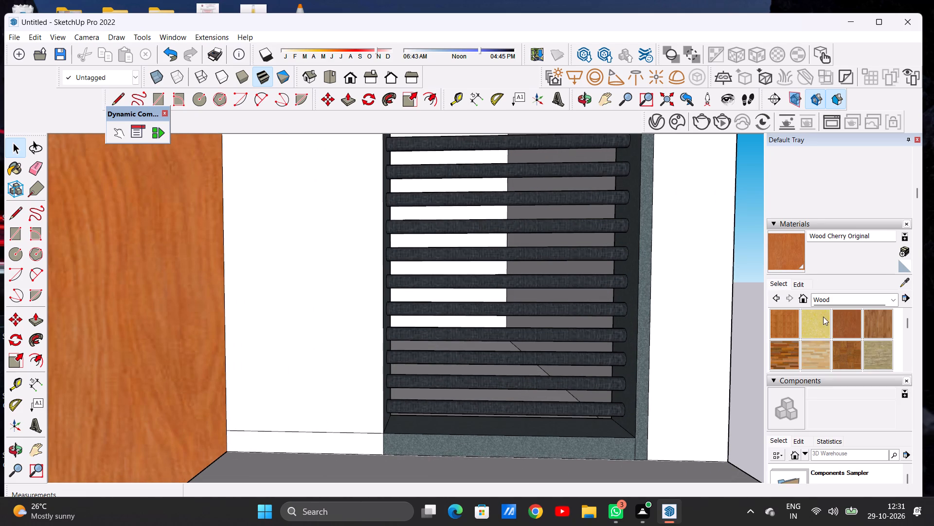
left_click(817, 300)
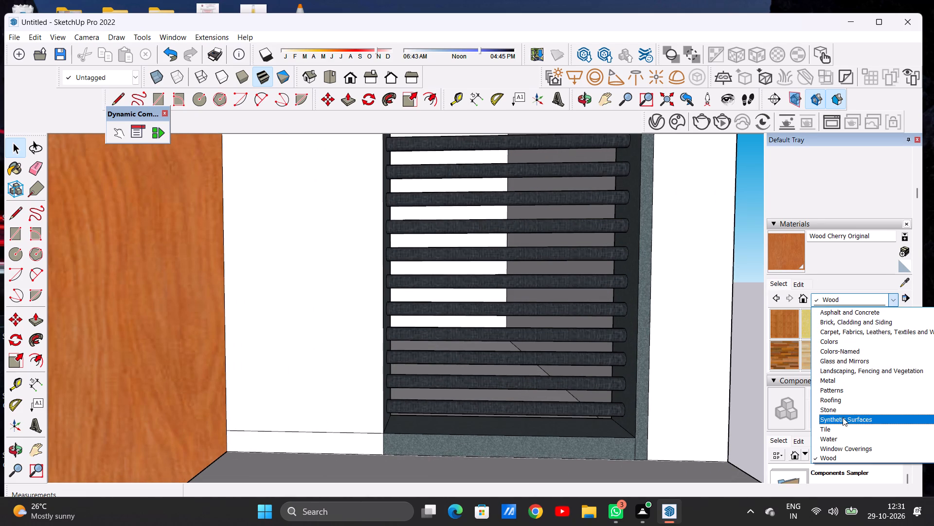
left_click(843, 417)
left_click(820, 351)
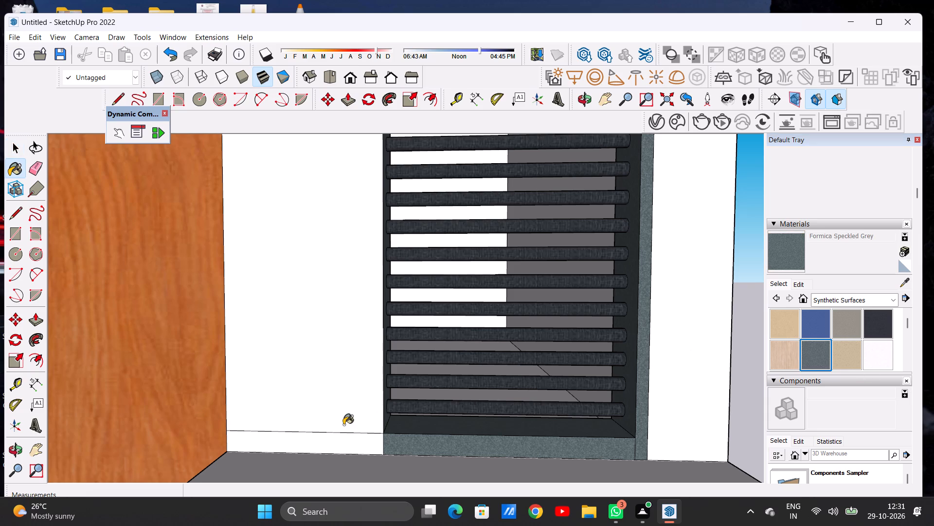
left_click(335, 437)
left_click(339, 393)
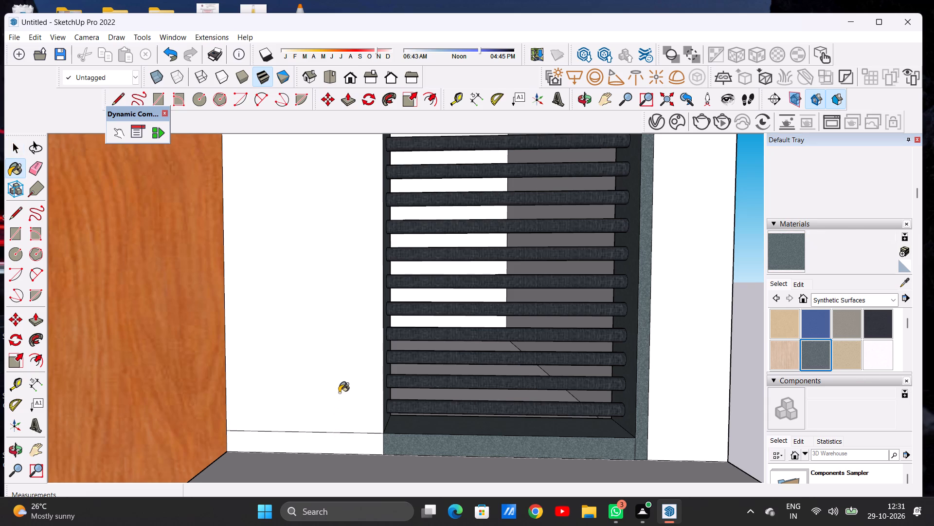
Examine the grey entrance panel and wood strip within the whole facade, then the ground-floor window wall.
scroll(337, 420, "down", 14)
scroll(367, 422, "up", 1)
scroll(367, 422, "down", 2)
middle_click_drag(368, 364, 363, 394)
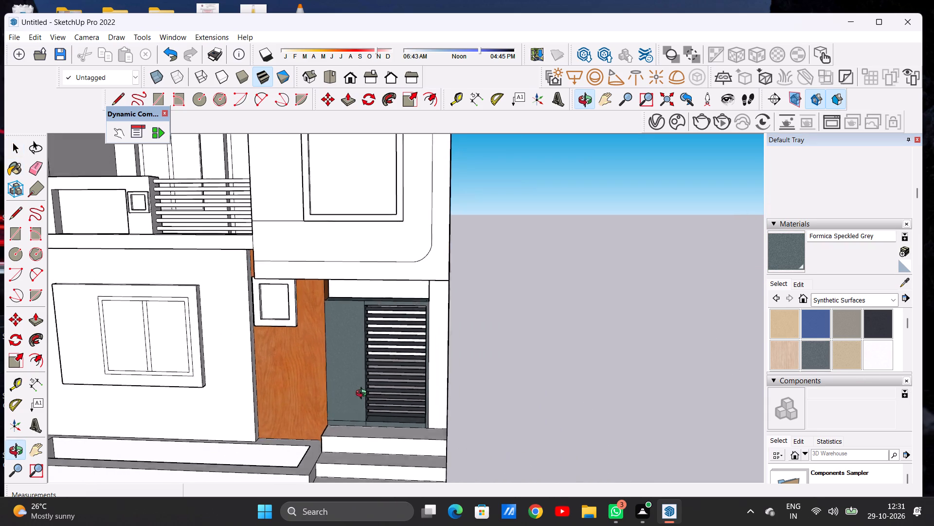
middle_click_drag(363, 394, 332, 430)
middle_click_drag(353, 398, 372, 387)
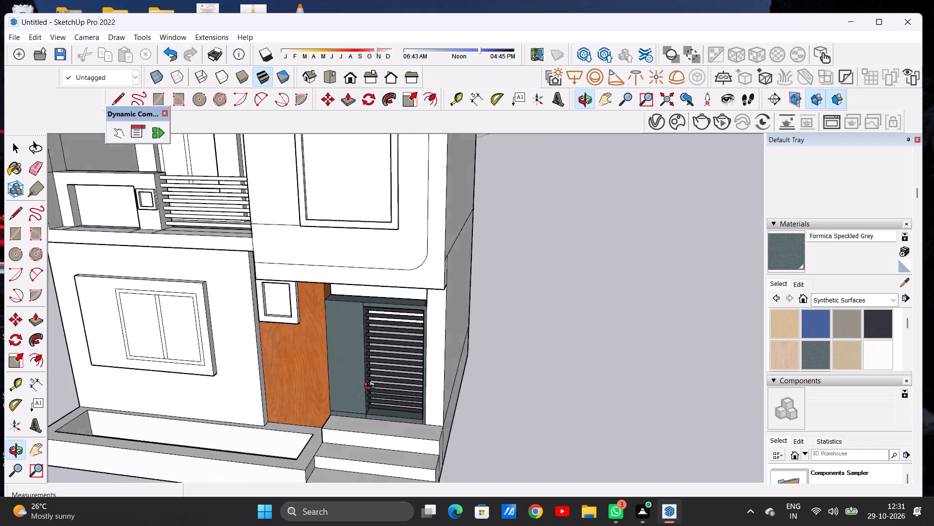
middle_click_drag(372, 387, 395, 359)
scroll(387, 371, "down", 3)
scroll(390, 373, "up", 1)
scroll(390, 373, "down", 3)
key("space")
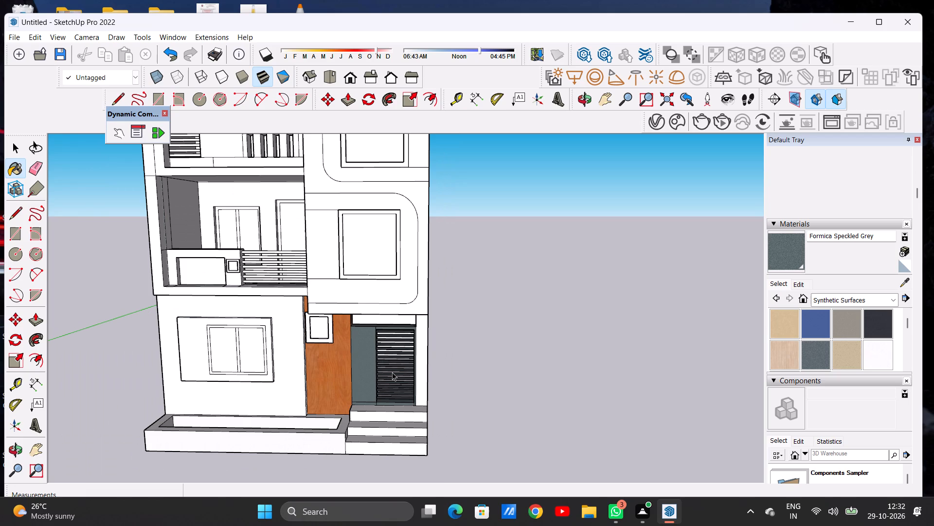
scroll(324, 394, "down", 14)
scroll(317, 380, "up", 6)
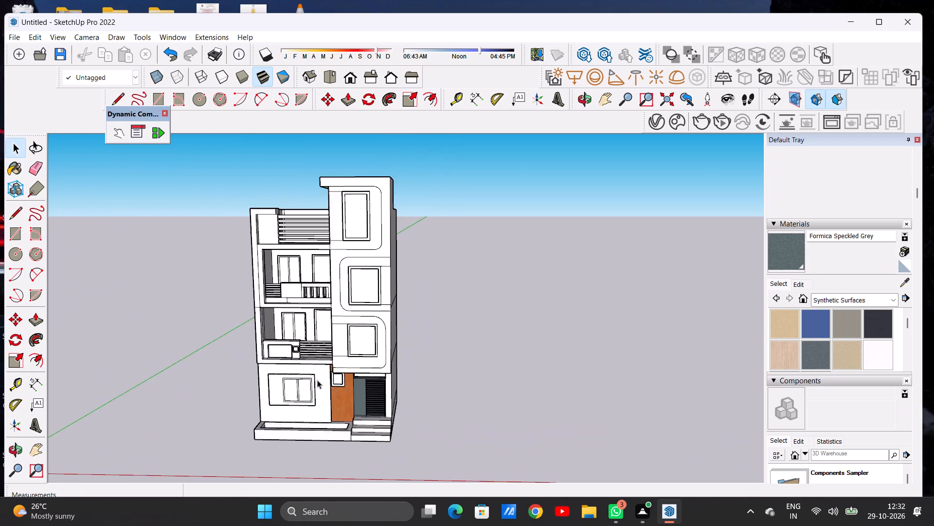
scroll(280, 387, "up", 7)
middle_click_drag(265, 398, 283, 386)
scroll(285, 388, "up", 6)
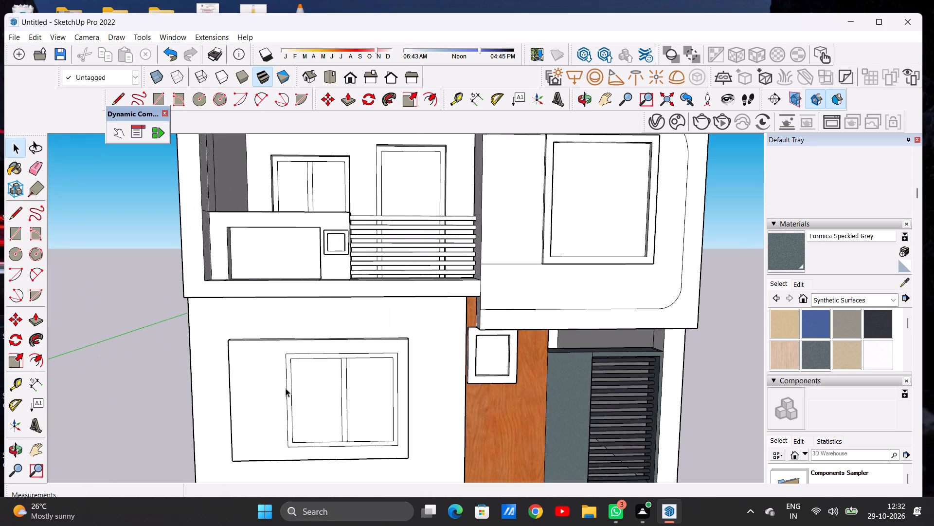
scroll(286, 388, "up", 1)
scroll(189, 394, "down", 6)
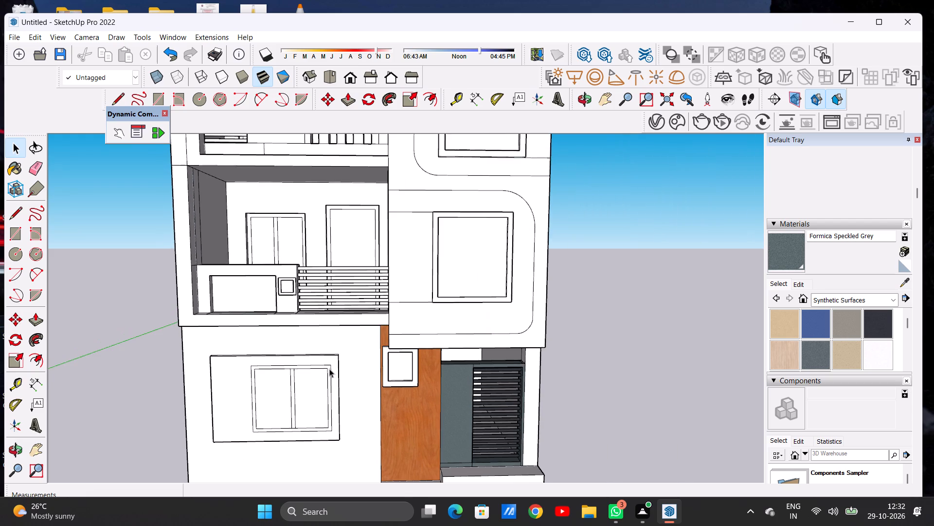
Paint the front face of the small square frame on the wood strip with Wood Veneer 01.
scroll(383, 368, "up", 10)
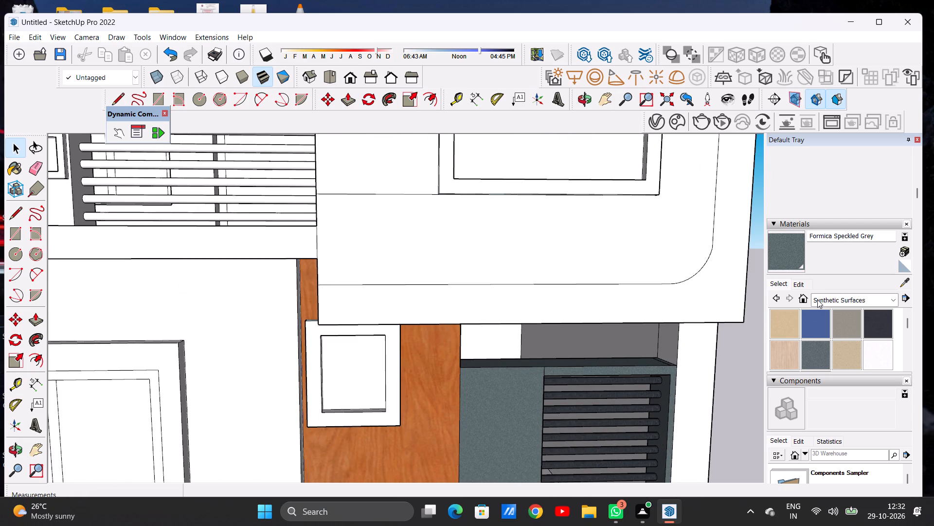
left_click(819, 301)
left_click(830, 458)
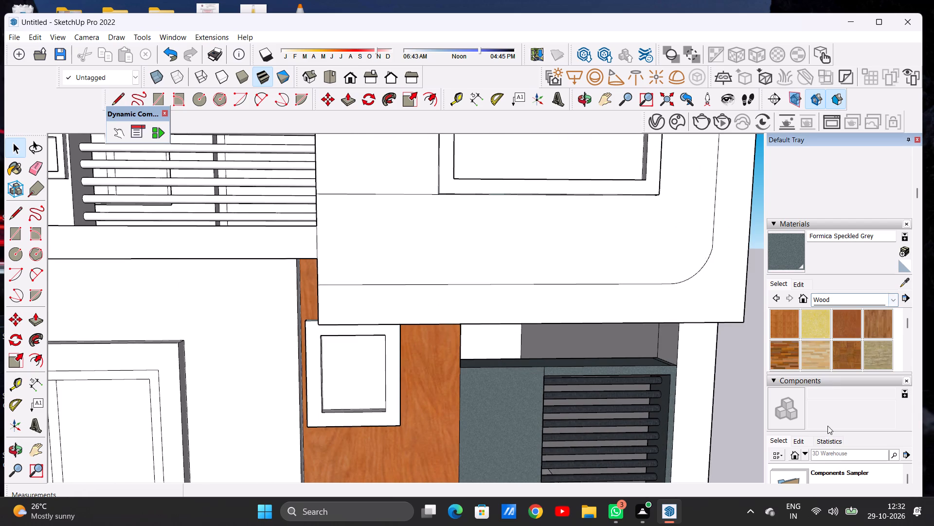
left_click(846, 351)
scroll(839, 351, "down", 2)
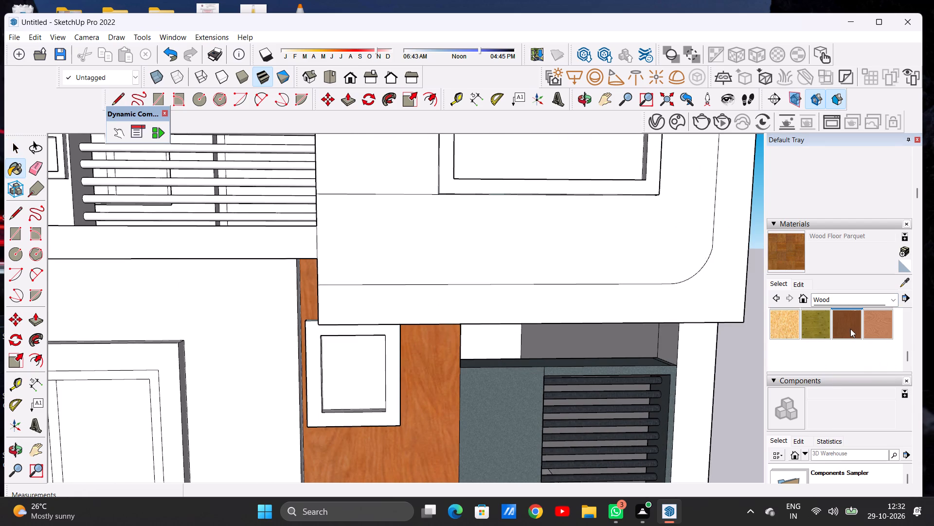
left_click(850, 329)
scroll(343, 406, "up", 7)
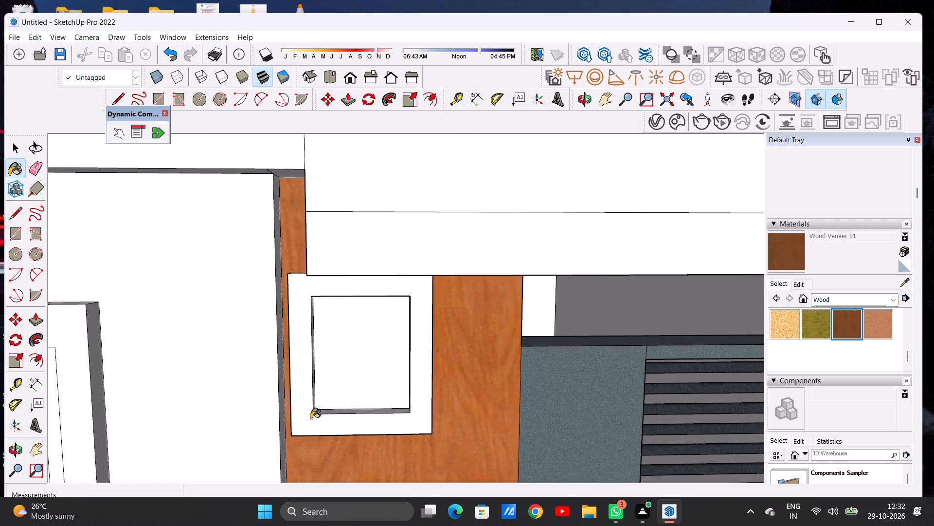
scroll(311, 419, "up", 5)
left_click(310, 419)
scroll(310, 419, "down", 11)
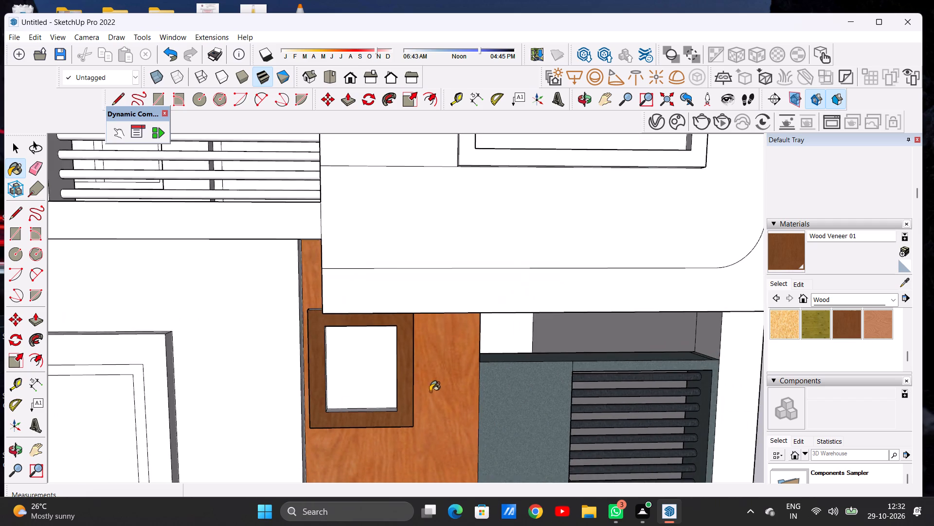
Paint the small square frame's outer side face nearest the entrance with Wood Veneer 01.
middle_click_drag(408, 397, 281, 428)
scroll(364, 409, "up", 6)
scroll(412, 406, "up", 10)
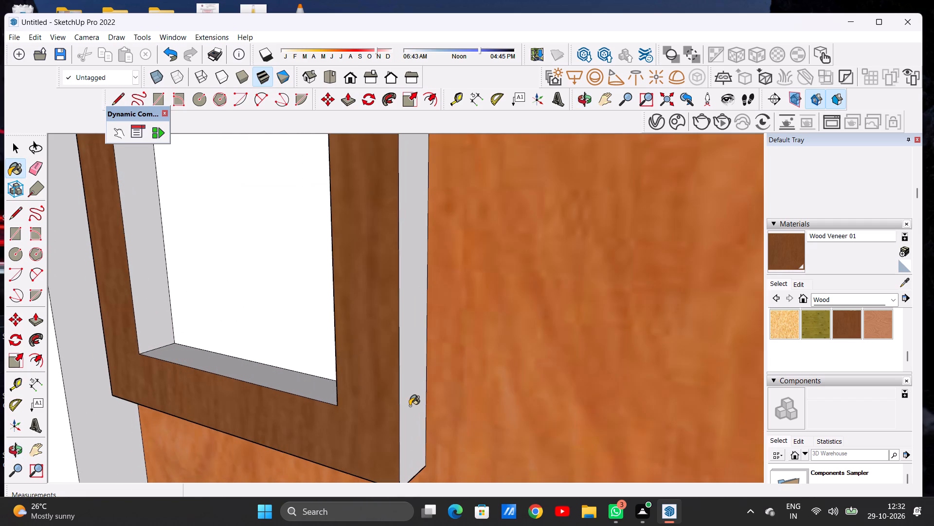
left_click(410, 406)
scroll(433, 405, "down", 2)
scroll(433, 405, "up", 1)
scroll(433, 405, "down", 20)
scroll(433, 405, "down", 1)
middle_click_drag(382, 406, 441, 408)
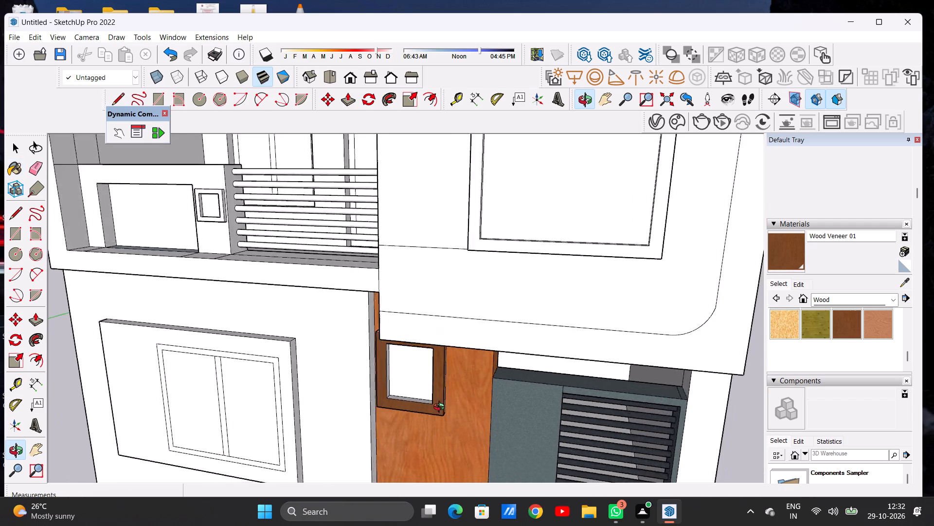
Paint the small frame's top face and its outer side face away from the entrance with Wood Veneer 01.
middle_click_drag(441, 408, 567, 405)
scroll(404, 342, "up", 7)
scroll(400, 313, "down", 1)
scroll(400, 313, "up", 13)
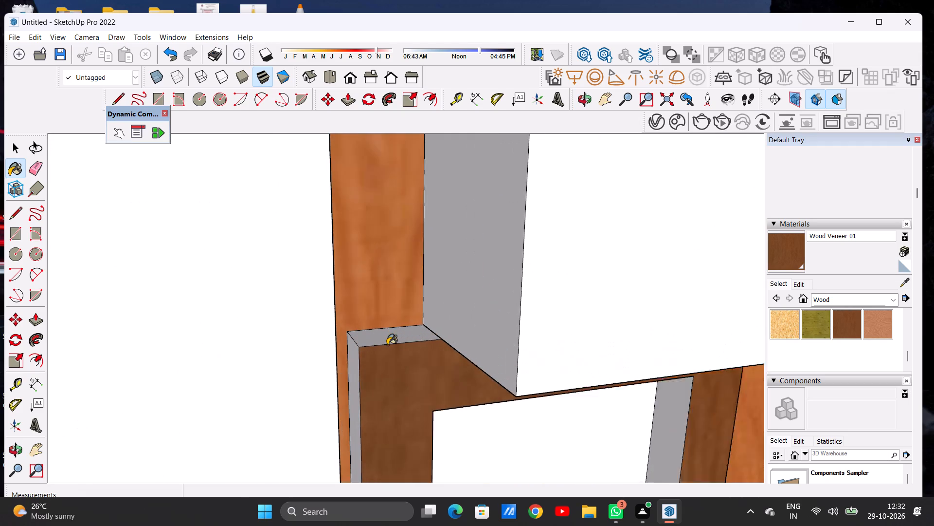
scroll(387, 345, "up", 4)
left_click(371, 338)
left_click(344, 356)
scroll(385, 362, "down", 6)
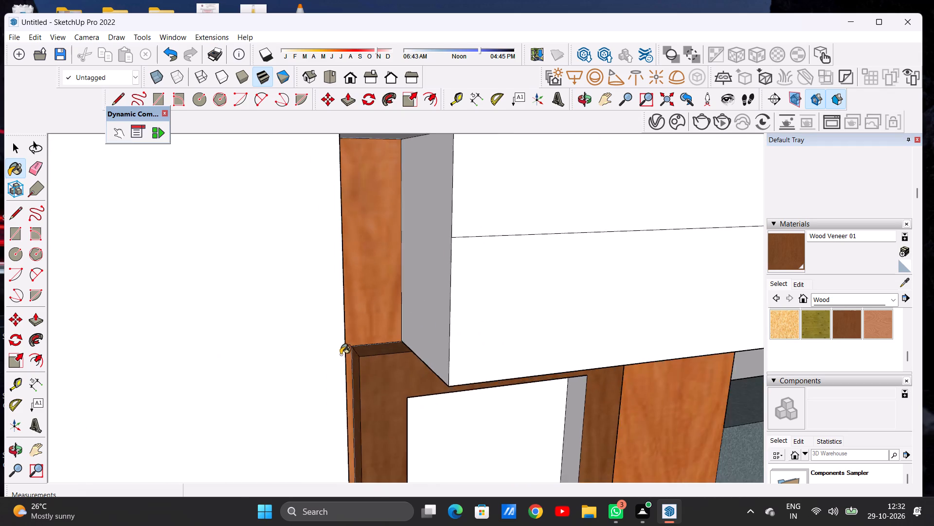
scroll(341, 355, "down", 20)
scroll(341, 355, "down", 2)
Paint the frame opening's bottom inner face and the inner side face farthest from the entrance with Wood Veneer 01.
middle_click_drag(414, 404, 182, 376)
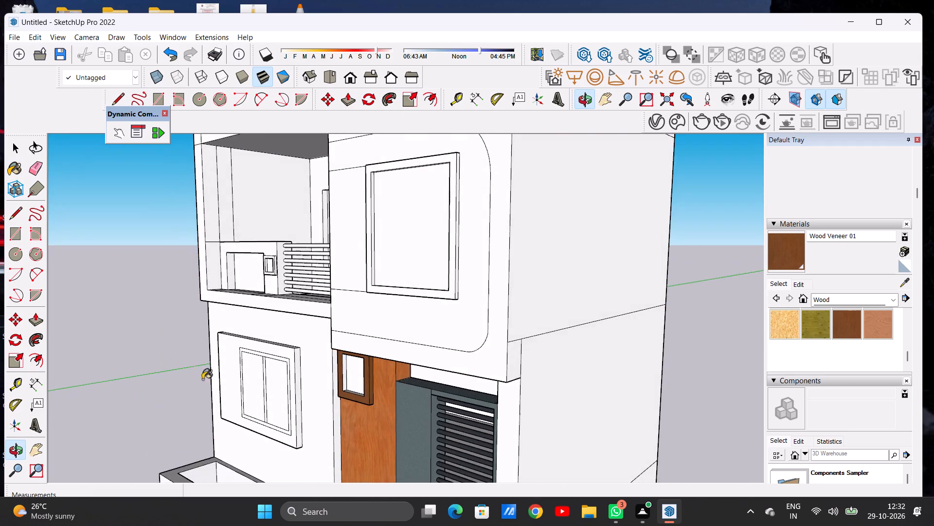
scroll(323, 391, "up", 20)
scroll(323, 391, "up", 2)
left_click(340, 376)
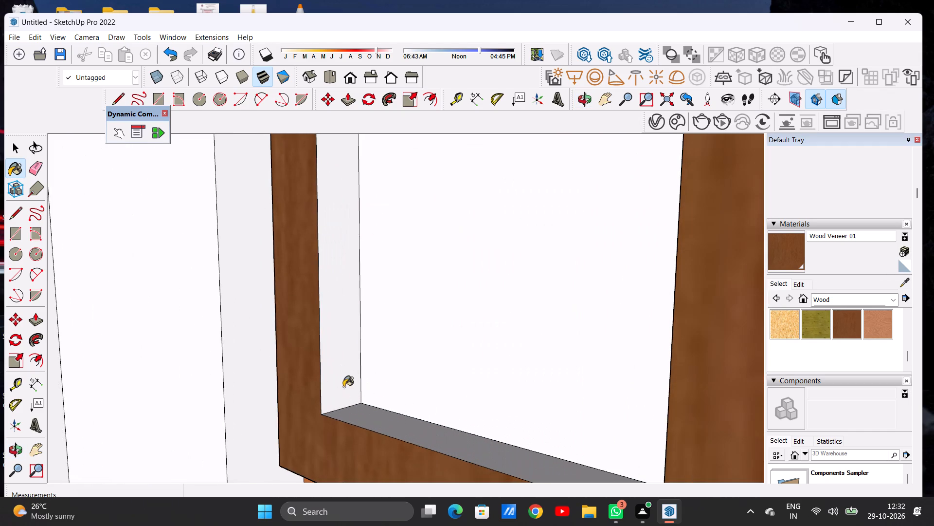
left_click(359, 415)
scroll(374, 409, "down", 11)
scroll(384, 416, "up", 1)
scroll(384, 416, "down", 8)
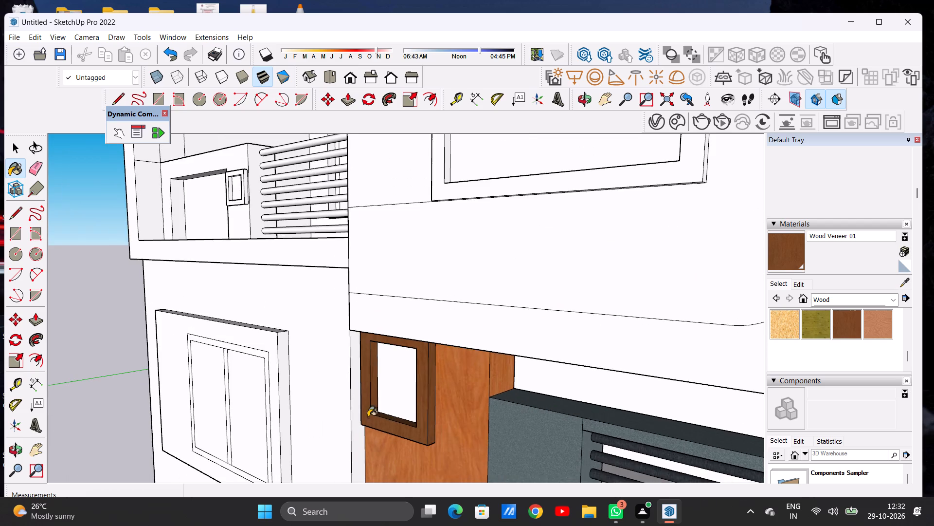
Paint the frame opening's top inner face and the inner side face nearest the entrance with Wood Veneer 01.
middle_click_drag(369, 417, 510, 360)
scroll(467, 323, "up", 7)
middle_click_drag(448, 394, 485, 332)
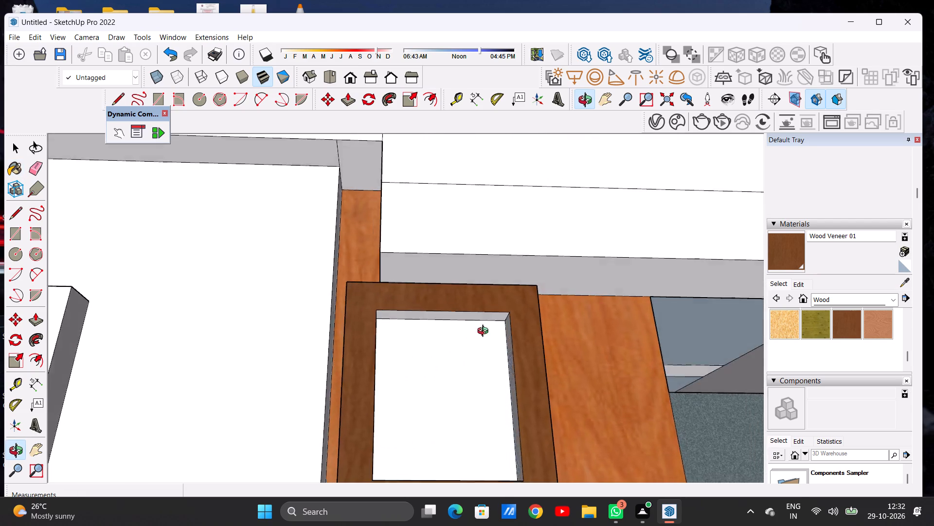
middle_click_drag(485, 332, 506, 333)
scroll(504, 316, "up", 5)
scroll(504, 316, "down", 1)
scroll(498, 326, "up", 7)
left_click(470, 324)
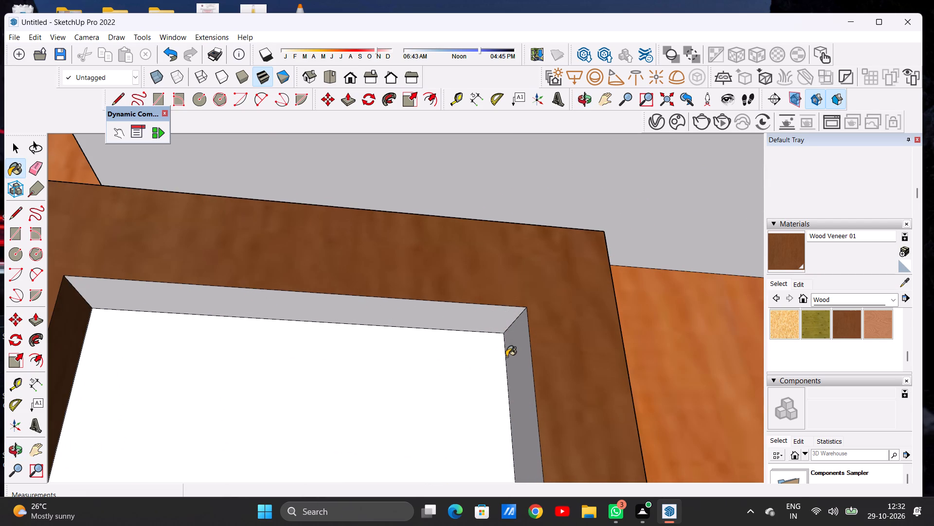
left_click(506, 357)
scroll(378, 388, "down", 12)
scroll(340, 394, "up", 1)
scroll(340, 394, "down", 5)
scroll(354, 372, "up", 1)
scroll(354, 372, "down", 11)
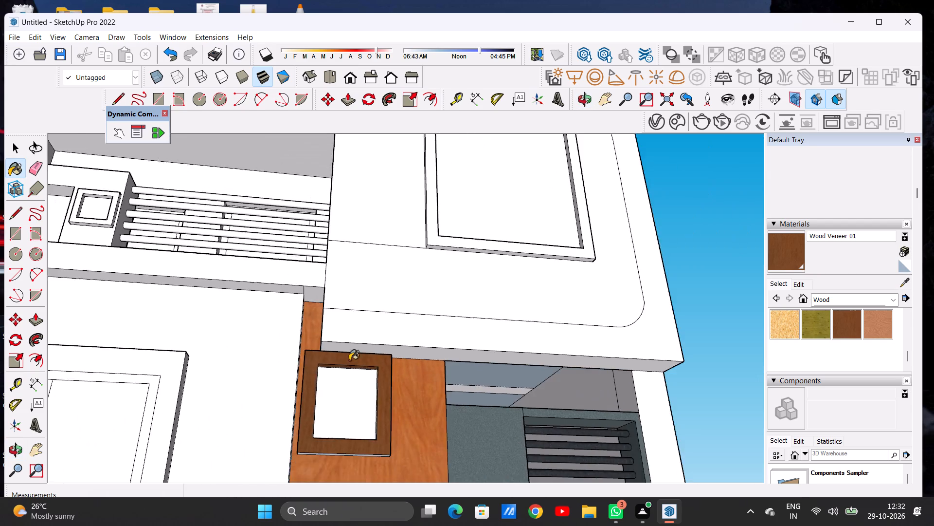
Paint the underside of the small square frame with Wood Veneer 01.
scroll(349, 360, "down", 3)
scroll(362, 402, "up", 2)
scroll(362, 402, "down", 1)
scroll(362, 402, "up", 4)
scroll(362, 404, "down", 1)
scroll(362, 404, "up", 16)
middle_click_drag(360, 414, 354, 390)
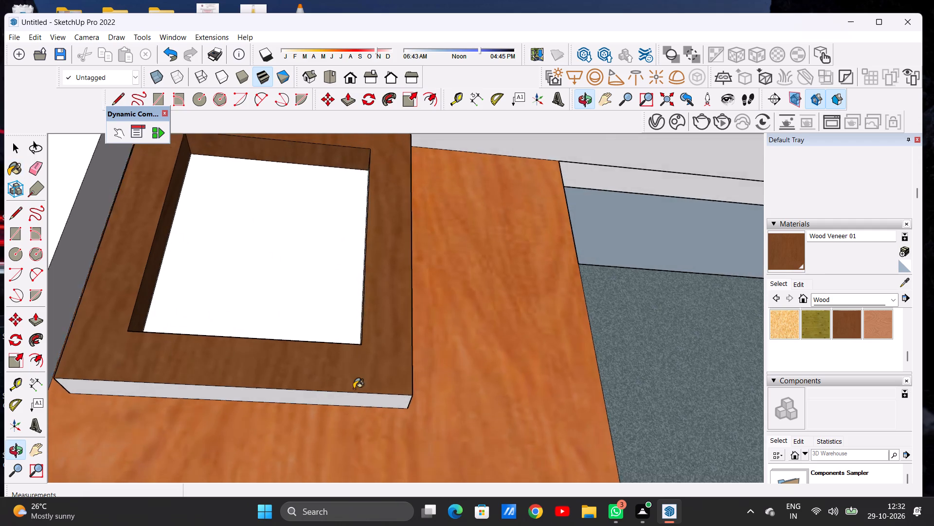
scroll(360, 390, "up", 1)
scroll(360, 390, "down", 1)
scroll(360, 390, "up", 5)
left_click(355, 402)
scroll(377, 383, "down", 4)
scroll(377, 384, "up", 1)
scroll(377, 384, "down", 10)
scroll(361, 385, "up", 1)
scroll(361, 386, "down", 3)
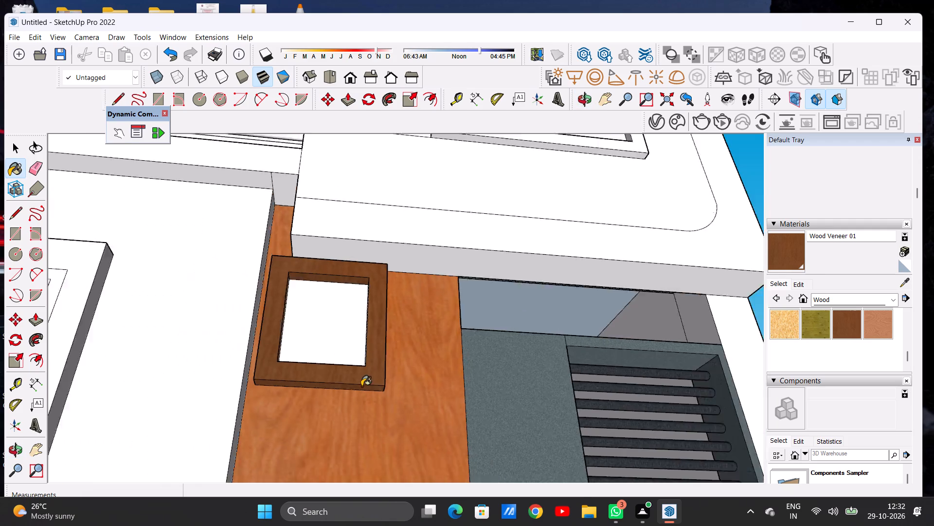
scroll(361, 386, "down", 10)
scroll(365, 378, "up", 1)
scroll(365, 378, "down", 4)
Examine the veneer-painted small frame against the wood strip and entrance, up close and within the facade.
middle_click_drag(357, 363, 334, 461)
scroll(357, 426, "down", 6)
middle_click_drag(389, 407, 371, 471)
scroll(369, 398, "up", 6)
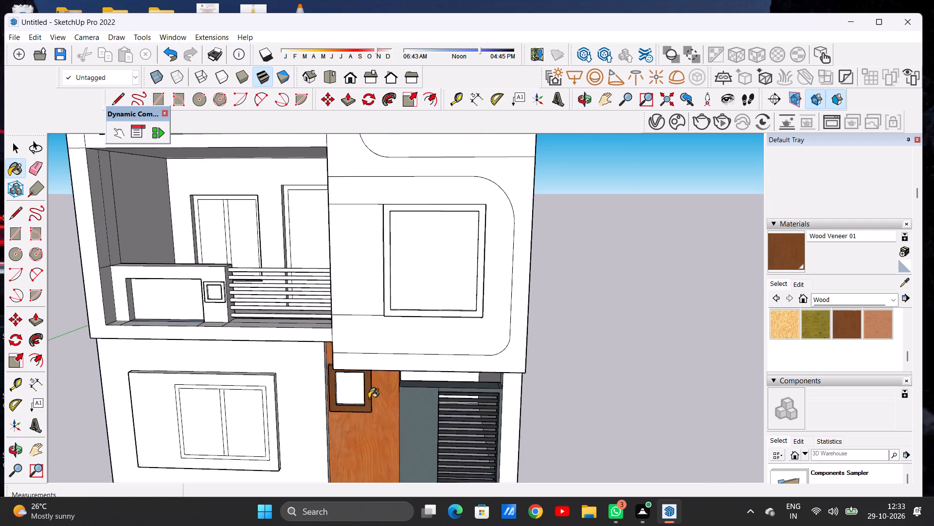
scroll(369, 398, "up", 4)
key("space")
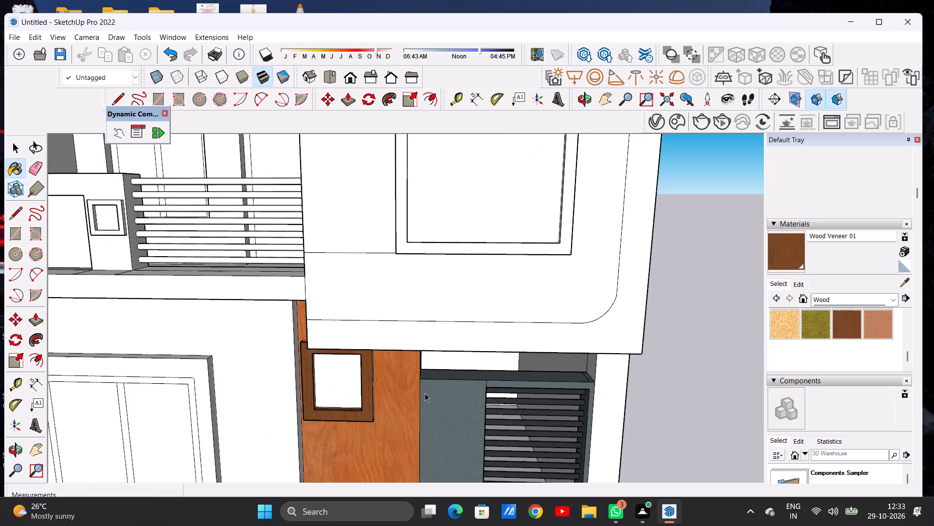
scroll(420, 331, "down", 8)
middle_click_drag(302, 393, 323, 376)
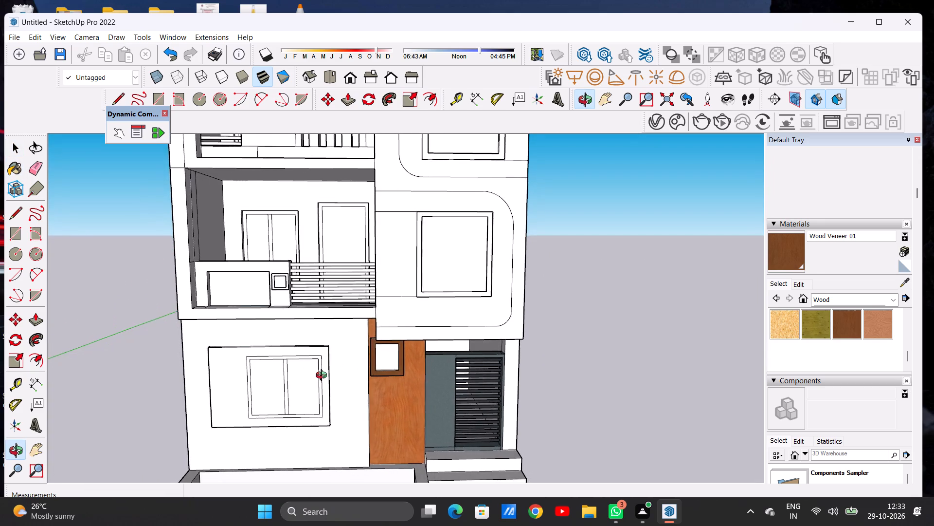
middle_click_drag(323, 376, 314, 367)
scroll(416, 362, "up", 1)
scroll(414, 361, "down", 1)
scroll(413, 360, "up", 2)
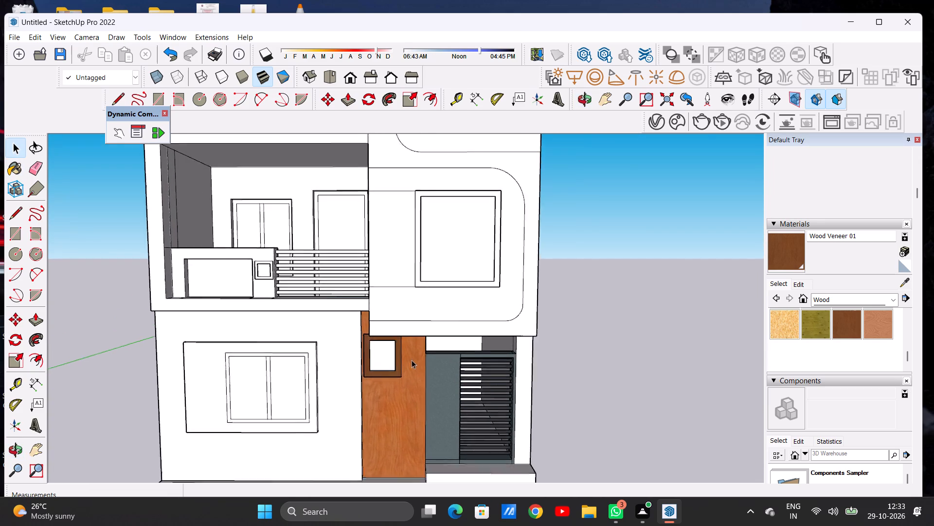
scroll(412, 360, "up", 12)
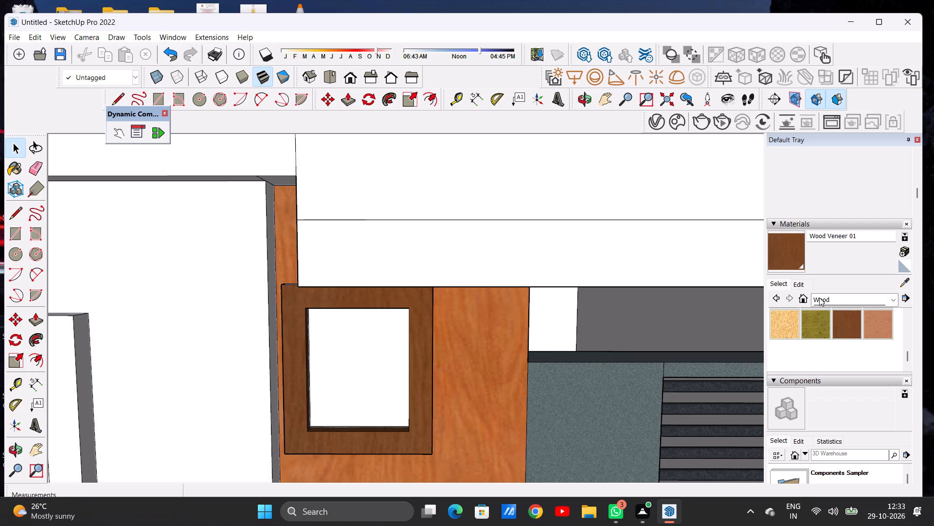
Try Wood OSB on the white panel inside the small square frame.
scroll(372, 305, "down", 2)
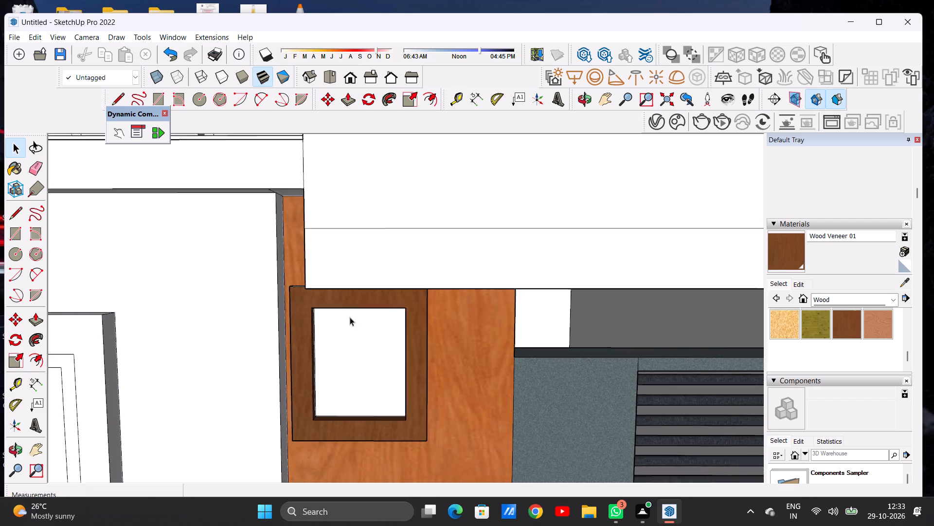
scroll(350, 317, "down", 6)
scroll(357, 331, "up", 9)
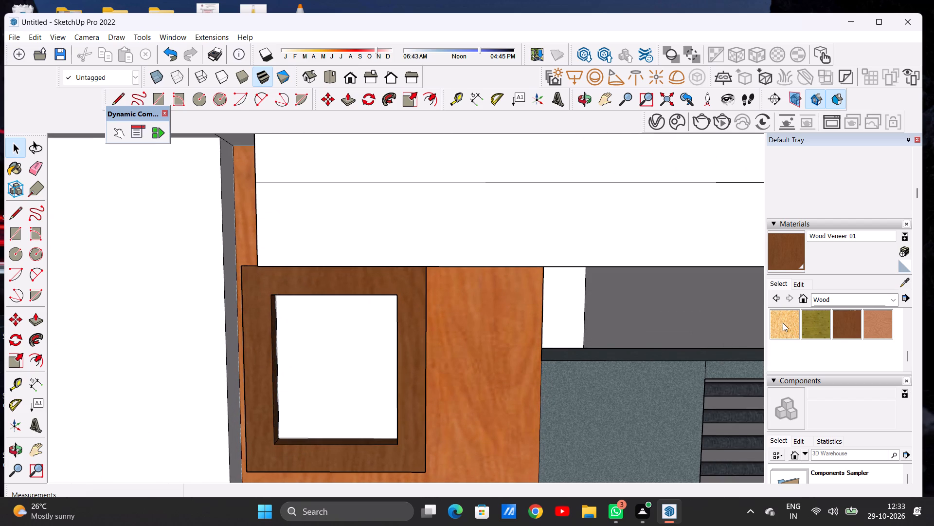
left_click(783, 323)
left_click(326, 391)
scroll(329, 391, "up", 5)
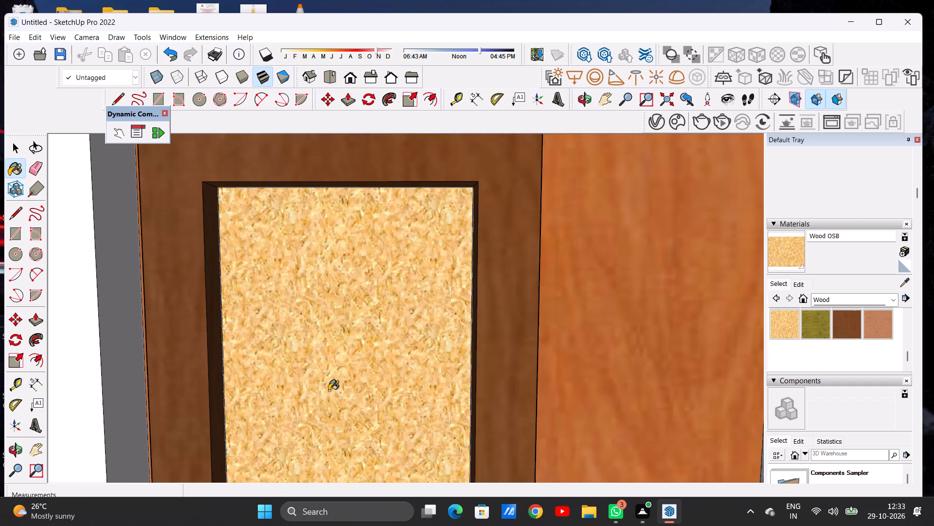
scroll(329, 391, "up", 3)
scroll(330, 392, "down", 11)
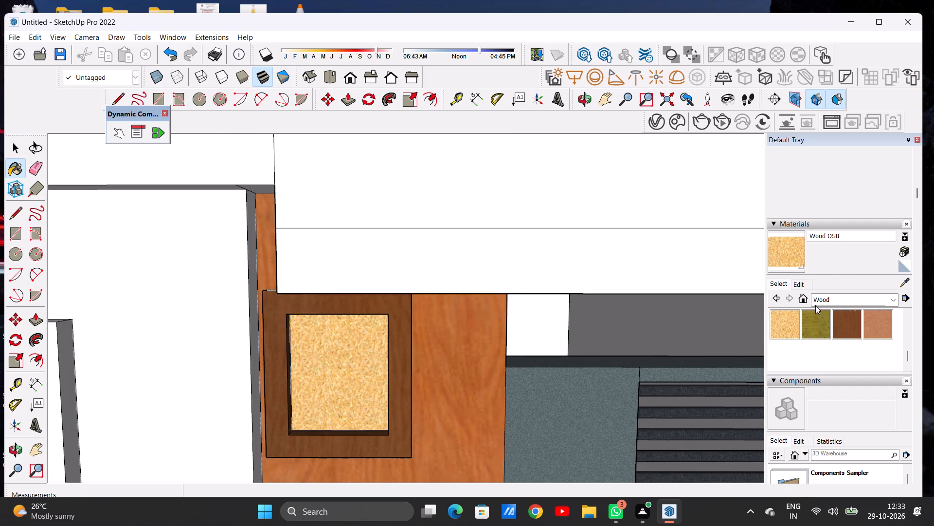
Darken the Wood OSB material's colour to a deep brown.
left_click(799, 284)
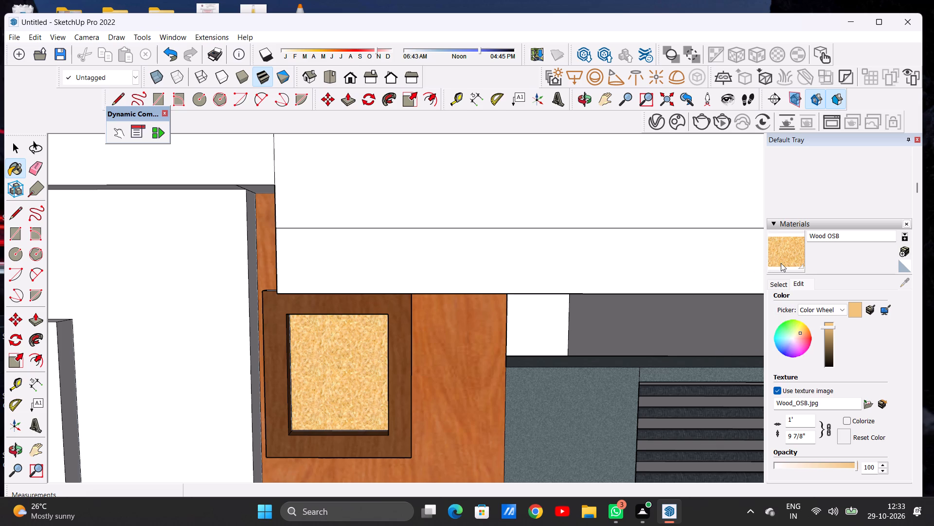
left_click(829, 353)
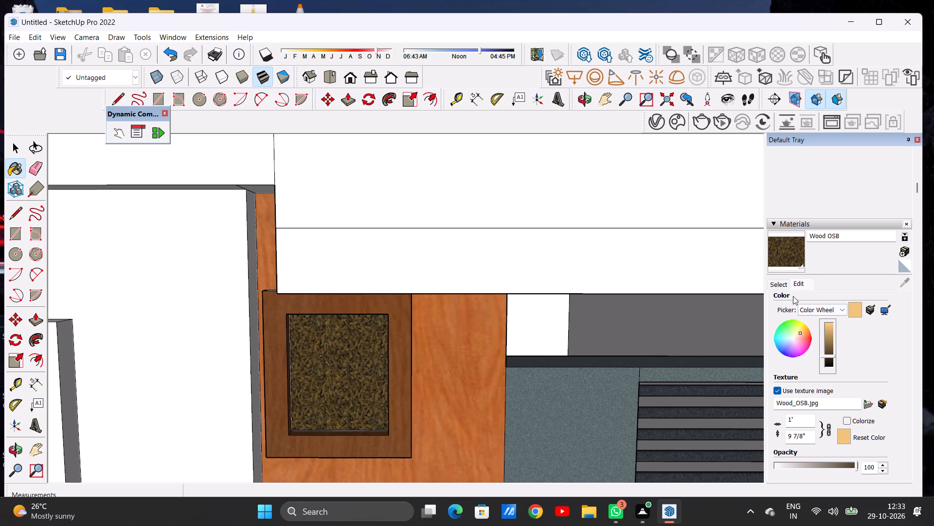
Paint the panel inside the small square frame with Concrete Aggregate Smoke from the Asphalt and Concrete materials.
left_click(774, 283)
left_click(829, 299)
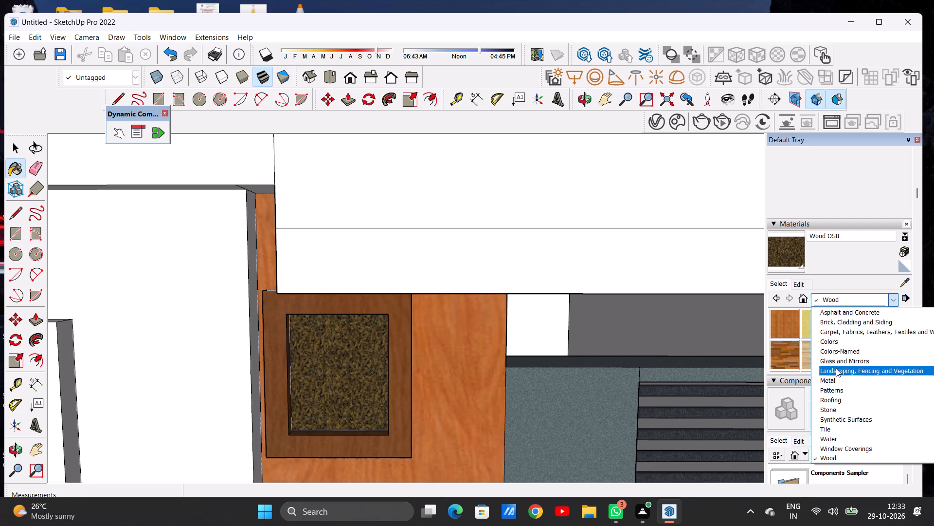
left_click(844, 306)
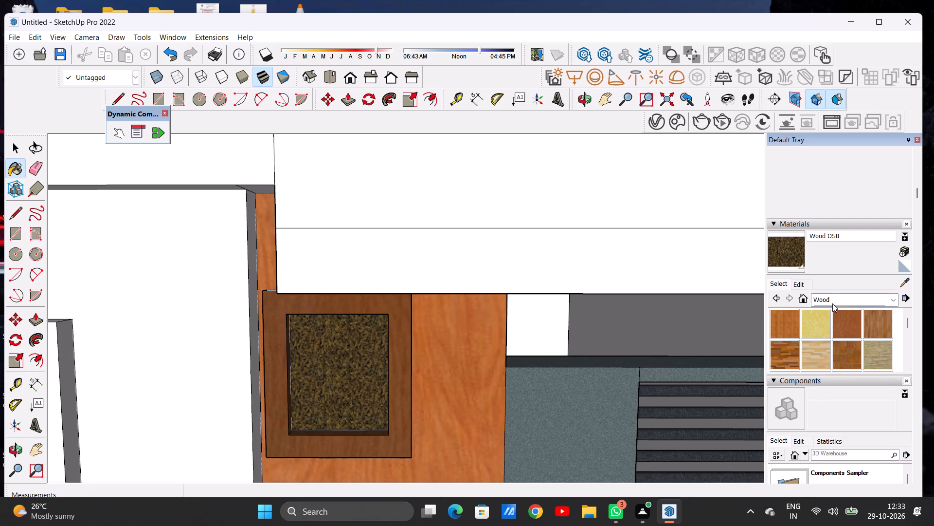
left_click(833, 301)
left_click(833, 314)
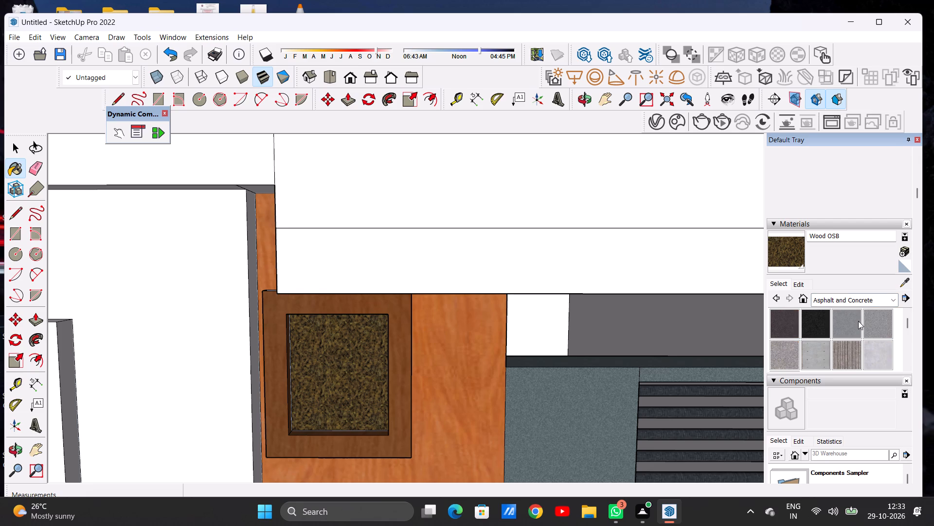
left_click(781, 350)
left_click(342, 379)
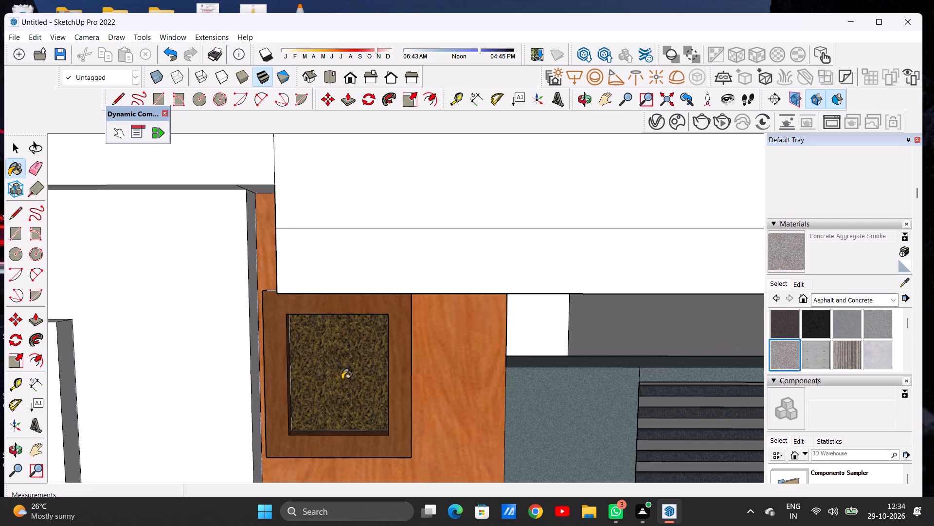
scroll(335, 388, "up", 8)
scroll(417, 360, "down", 2)
scroll(426, 359, "up", 1)
scroll(426, 358, "down", 12)
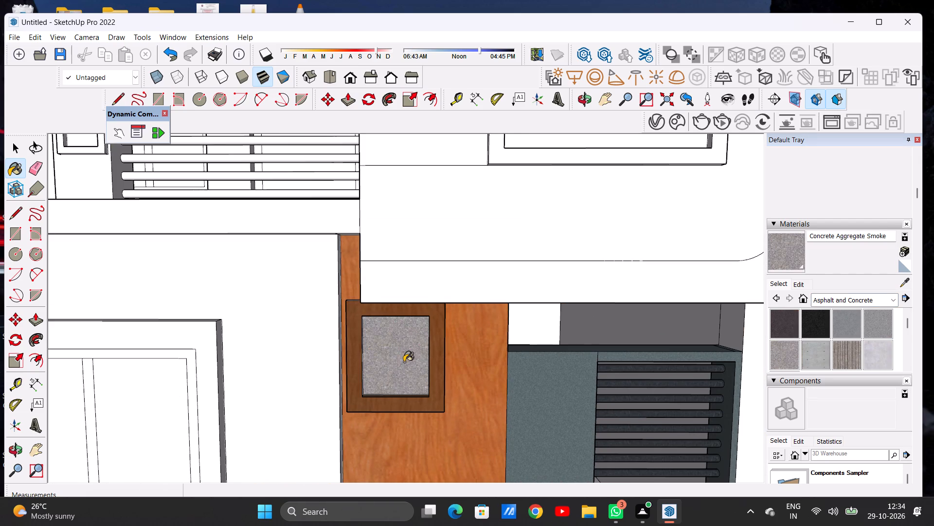
scroll(423, 346, "down", 3)
middle_click_drag(395, 348, 445, 345)
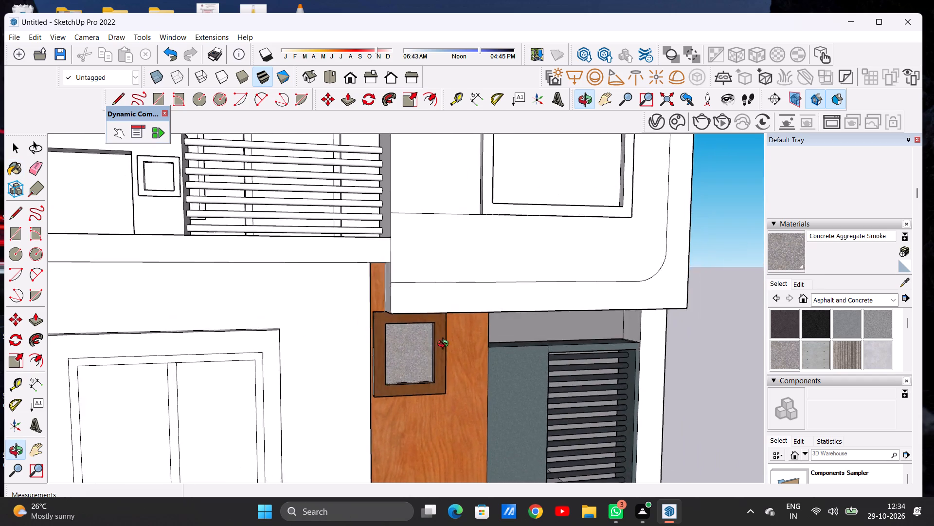
middle_click_drag(445, 345, 399, 335)
scroll(407, 347, "down", 11)
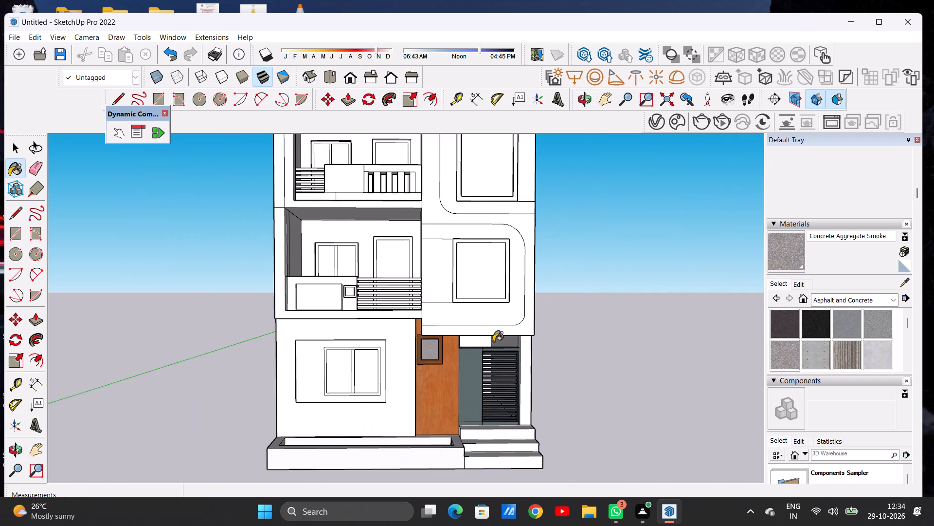
Paint the ground-floor window's outer frame and centre mullion with Wood Cherry Original from the Wood materials.
scroll(493, 347, "down", 7)
middle_click_drag(470, 382, 458, 376)
scroll(479, 352, "up", 6)
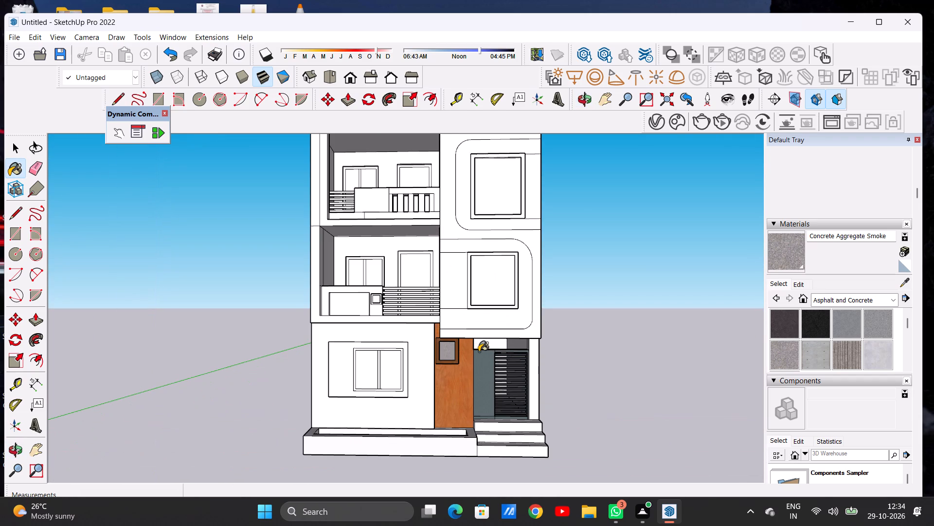
key("space")
left_click(839, 300)
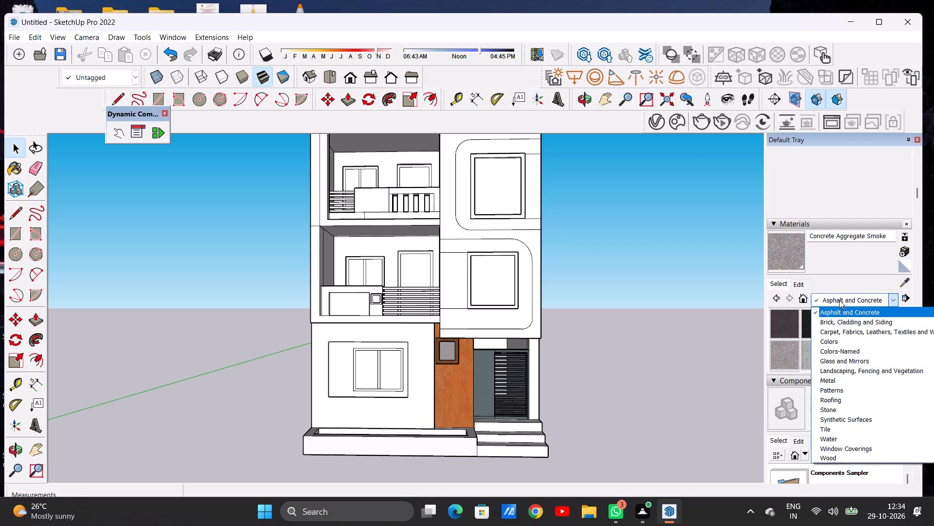
left_click(825, 455)
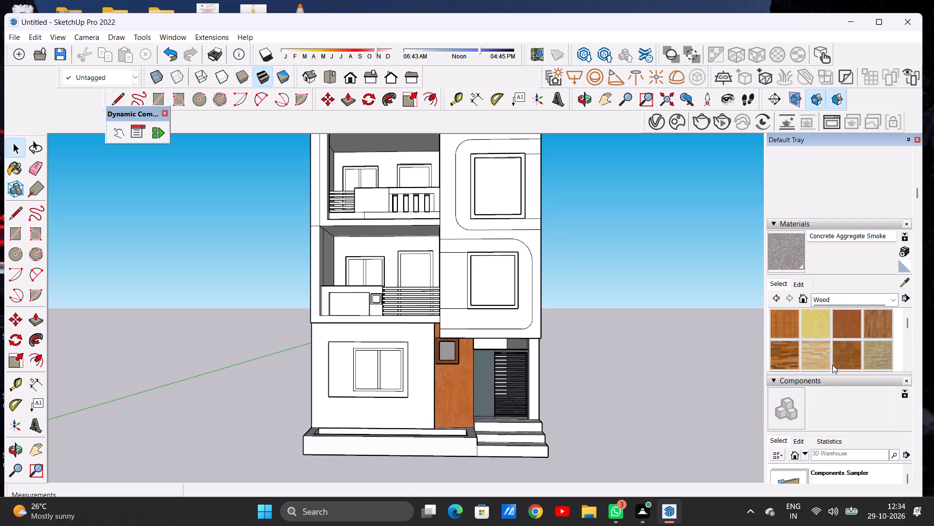
left_click(847, 329)
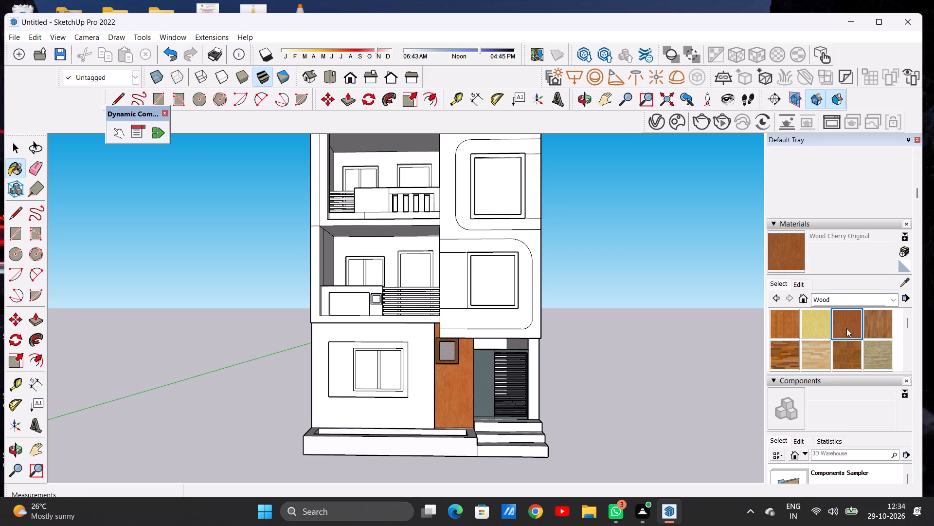
scroll(348, 370, "up", 4)
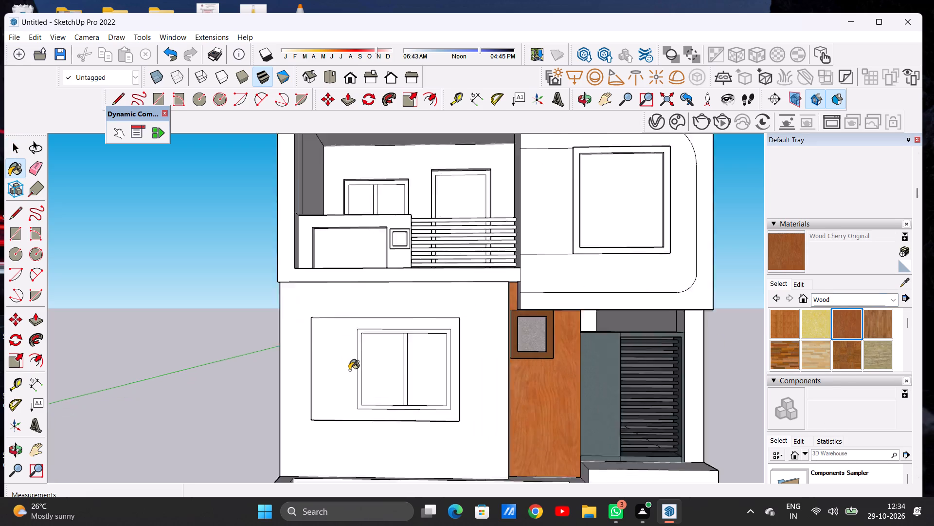
scroll(349, 370, "up", 17)
left_click(352, 375)
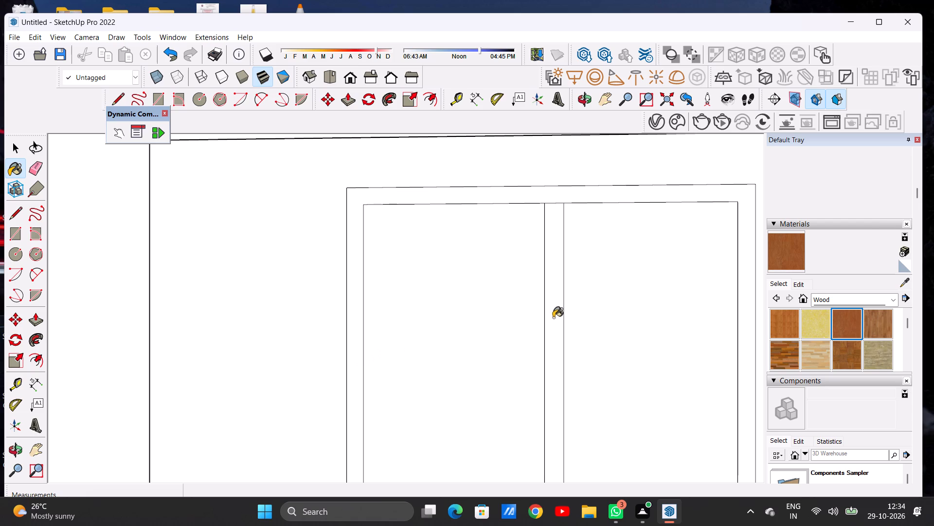
left_click(553, 318)
scroll(539, 301, "down", 16)
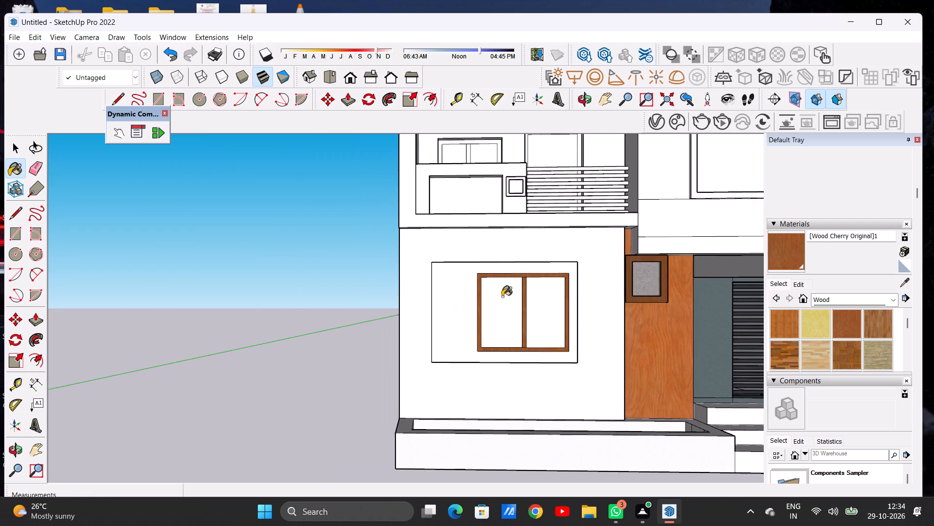
Paint the front face of the raised panel around the ground-floor window with Carrera Marble from the Stone materials.
scroll(499, 298, "down", 10)
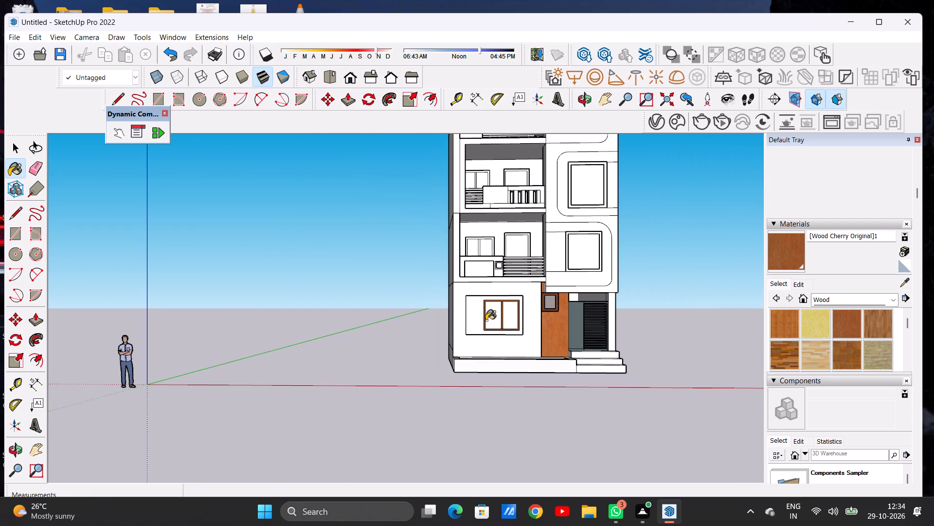
scroll(486, 320, "down", 3)
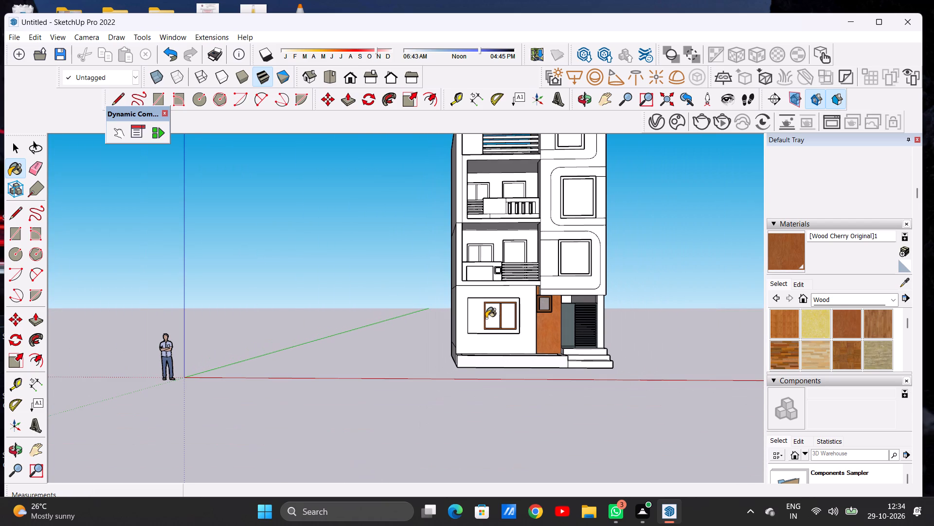
middle_click_drag(506, 315, 398, 338)
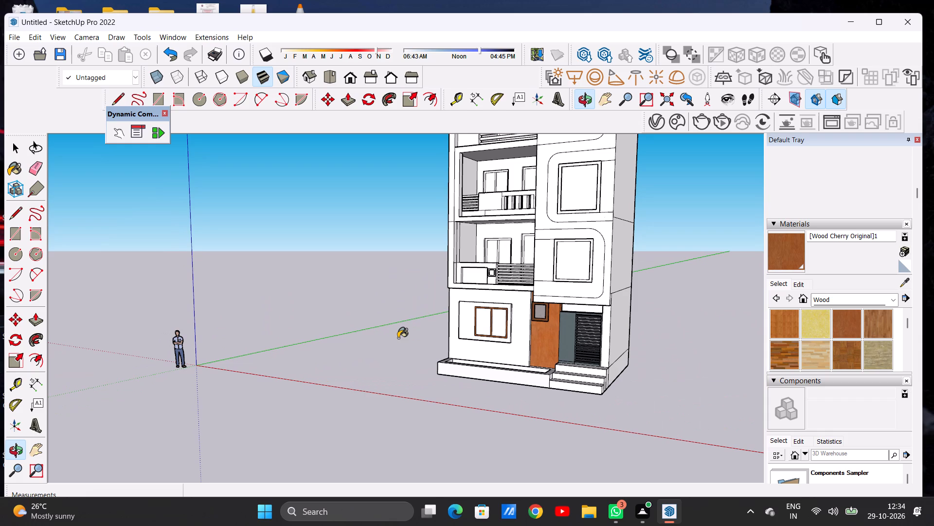
scroll(488, 307, "up", 8)
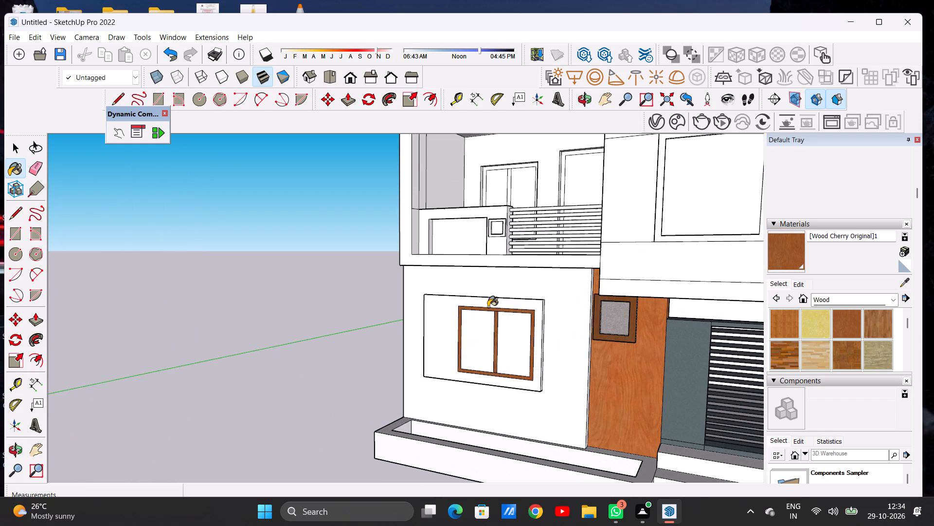
key("space")
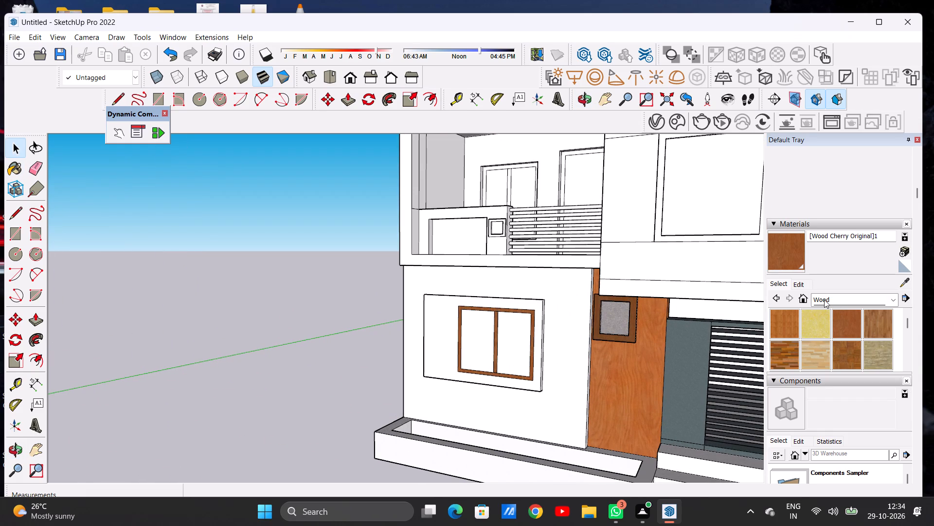
left_click(824, 299)
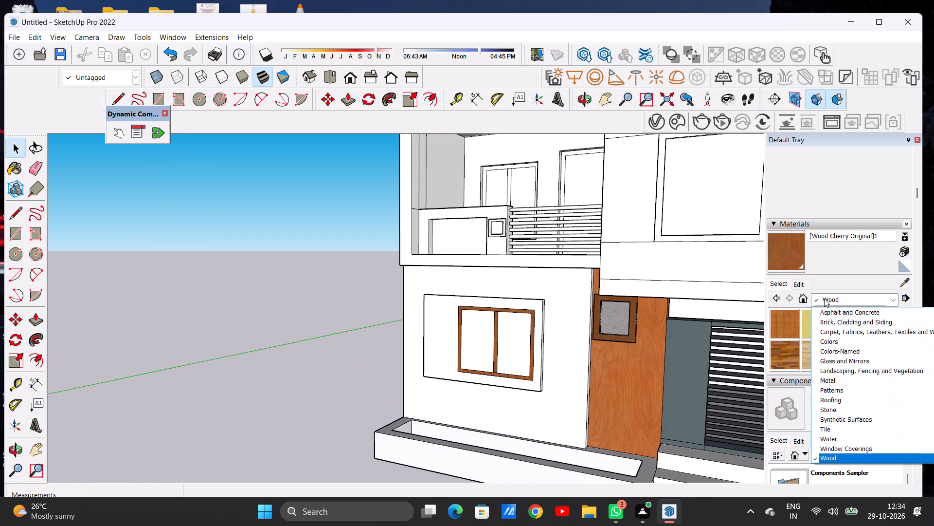
left_click(827, 315)
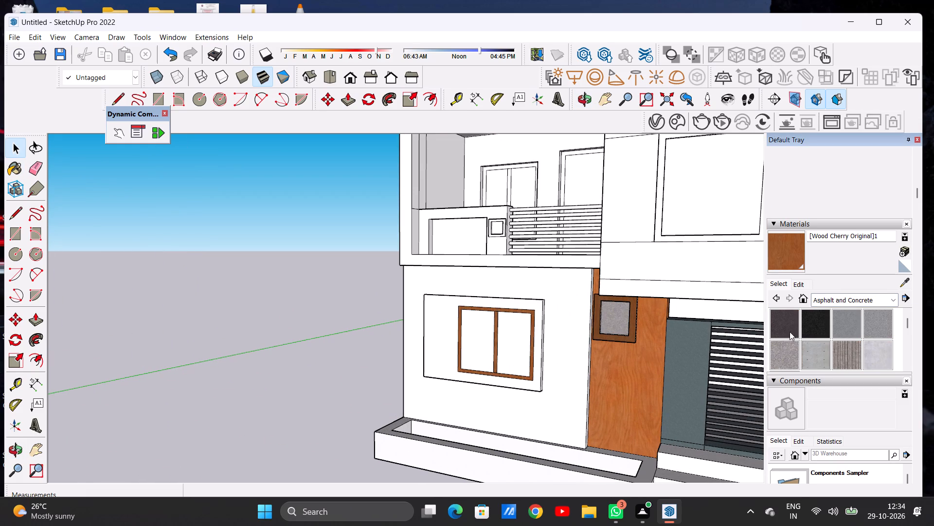
left_click(831, 300)
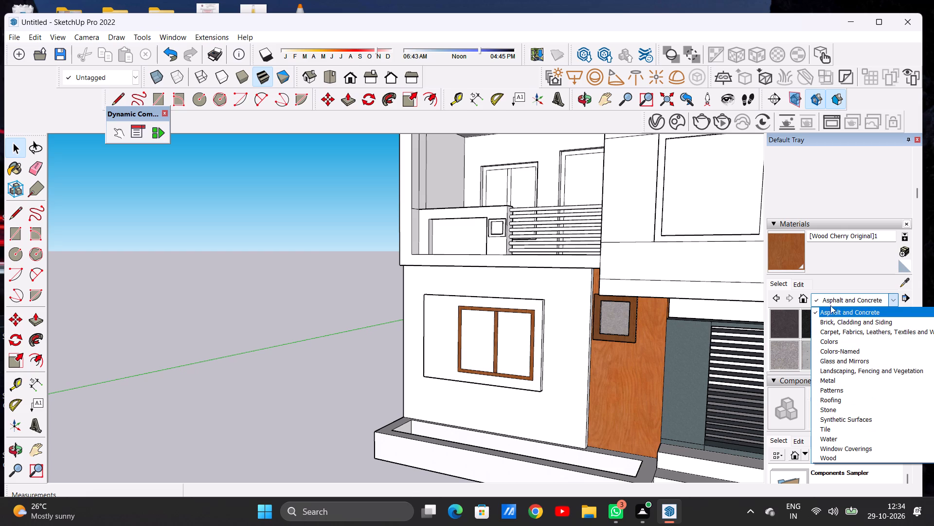
left_click(841, 410)
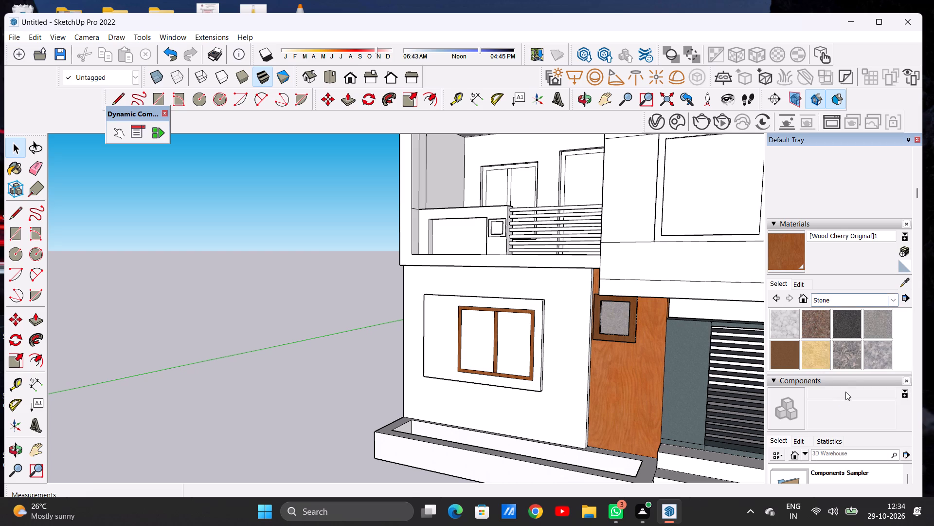
left_click(786, 320)
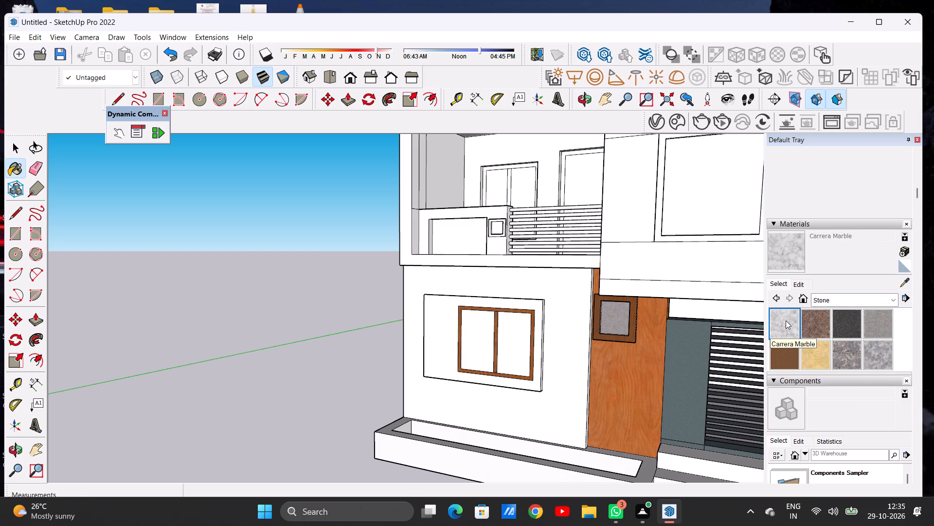
scroll(454, 320, "up", 7)
left_click(445, 316)
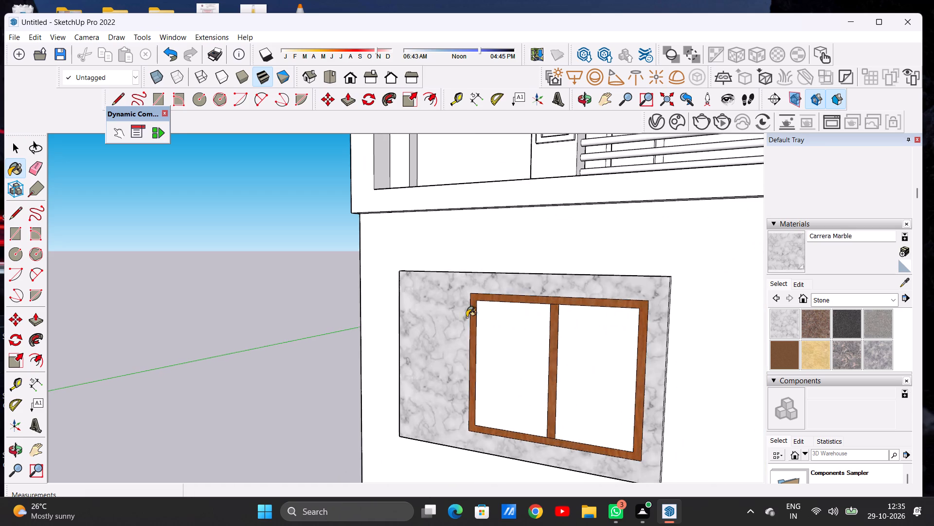
Apply Carrera Marble to the entrance-side edge and top edge of the raised window panel.
scroll(594, 305, "down", 9)
middle_click_drag(630, 307, 467, 329)
scroll(604, 335, "up", 8)
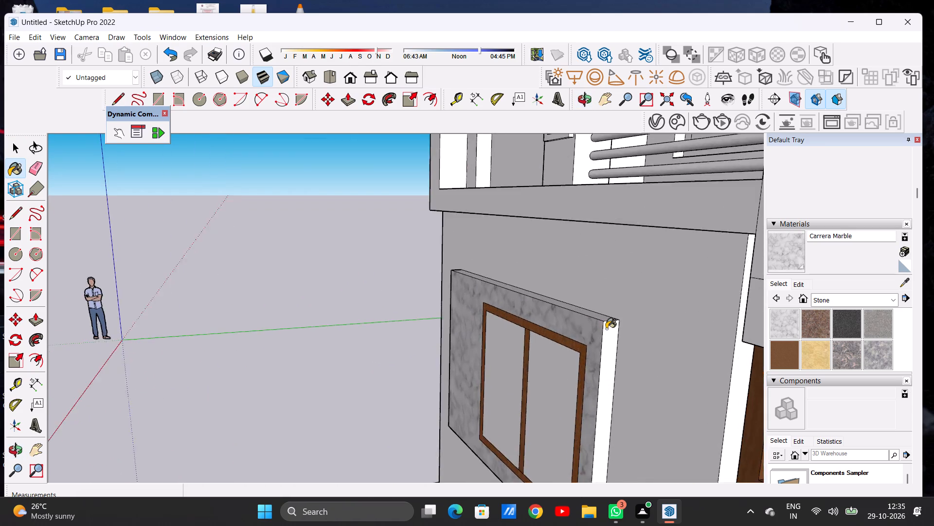
scroll(606, 329, "up", 6)
scroll(608, 326, "down", 1)
left_click(608, 325)
middle_click_drag(594, 313, 596, 355)
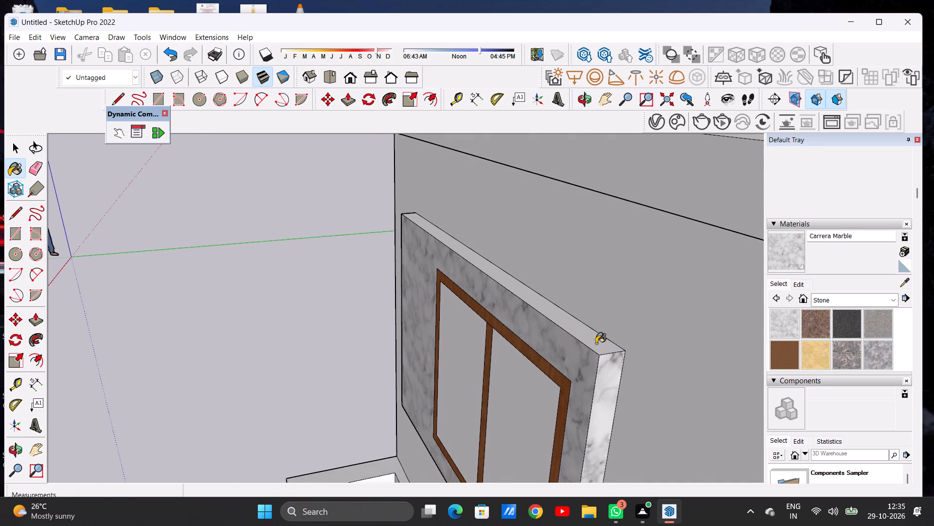
left_click(596, 343)
Apply Carrera Marble to the raised window panel's vertical edge on the side away from the entrance.
scroll(609, 309, "down", 20)
scroll(609, 309, "down", 1)
middle_click_drag(516, 307, 631, 281)
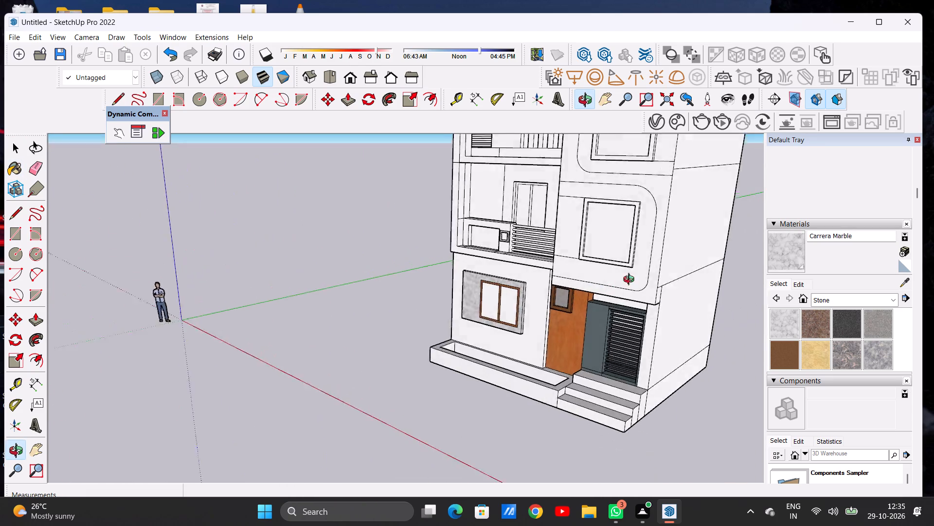
middle_click_drag(631, 281, 661, 272)
scroll(683, 270, "down", 3)
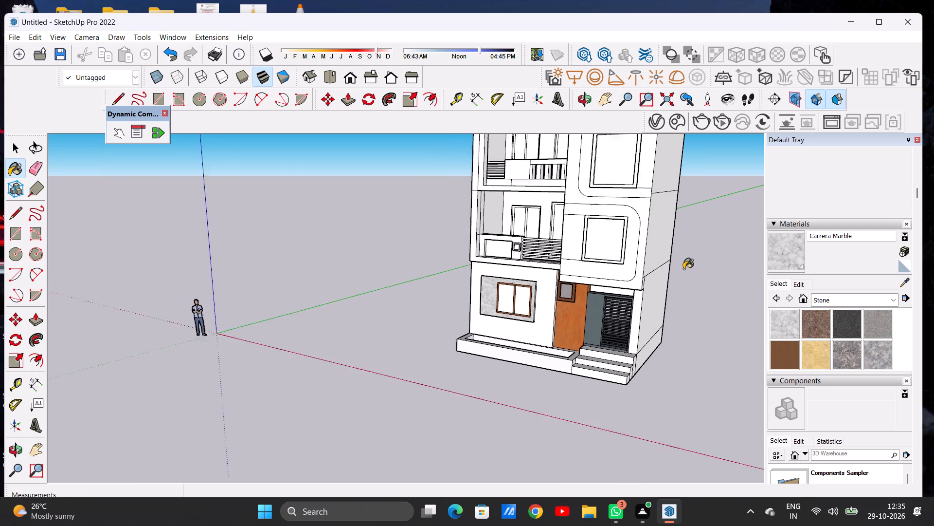
scroll(683, 269, "down", 4)
middle_click_drag(565, 313, 705, 286)
scroll(489, 291, "up", 3)
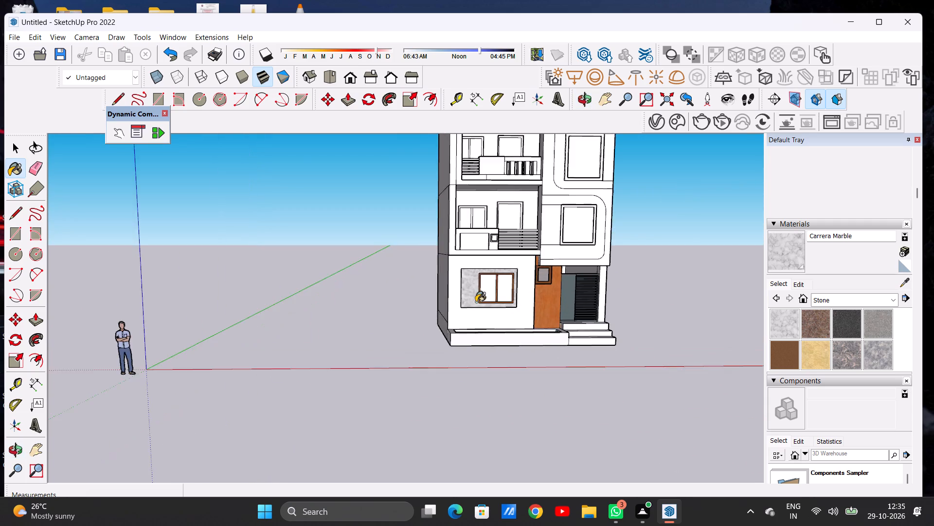
scroll(462, 302, "up", 11)
middle_click_drag(449, 303, 596, 273)
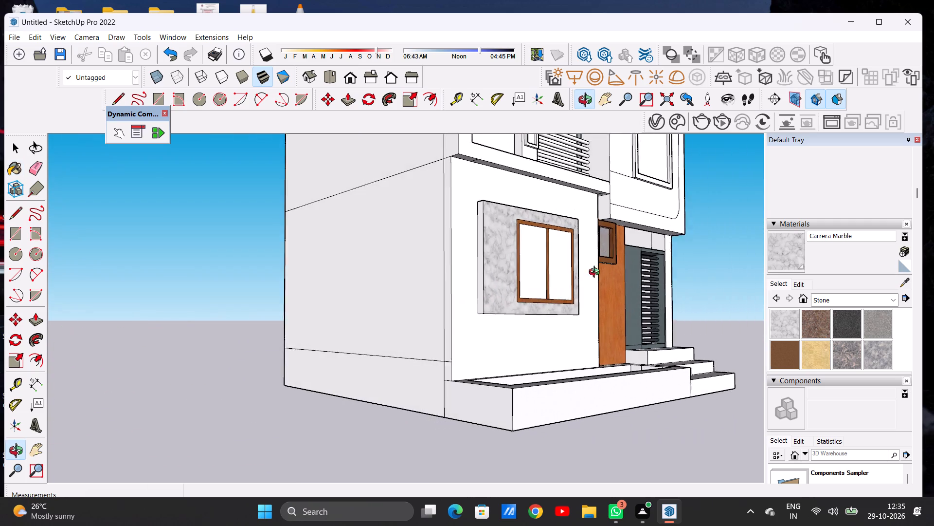
middle_click_drag(596, 273, 602, 273)
scroll(478, 292, "up", 13)
left_click(483, 293)
Apply Carrera Marble to the underside of the raised window panel on the ground floor.
scroll(486, 297, "down", 9)
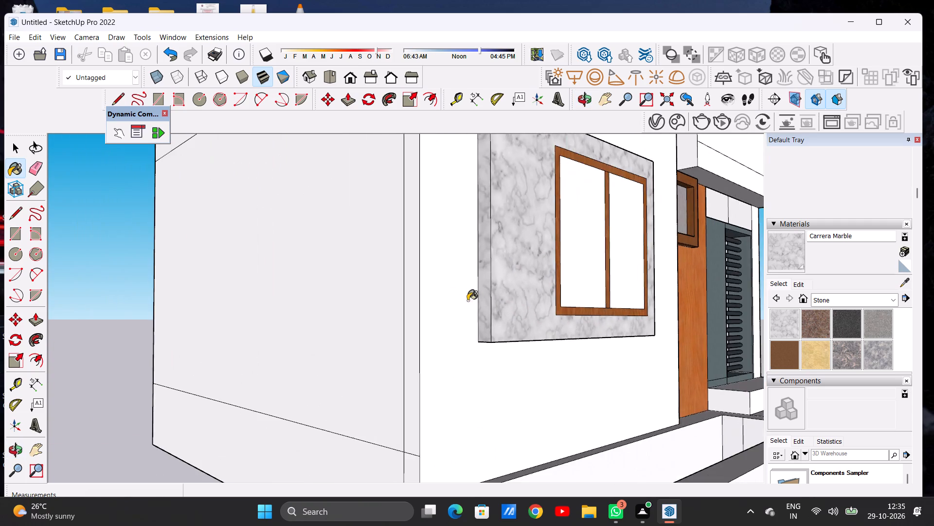
scroll(467, 301, "down", 4)
middle_click_drag(503, 323, 420, 297)
scroll(420, 297, "up", 8)
scroll(402, 289, "down", 1)
scroll(401, 287, "up", 4)
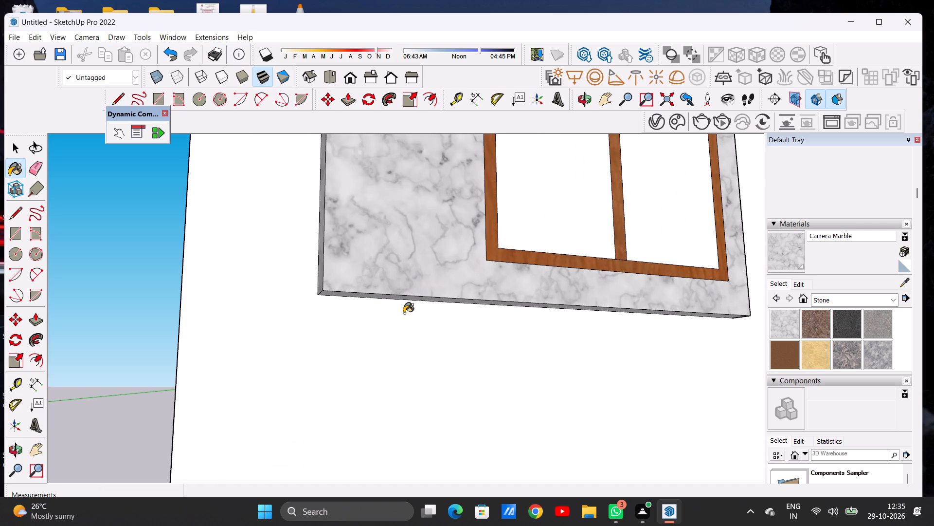
middle_click_drag(402, 312, 386, 259)
scroll(391, 284, "up", 7)
left_click(395, 286)
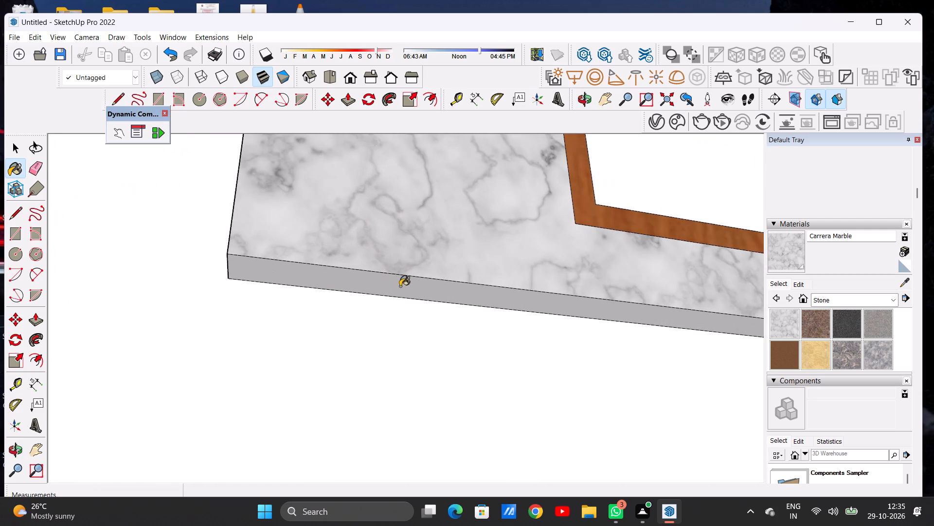
scroll(405, 292, "down", 19)
middle_click_drag(510, 299, 297, 368)
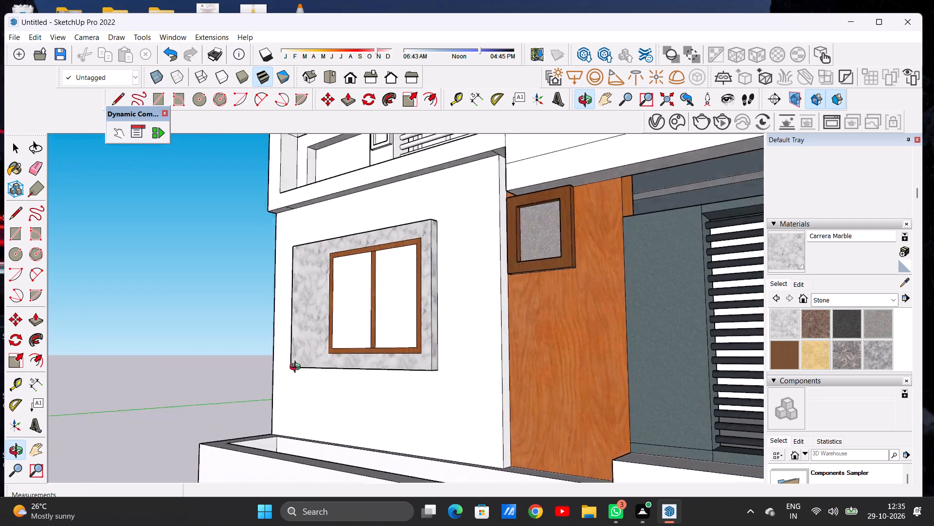
middle_click_drag(297, 368, 431, 404)
scroll(405, 381, "down", 17)
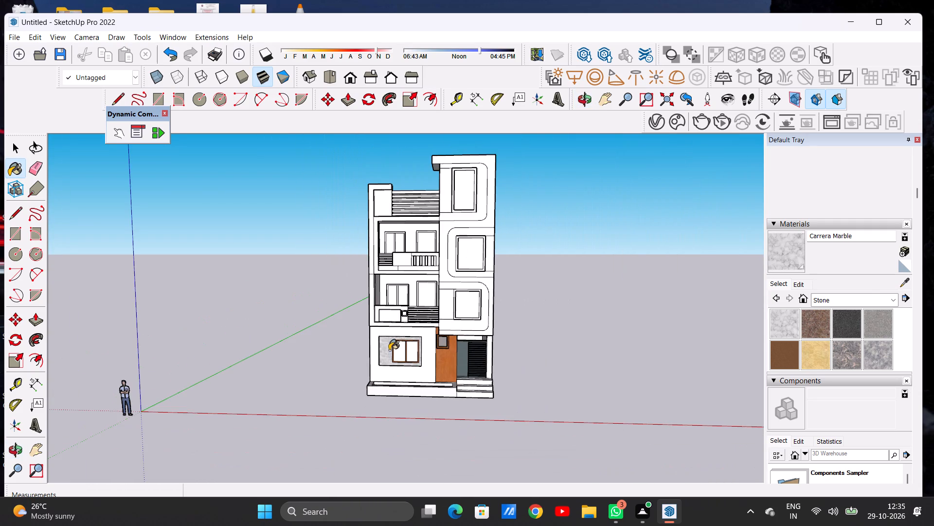
scroll(438, 351, "down", 5)
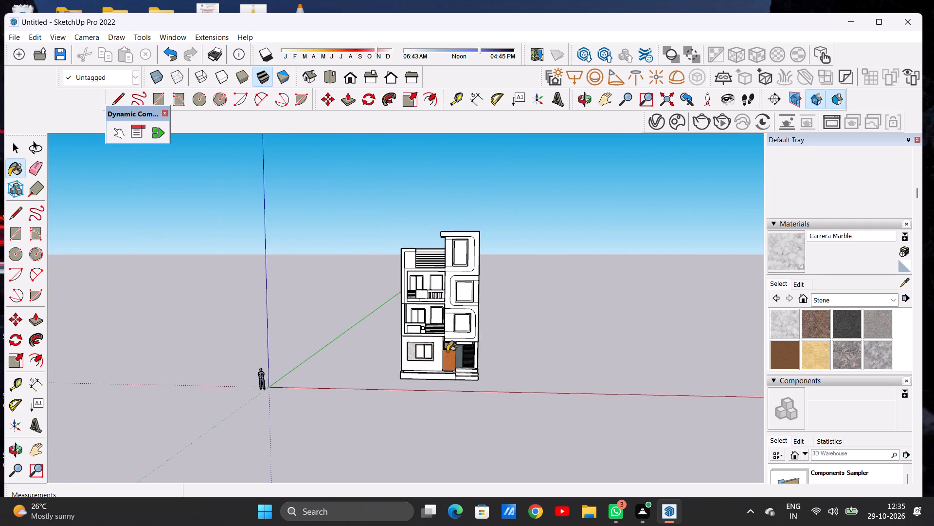
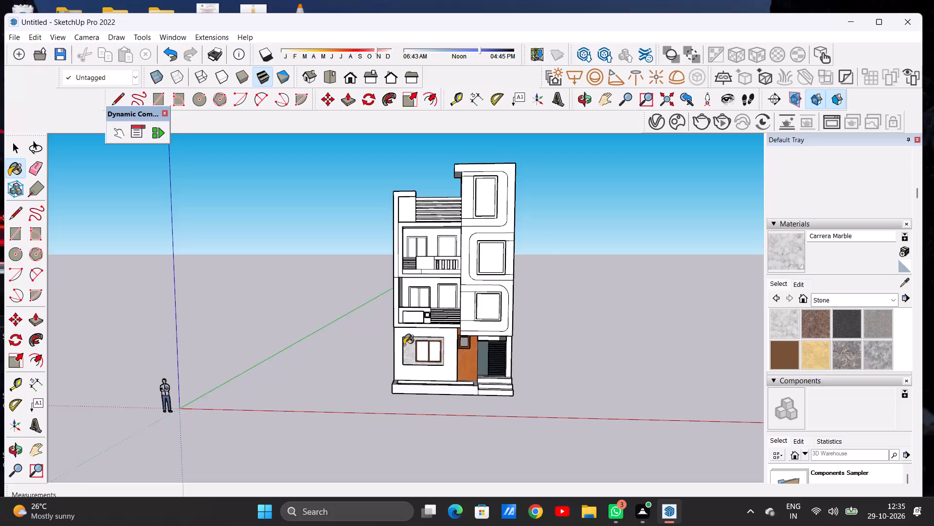
Paint the ground-floor front wall around the marble window surround with Color M03 from the Colors collection.
scroll(406, 345, "down", 2)
scroll(422, 341, "up", 16)
key("space")
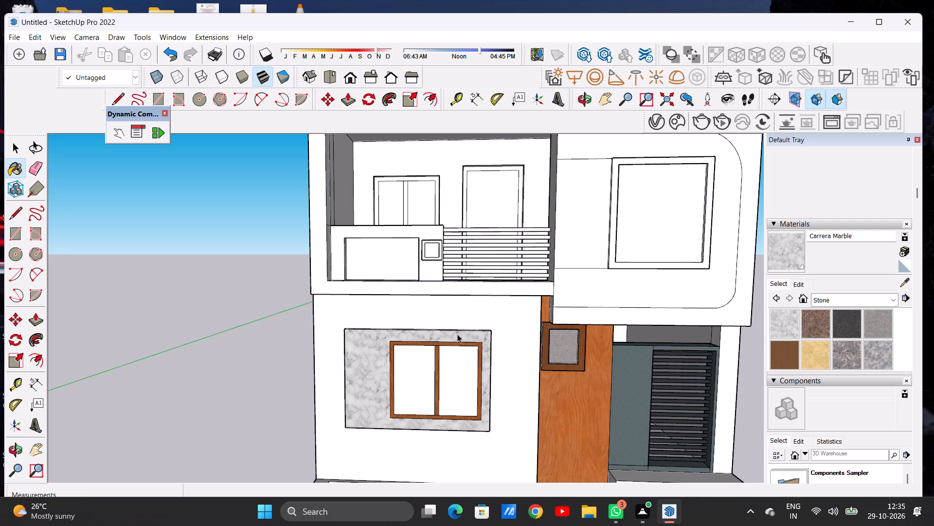
scroll(468, 297, "down", 6)
scroll(491, 319, "up", 7)
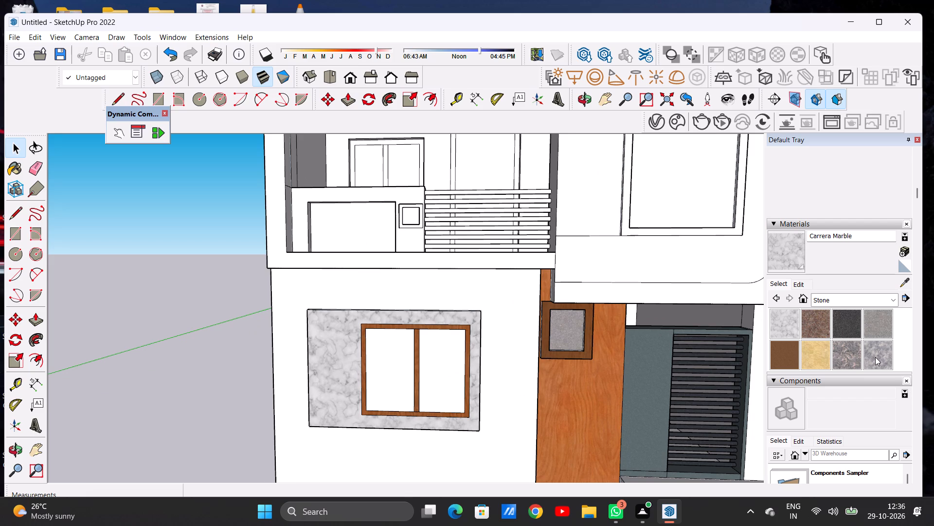
left_click(825, 300)
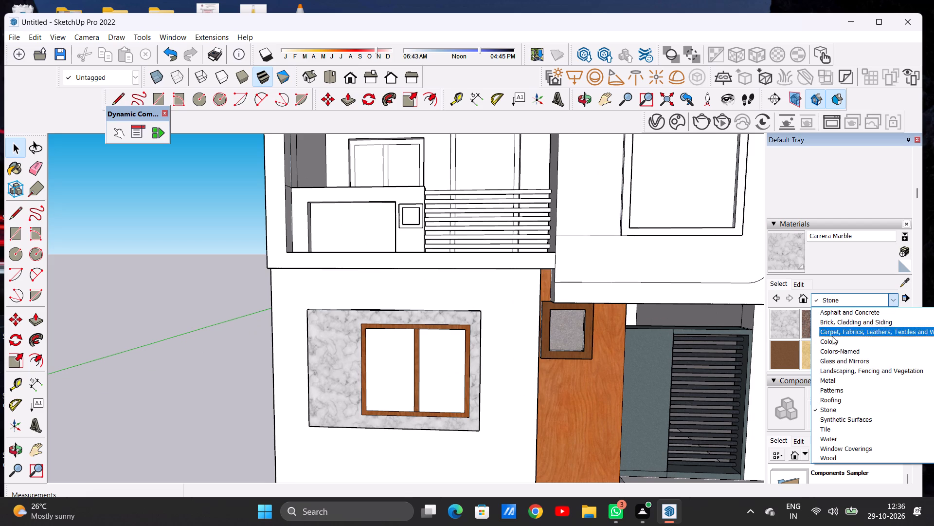
left_click(829, 341)
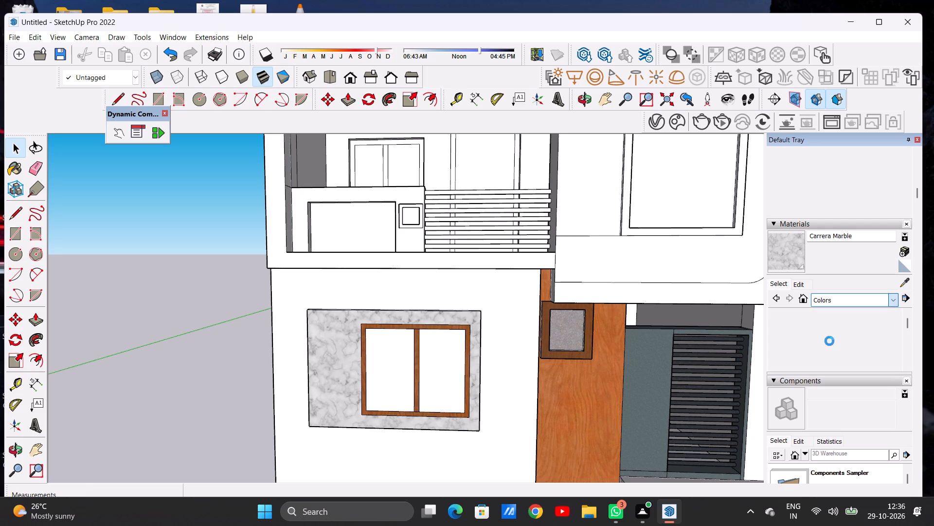
scroll(829, 339, "down", 11)
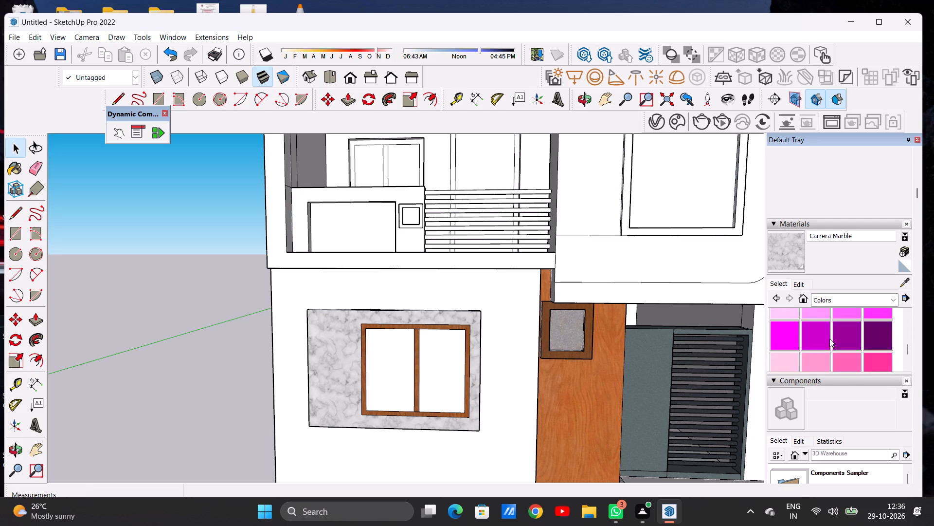
scroll(829, 338, "down", 3)
scroll(829, 338, "up", 1)
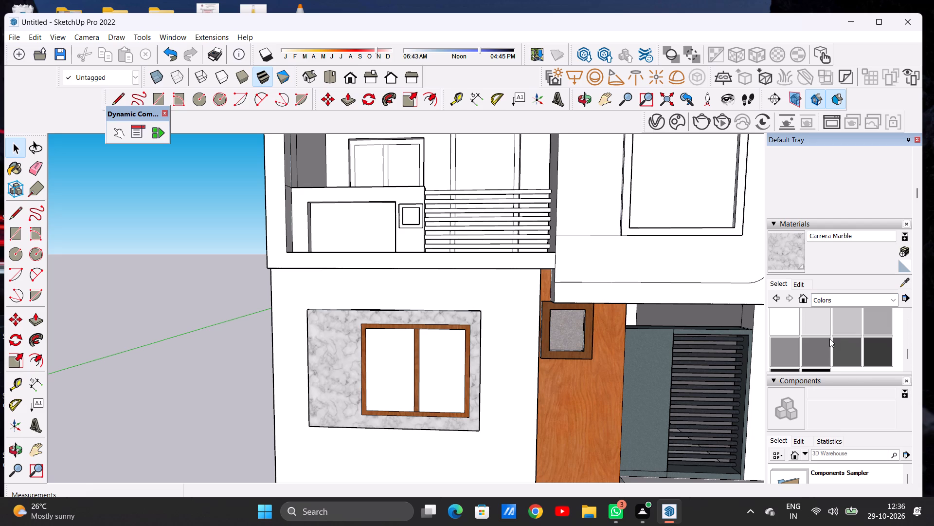
left_click(876, 322)
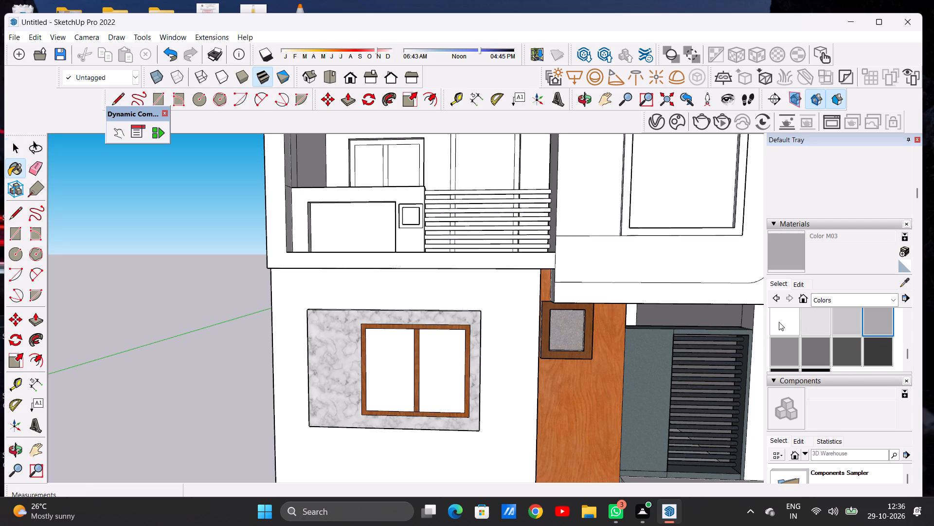
left_click(500, 316)
Paint the narrow return face of the ground-floor wall beside the wooden panel with Color M03.
scroll(511, 311, "down", 5)
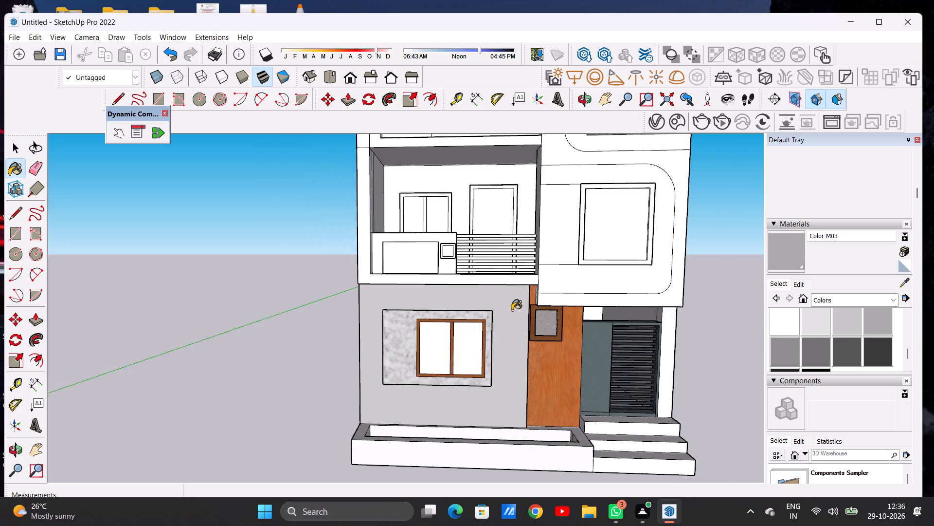
scroll(512, 310, "down", 2)
middle_click_drag(492, 335, 256, 322)
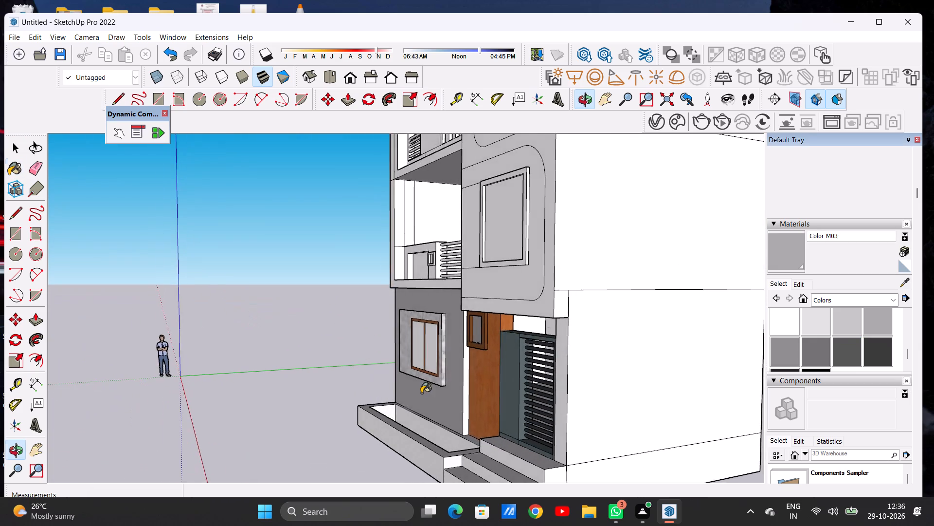
scroll(421, 390, "up", 3)
scroll(424, 387, "down", 1)
scroll(426, 385, "up", 9)
left_click(503, 374)
scroll(507, 370, "down", 15)
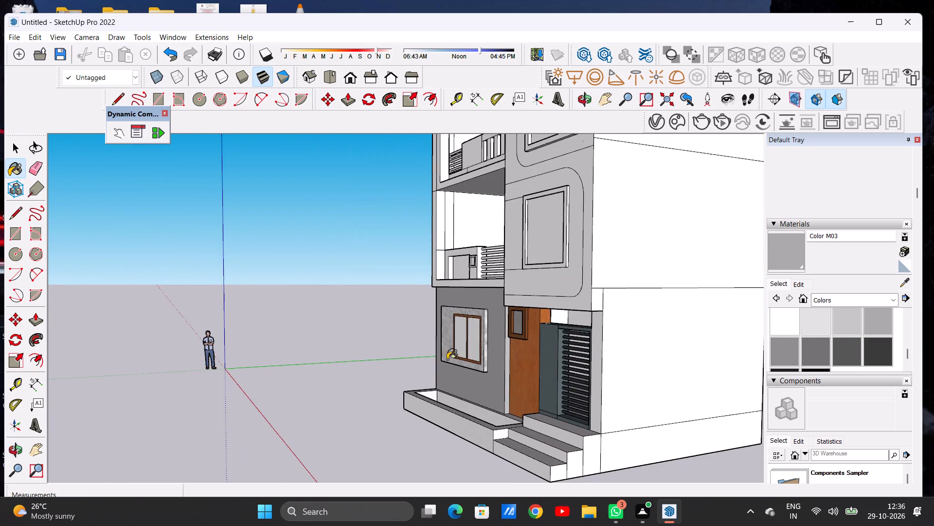
Paint the two narrow side strips at the ground-floor wall's outer corner, including the short base piece, with Color M03.
middle_click_drag(430, 360, 643, 349)
middle_click_drag(363, 362, 414, 359)
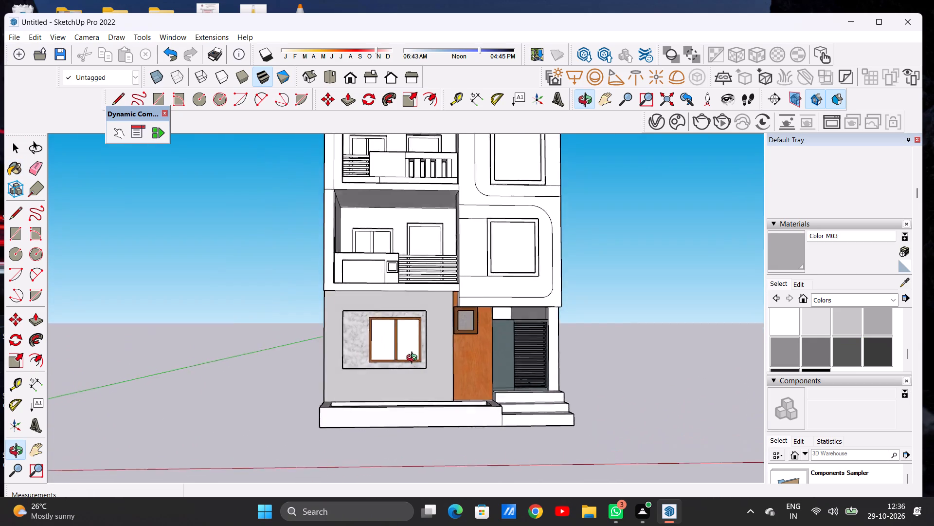
middle_click_drag(414, 359, 529, 375)
scroll(355, 376, "up", 2)
scroll(355, 376, "down", 1)
scroll(355, 376, "up", 10)
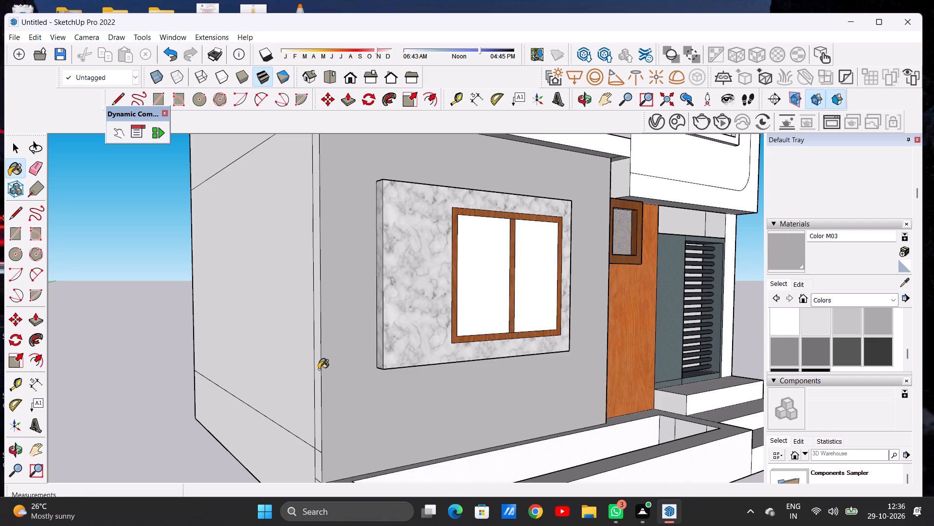
left_click(317, 369)
scroll(376, 369, "down", 5)
scroll(354, 411, "up", 12)
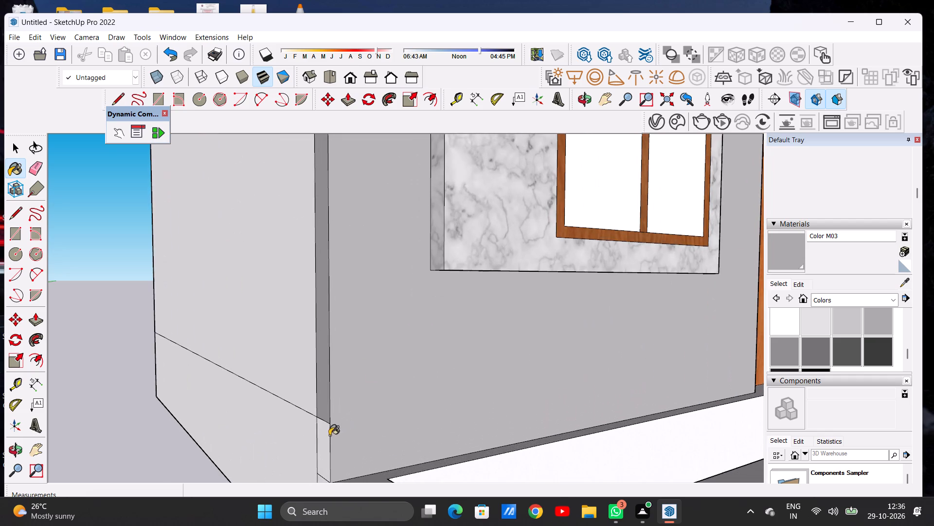
left_click(319, 437)
scroll(363, 411, "down", 18)
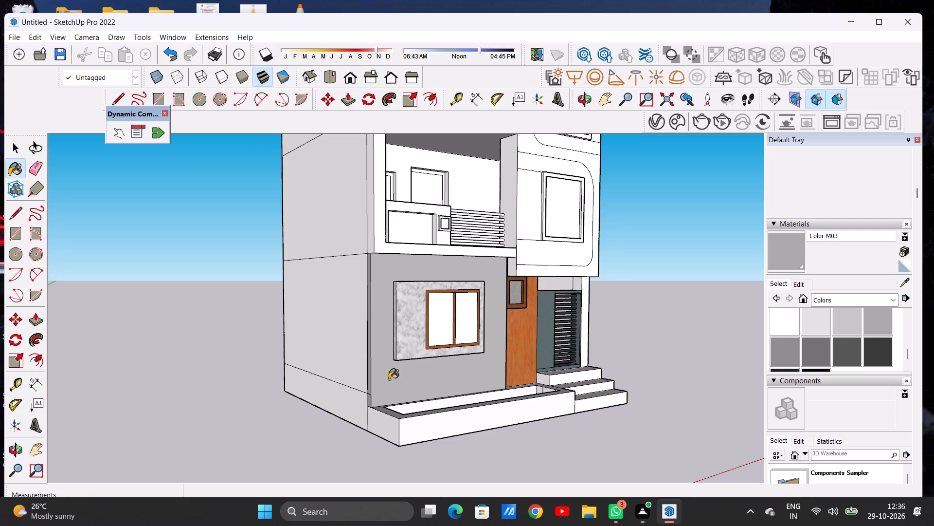
Examine the painted ground floor and the unpainted upper floors of the facade from the front and the side.
scroll(380, 344, "down", 10)
middle_click_drag(353, 360, 223, 379)
scroll(424, 272, "up", 7)
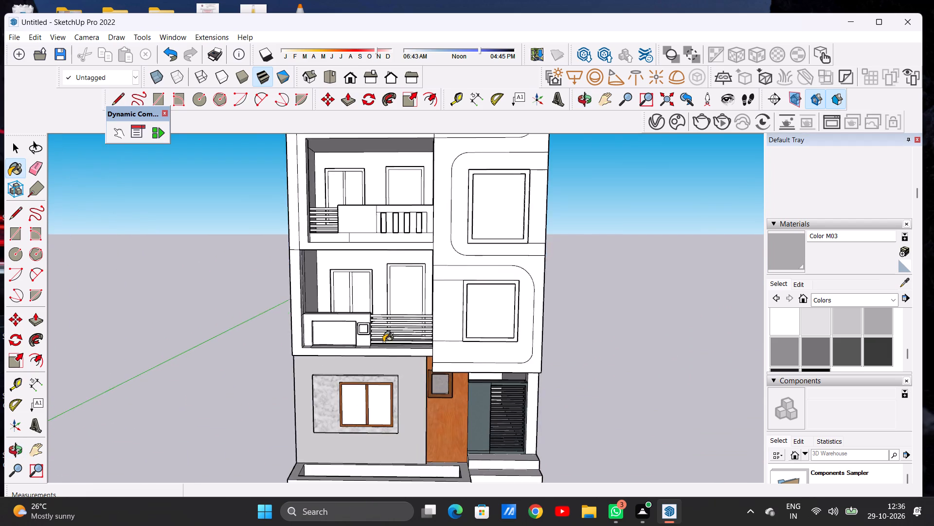
scroll(377, 373, "up", 4)
scroll(377, 374, "down", 1)
scroll(377, 374, "up", 3)
middle_click_drag(462, 375, 287, 350)
scroll(434, 349, "down", 10)
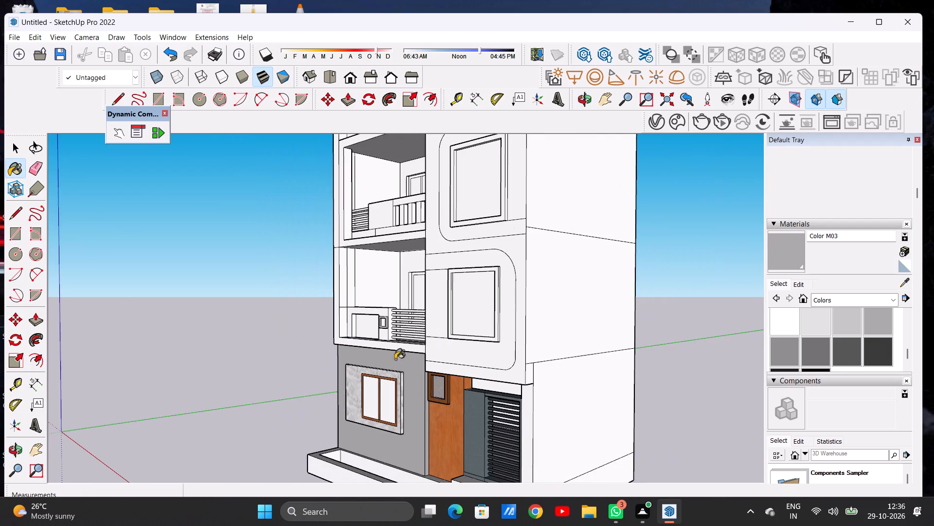
middle_click_drag(370, 395, 545, 391)
scroll(358, 428, "down", 2)
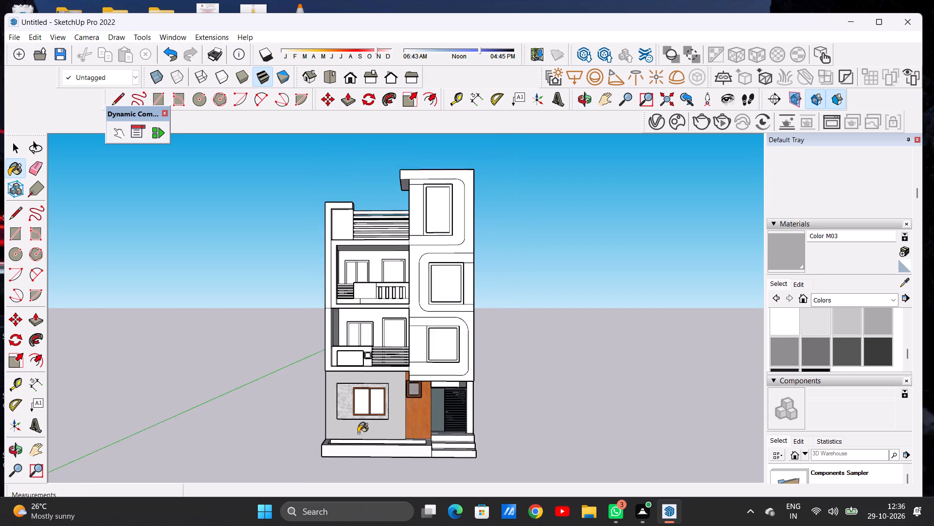
scroll(358, 433, "down", 3)
scroll(375, 405, "up", 9)
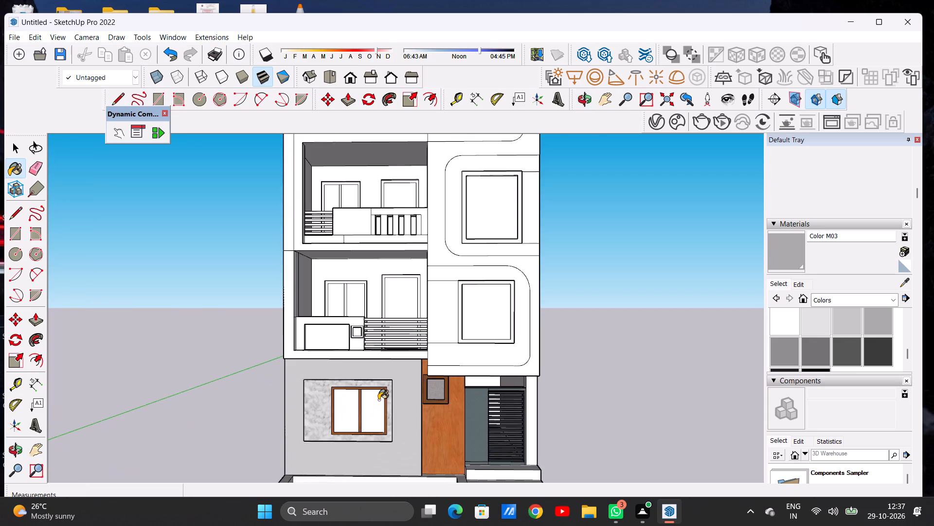
scroll(378, 400, "up", 3)
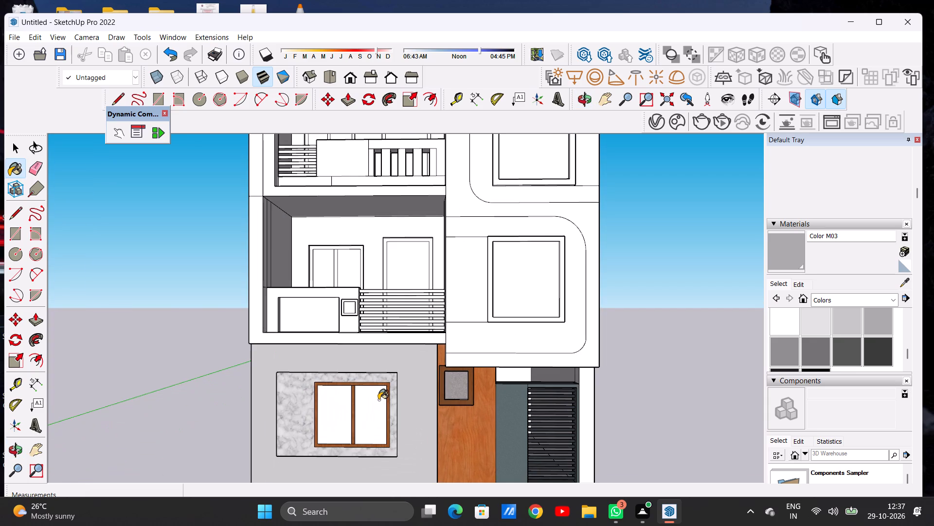
key("space")
scroll(388, 388, "down", 12)
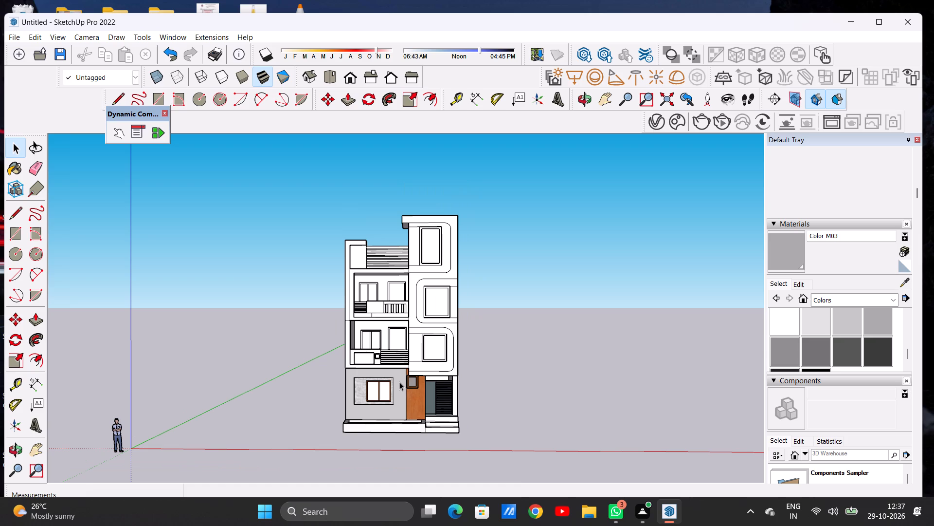
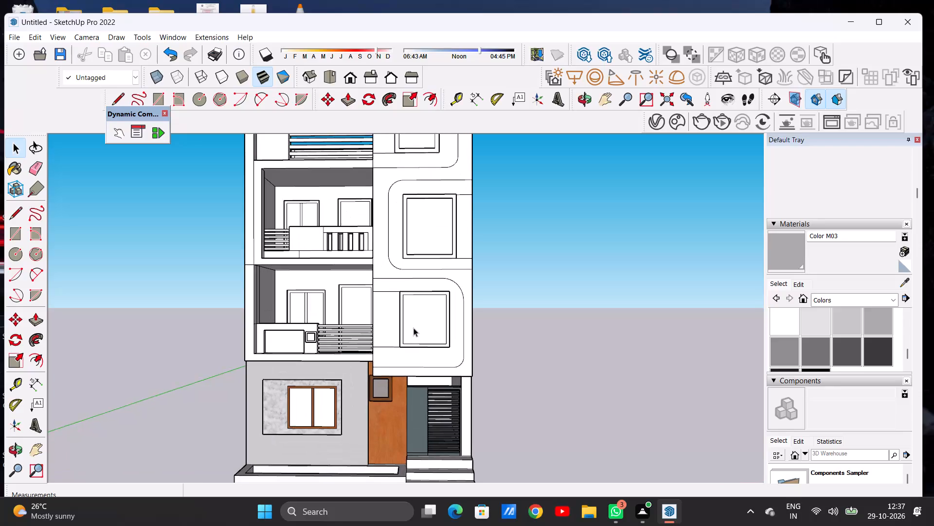
Examine the unpainted first-floor balcony and the surrounding front facade.
scroll(503, 326, "down", 1)
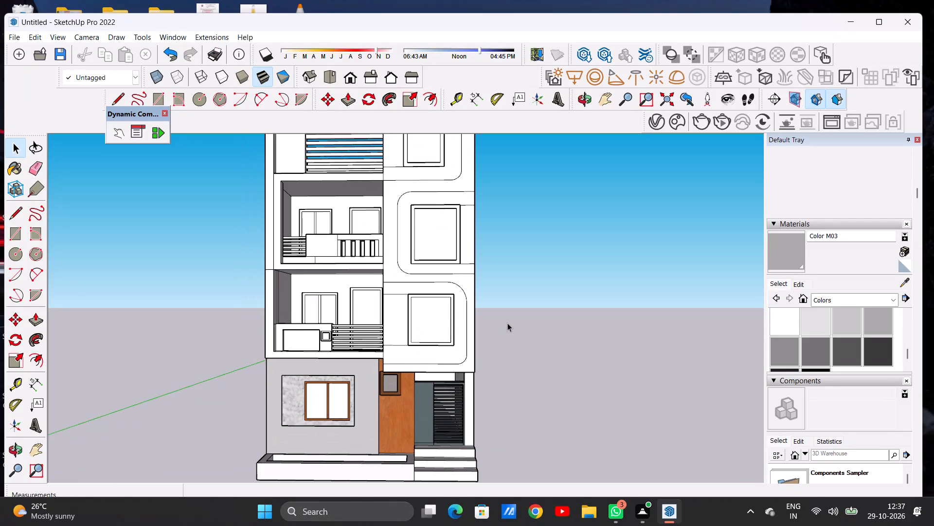
scroll(507, 323, "down", 2)
scroll(345, 342, "up", 5)
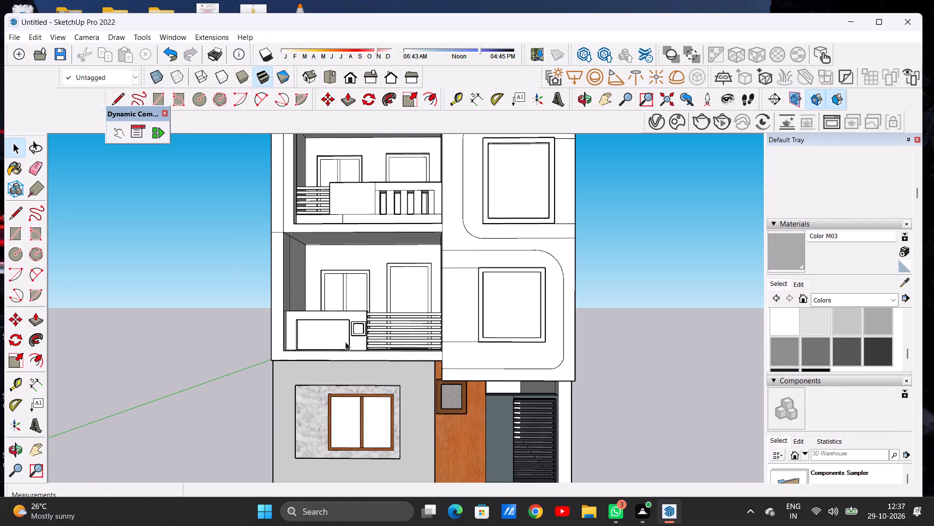
scroll(333, 343, "up", 6)
scroll(331, 343, "down", 1)
scroll(331, 343, "up", 1)
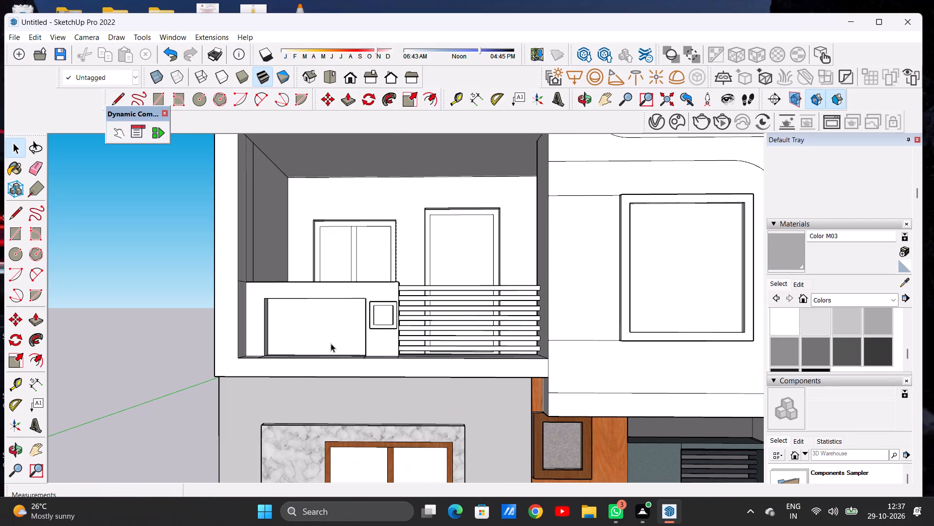
scroll(331, 342, "up", 1)
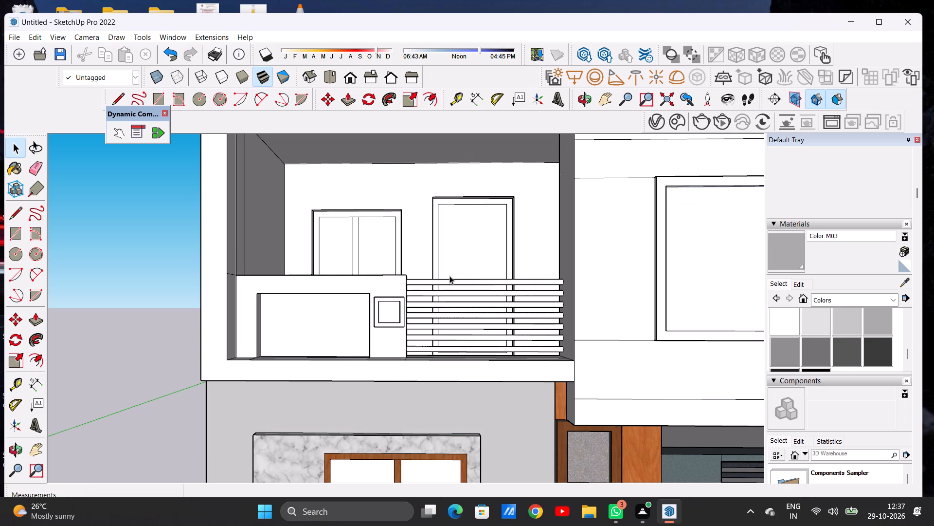
scroll(480, 271, "down", 12)
scroll(482, 275, "up", 1)
scroll(442, 284, "up", 2)
scroll(441, 285, "down", 1)
scroll(441, 285, "up", 3)
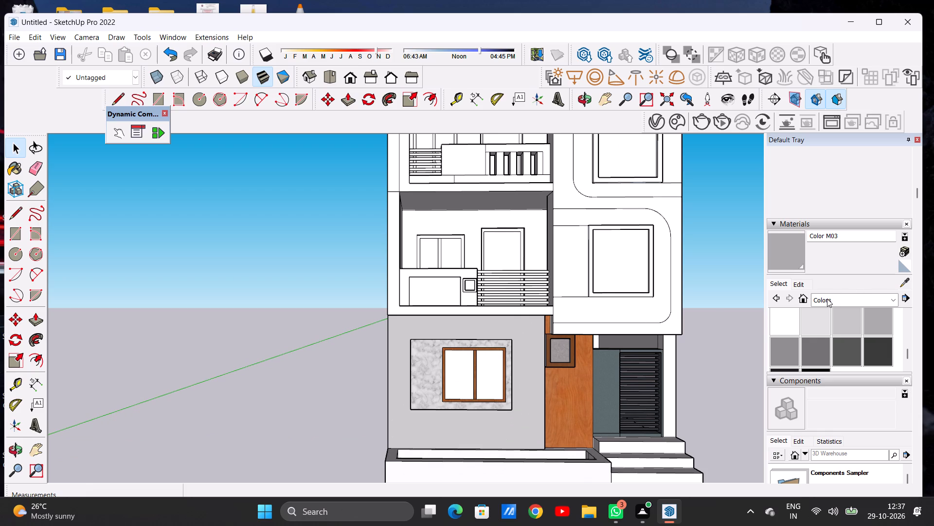
Browse the Colors collection for a colour for the upper-floor facade elements.
scroll(828, 326, "up", 5)
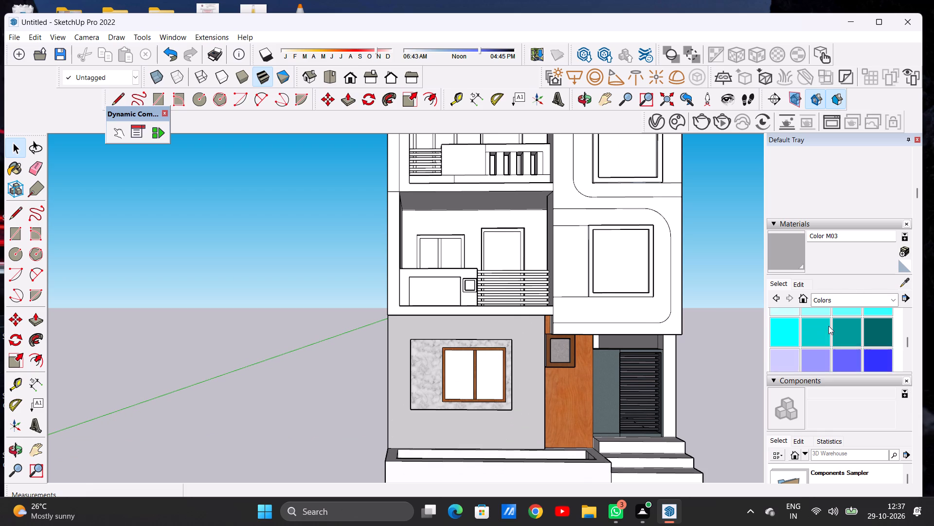
scroll(828, 326, "up", 4)
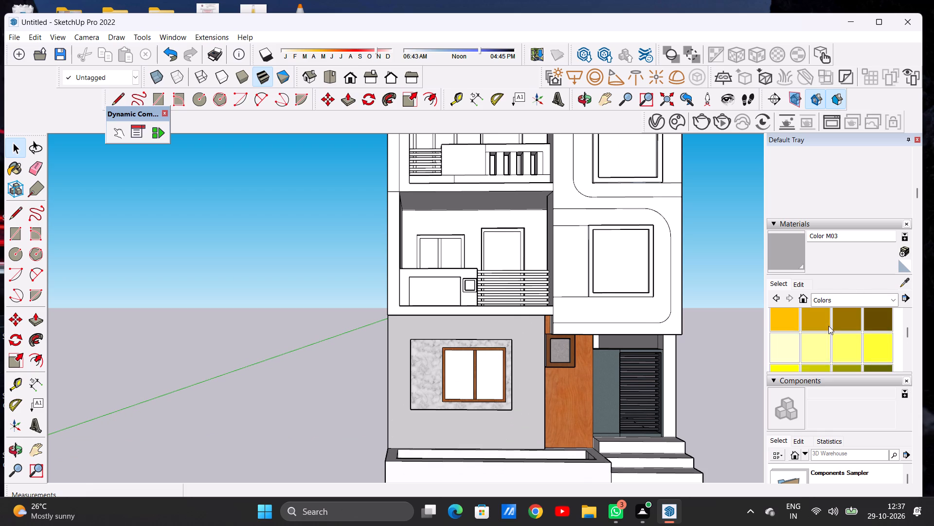
scroll(828, 326, "up", 3)
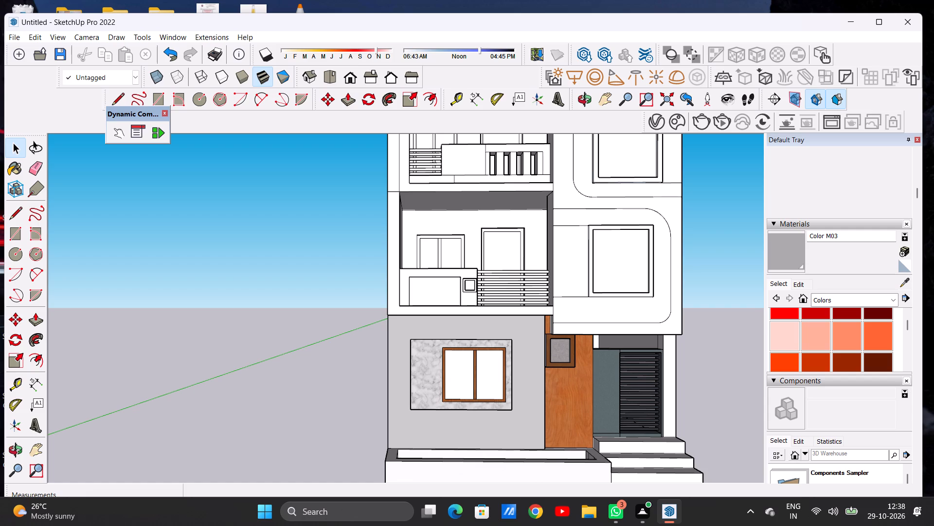
Paint the recessed panel of the first-floor balcony parapet with Cladding Siding Tan from the Brick, Cladding and Siding collection.
left_click(835, 298)
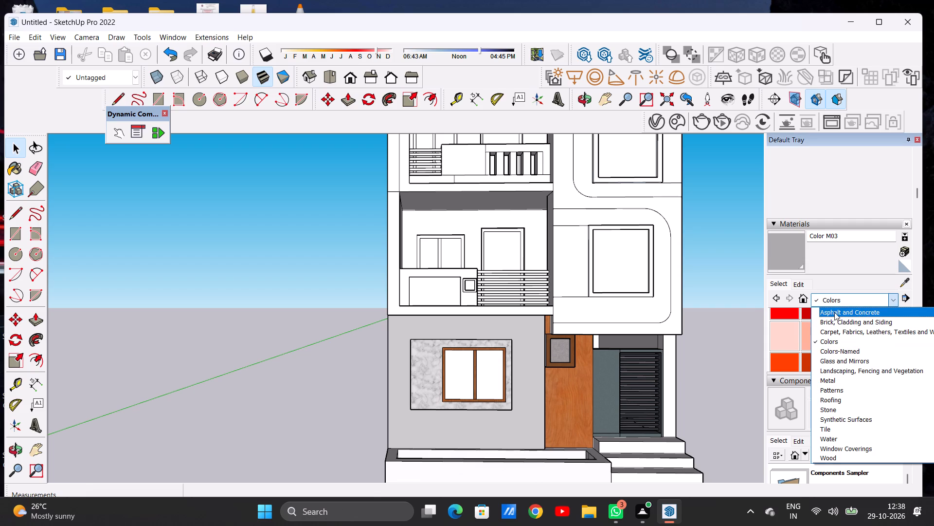
left_click(834, 312)
left_click(832, 299)
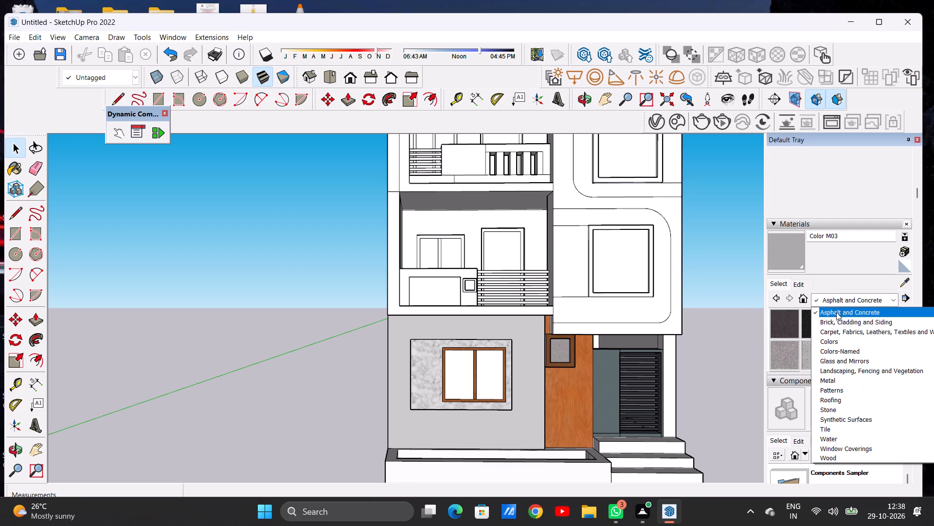
left_click(839, 319)
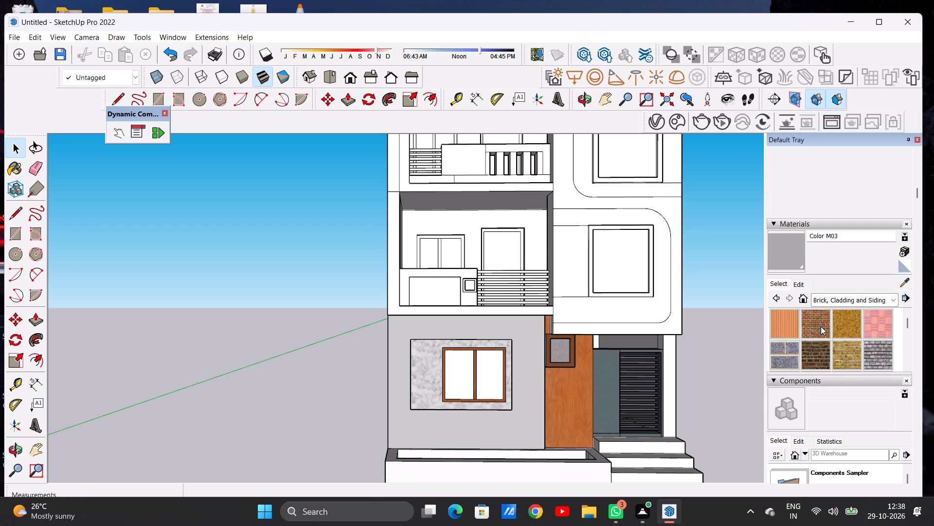
scroll(823, 328, "down", 1)
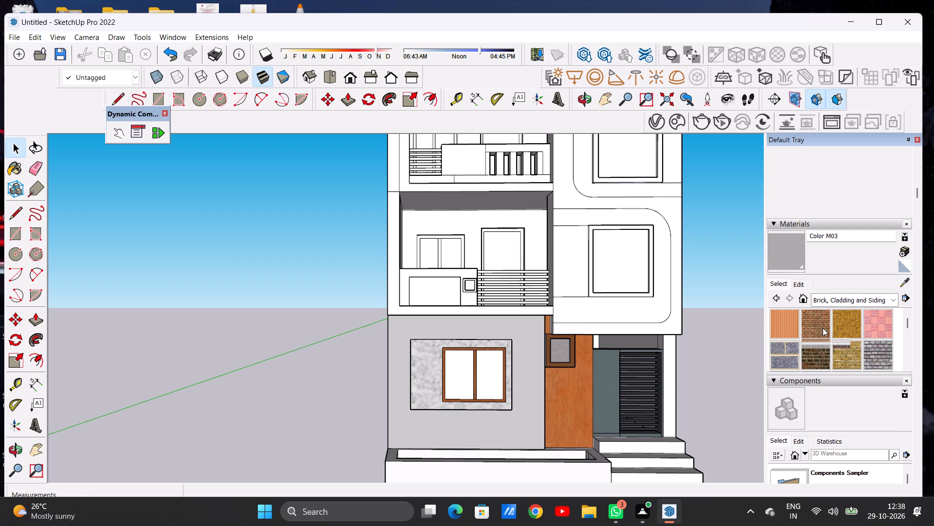
left_click(823, 328)
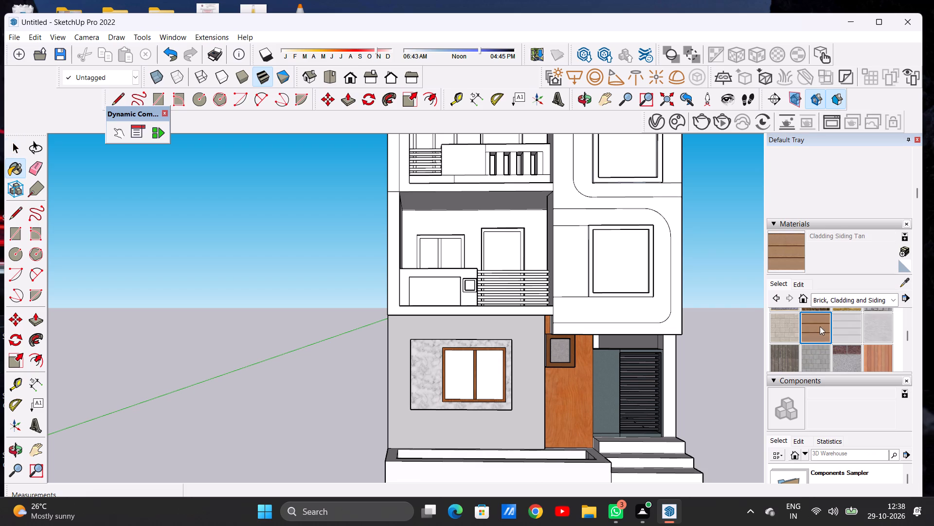
scroll(460, 267, "up", 8)
scroll(442, 295, "down", 1)
scroll(442, 295, "up", 3)
left_click(443, 297)
scroll(443, 297, "up", 4)
scroll(444, 303, "down", 5)
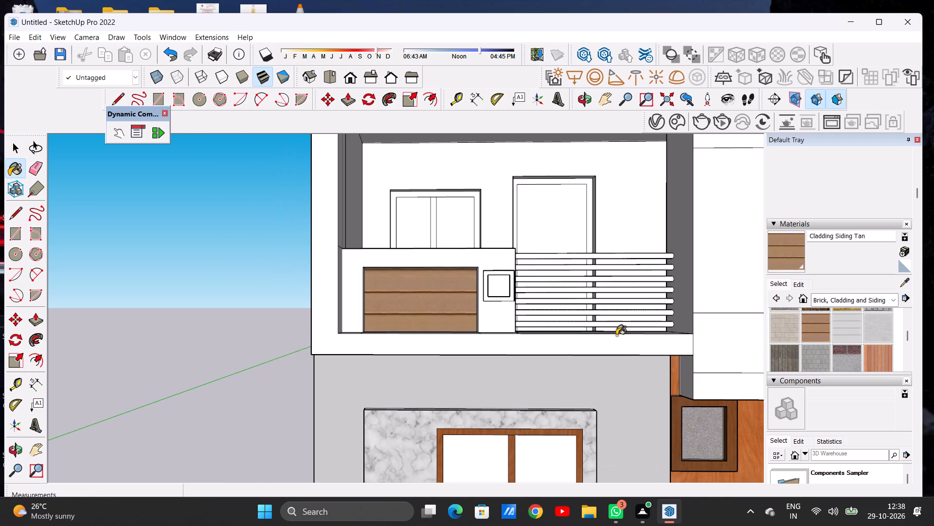
Recolour the Cladding Siding Tan material to a more saturated, lighter orange.
left_click(798, 285)
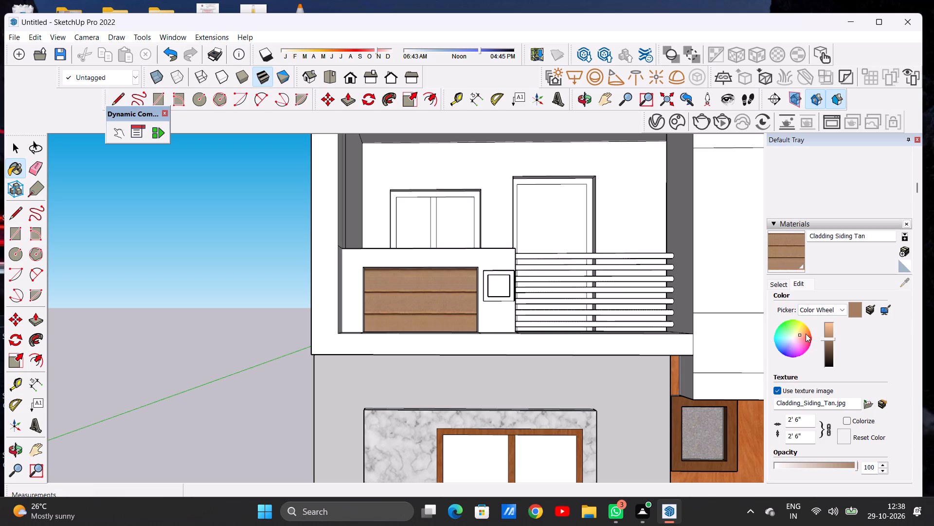
left_click(806, 332)
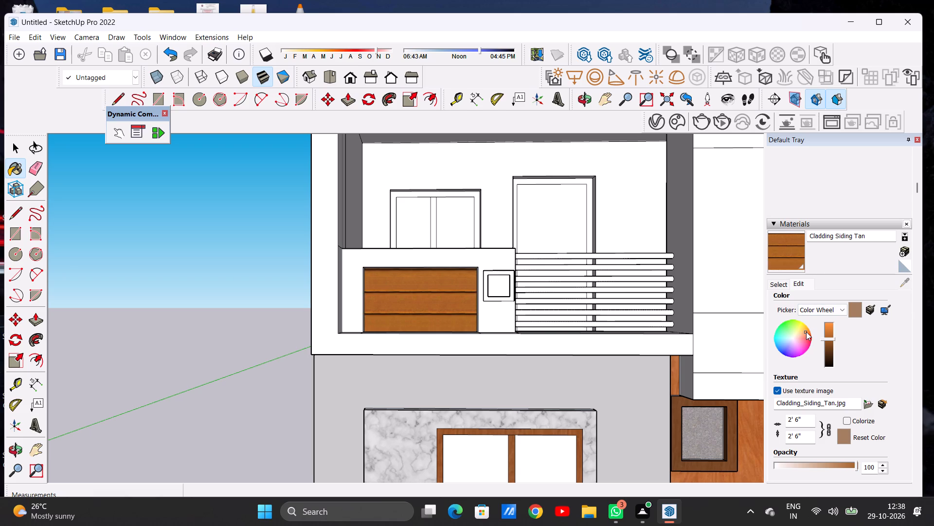
left_click(830, 332)
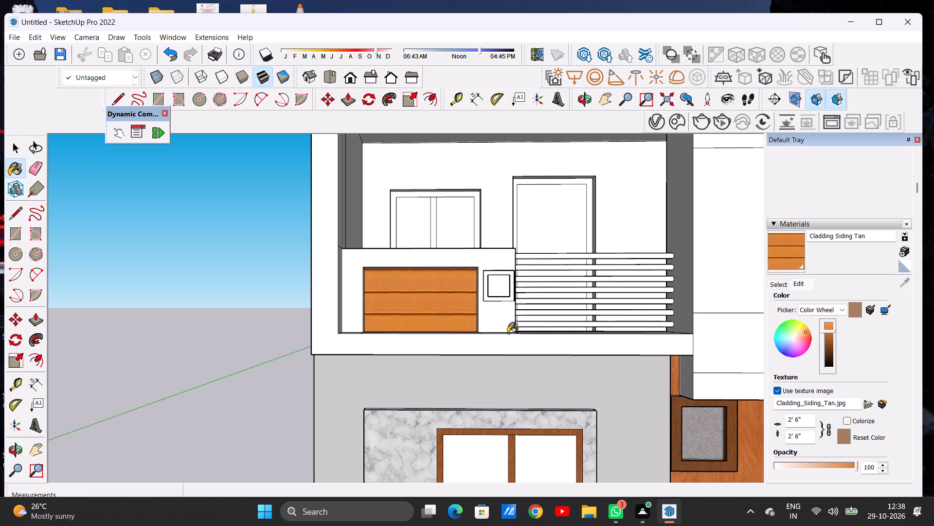
Paint the tall wooden panel between the ground-floor window wall and the entrance with the recoloured Cladding Siding Tan.
scroll(494, 332, "down", 7)
scroll(411, 312, "down", 3)
scroll(568, 410, "up", 7)
left_click(562, 400)
scroll(562, 397, "up", 3)
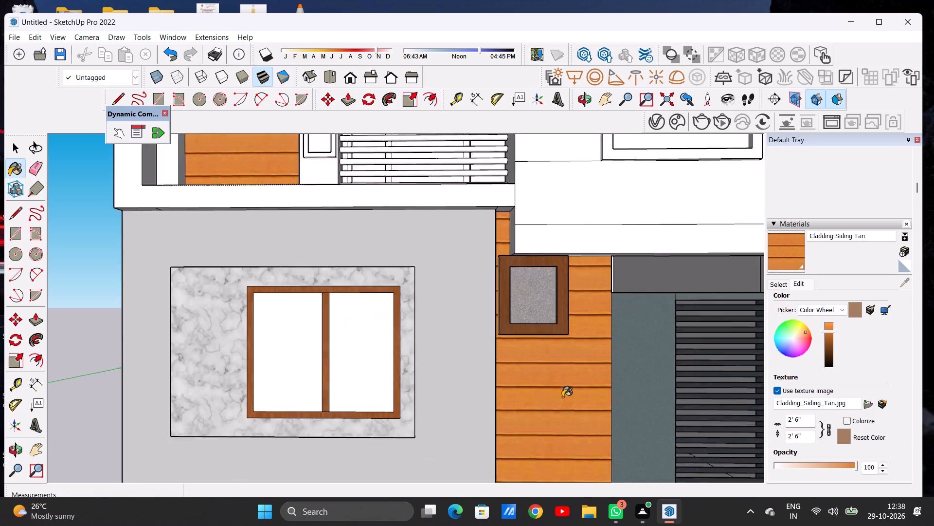
scroll(562, 397, "up", 3)
scroll(544, 396, "down", 15)
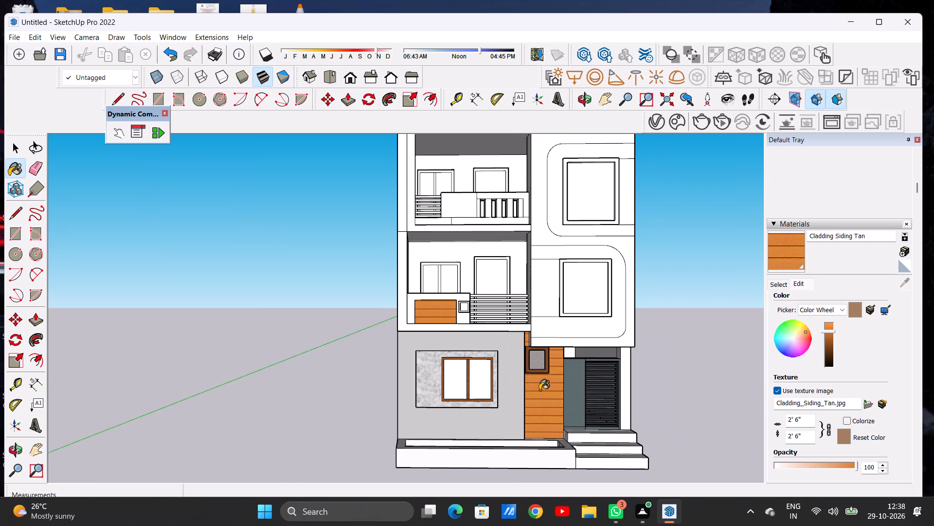
Brighten the orange of the Cladding Siding Tan material slightly more.
scroll(536, 388, "down", 3)
scroll(497, 335, "up", 5)
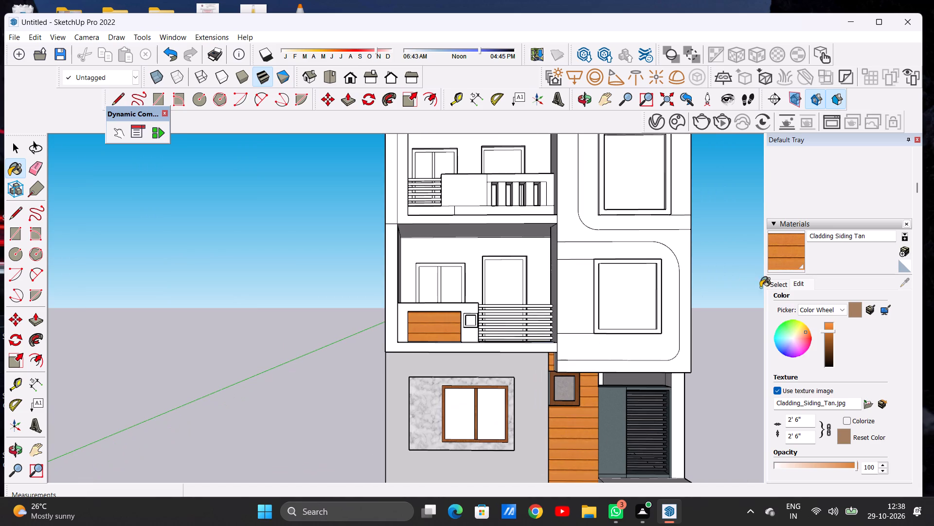
left_click(826, 327)
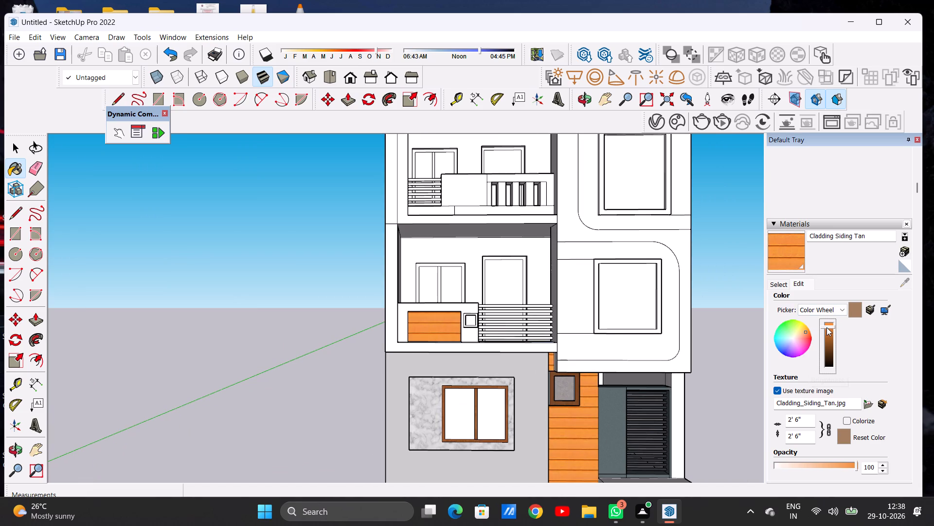
scroll(464, 341, "down", 9)
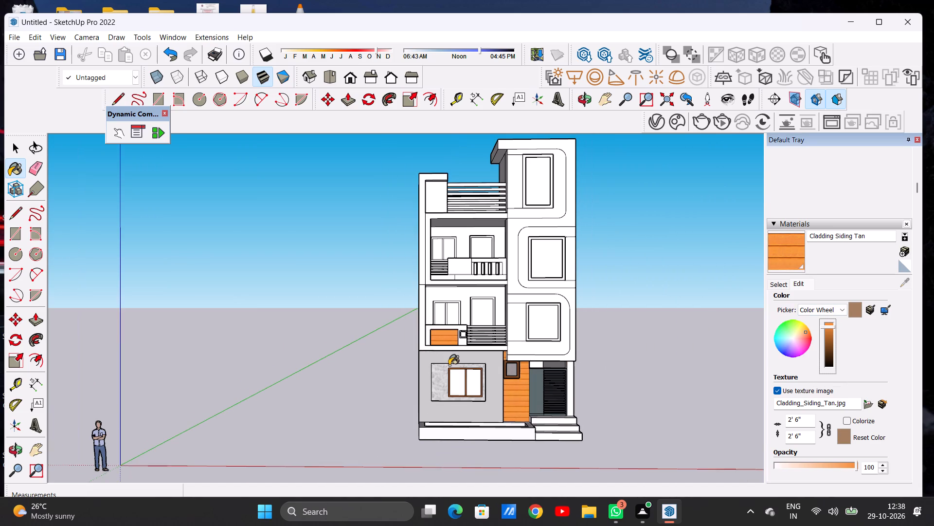
Paint the second-floor balcony's long base strip and the frame around its vertical slots with Cladding Siding Tan.
scroll(485, 283, "up", 20)
scroll(459, 286, "down", 1)
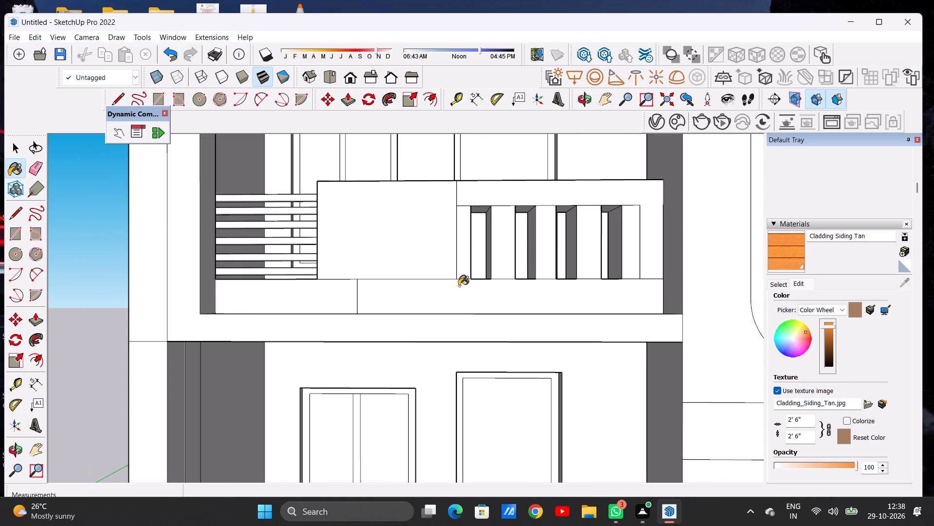
left_click(459, 286)
left_click(636, 247)
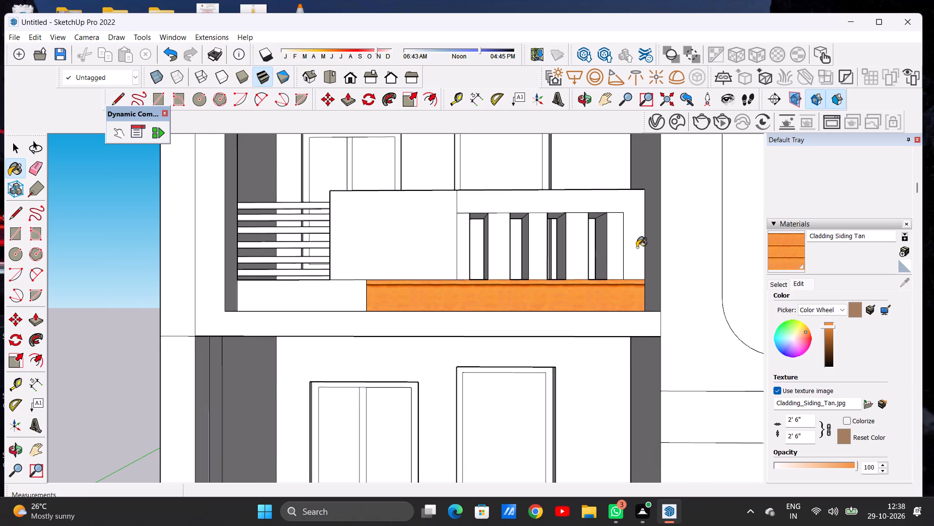
scroll(504, 283, "down", 7)
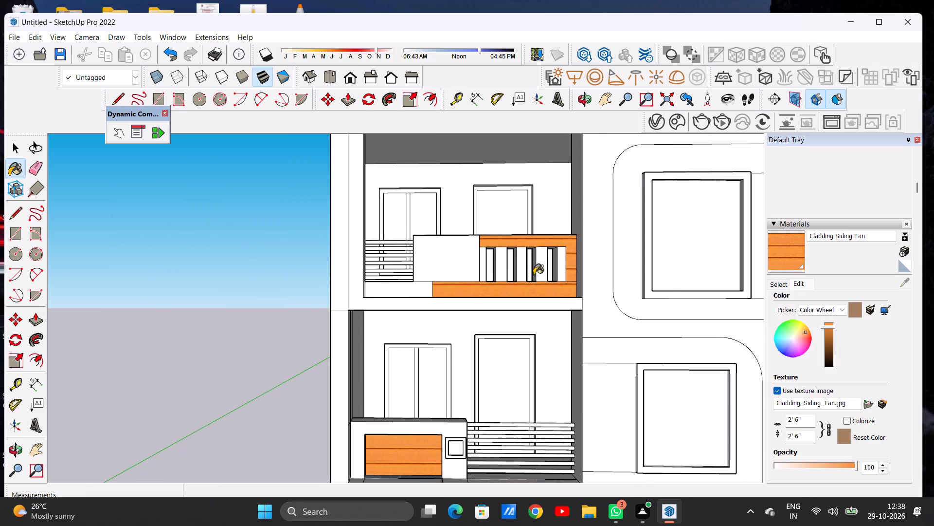
Paint the recessed panel beside the top-floor terrace railing with Cladding Siding Tan.
scroll(535, 274, "down", 4)
scroll(455, 287, "down", 5)
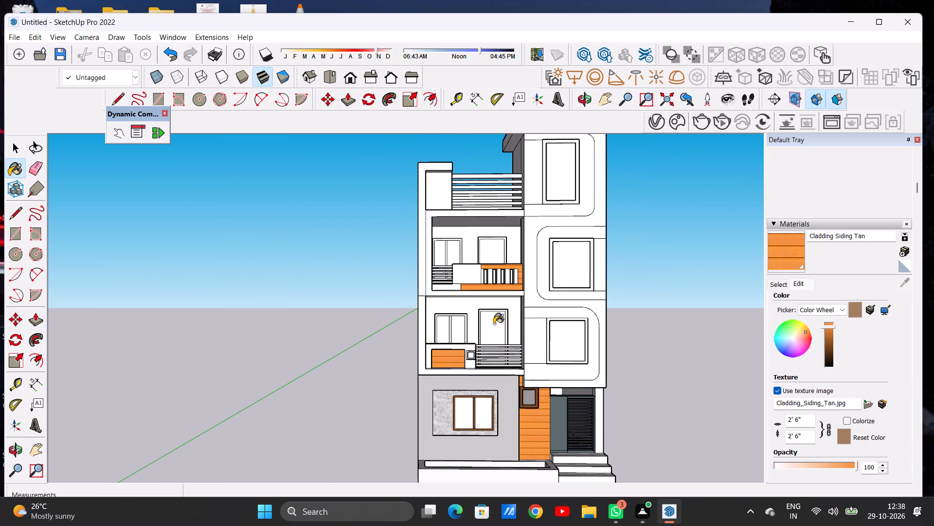
scroll(495, 271, "up", 8)
scroll(495, 271, "down", 1)
scroll(495, 271, "up", 1)
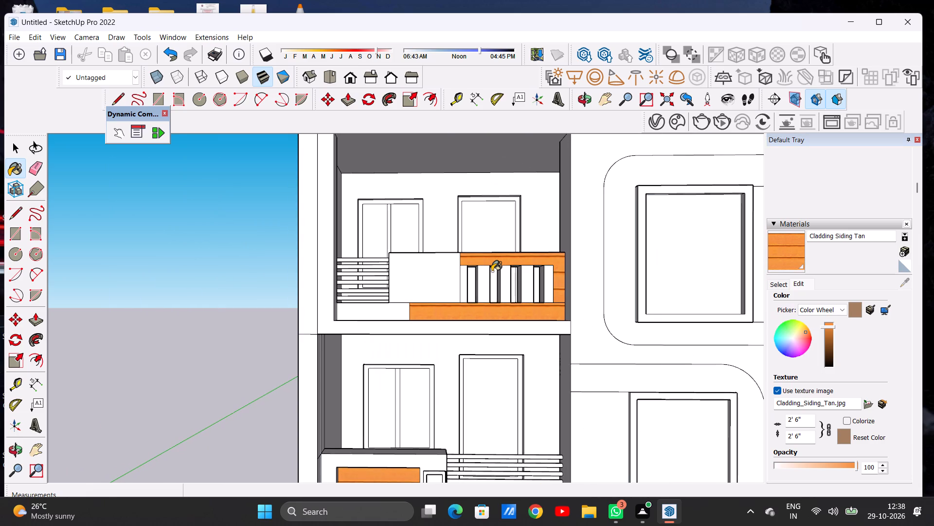
scroll(487, 272, "down", 11)
scroll(443, 210, "up", 12)
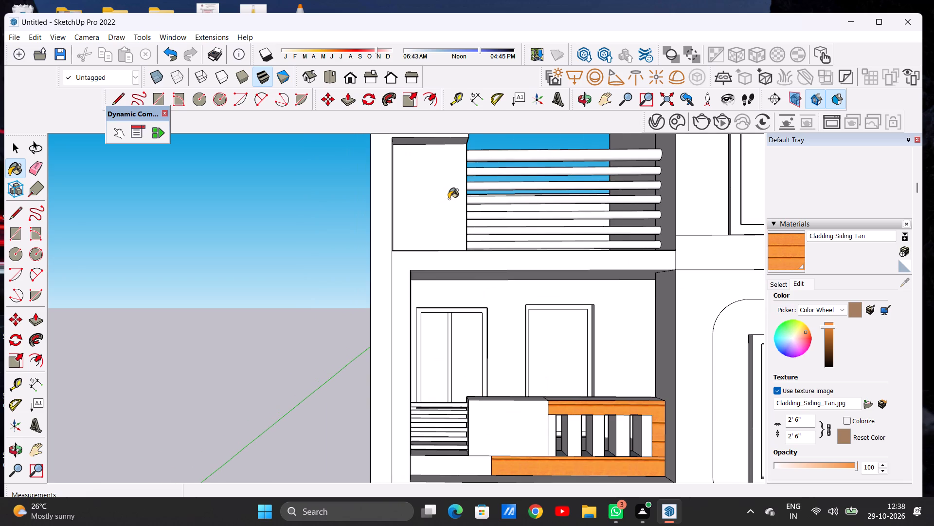
left_click(449, 199)
scroll(435, 226, "down", 7)
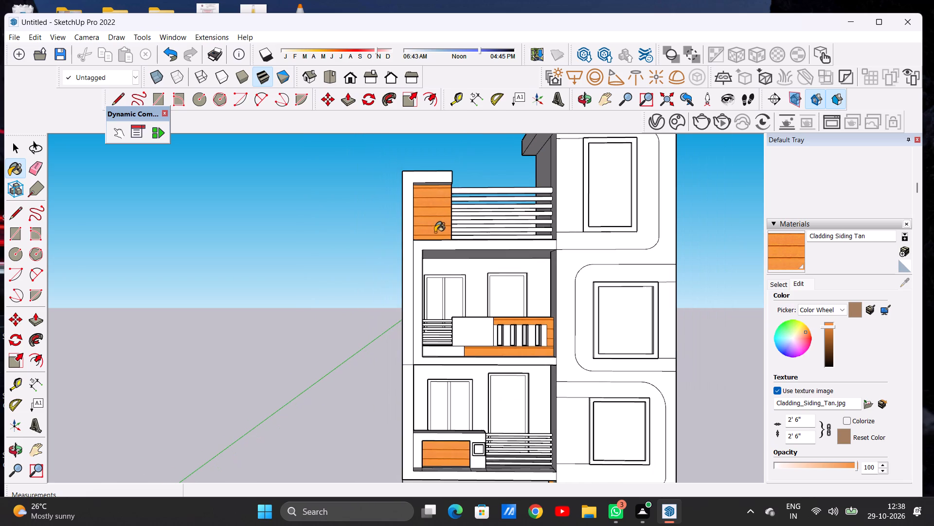
Examine the cladding on the whole facade from the front and the side, and up close at the second-floor balcony.
scroll(434, 238, "down", 3)
middle_click_drag(443, 205, 297, 209)
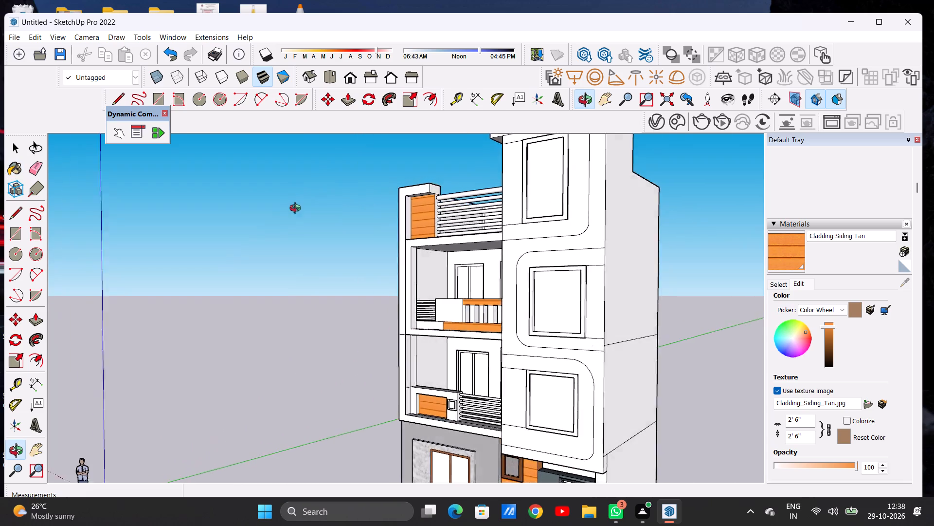
middle_click_drag(297, 209, 447, 217)
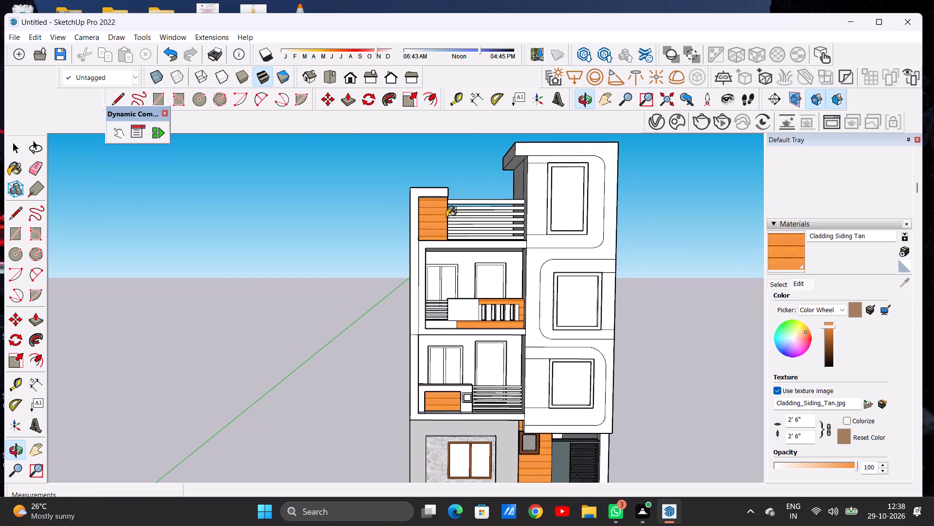
key("space")
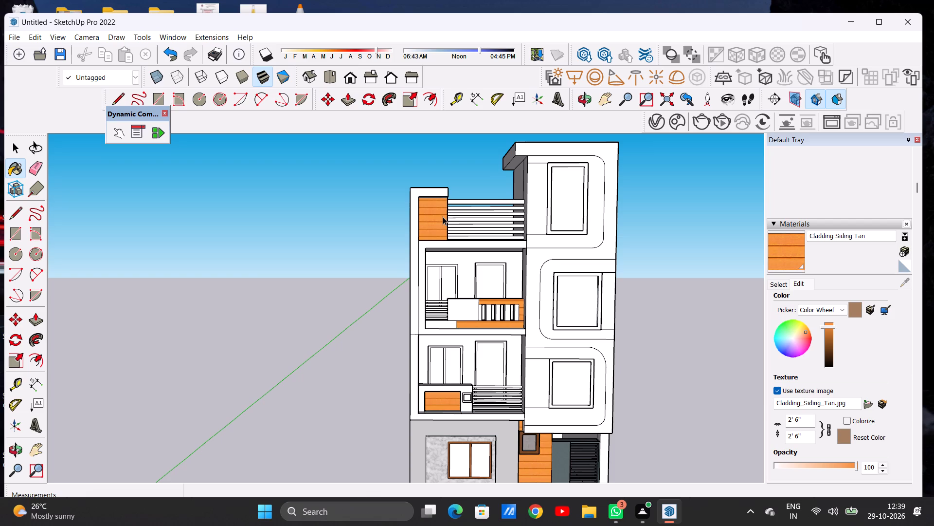
scroll(451, 231, "down", 12)
scroll(458, 263, "up", 3)
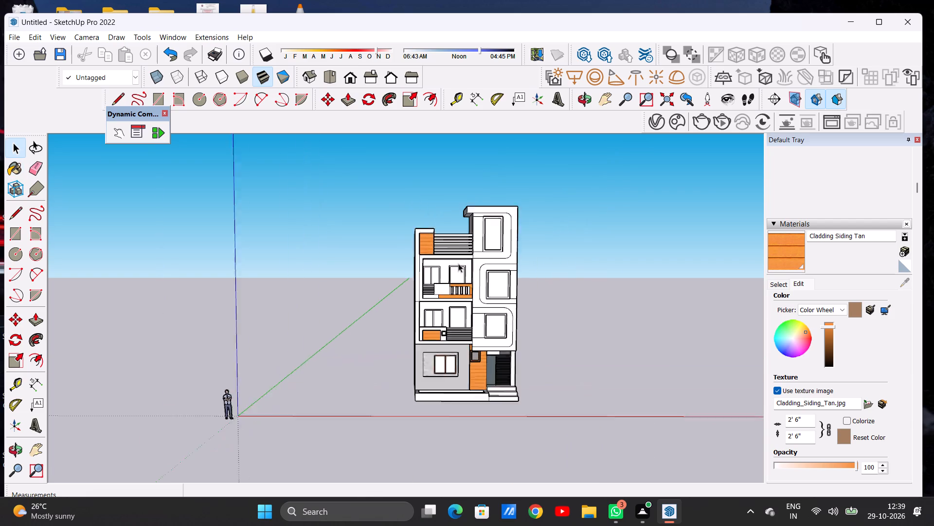
scroll(458, 263, "up", 4)
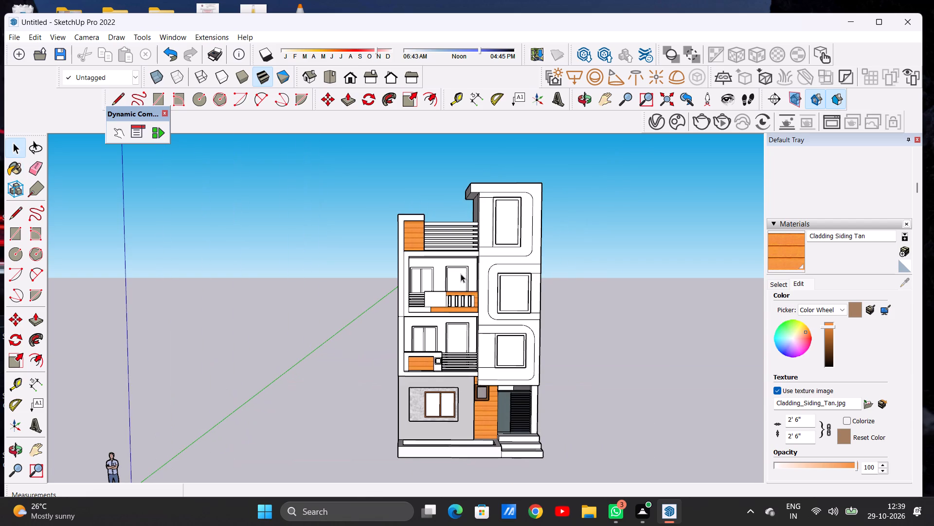
scroll(438, 303, "up", 13)
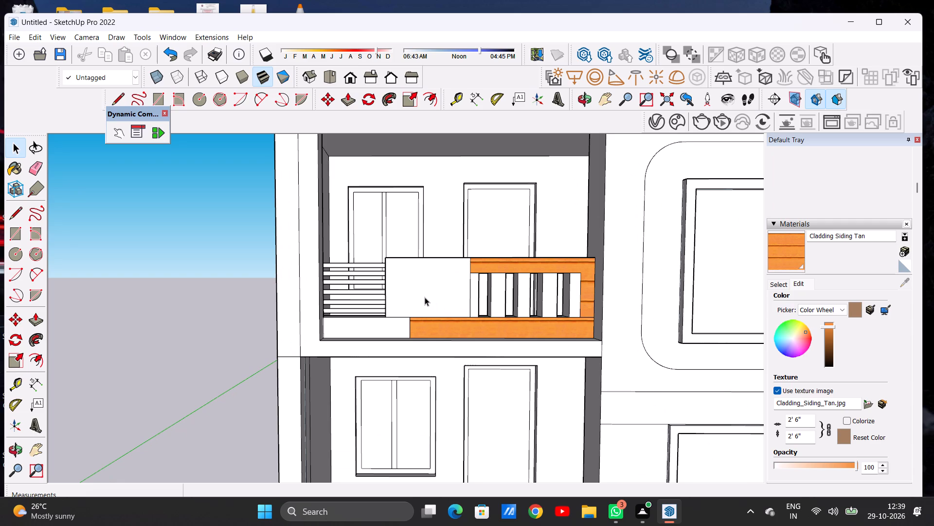
Paint the first-floor balcony window's outer frame and central mullion with Wood Cherry Original from the Wood collection.
scroll(425, 297, "down", 8)
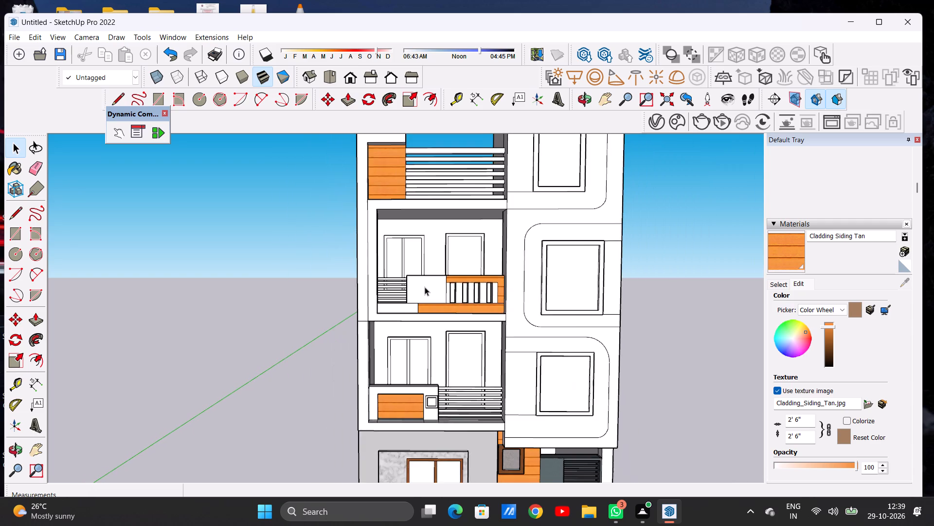
scroll(425, 286, "down", 5)
scroll(440, 376, "up", 9)
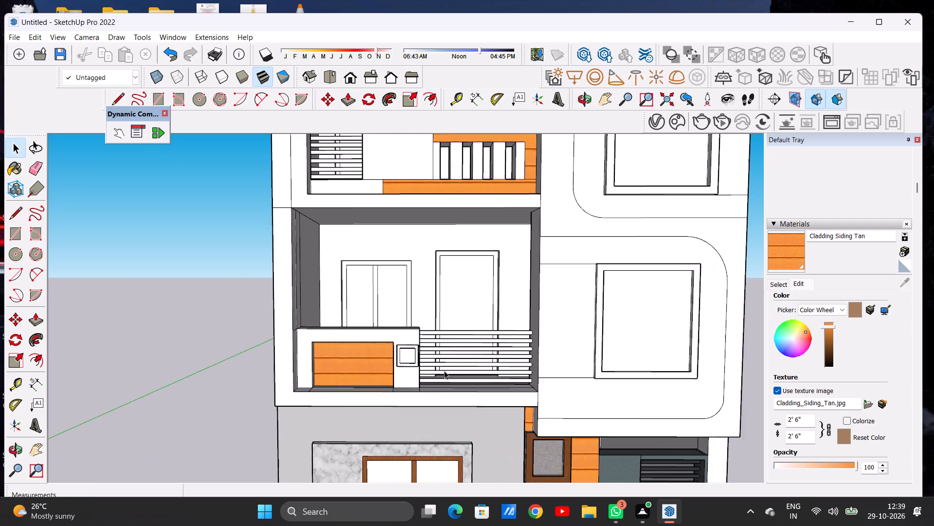
scroll(471, 369, "up", 8)
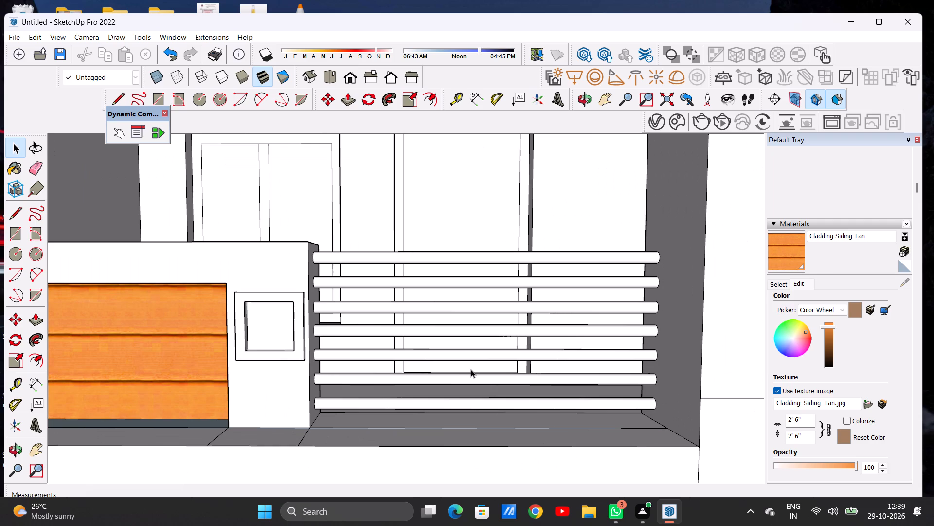
scroll(464, 371, "down", 6)
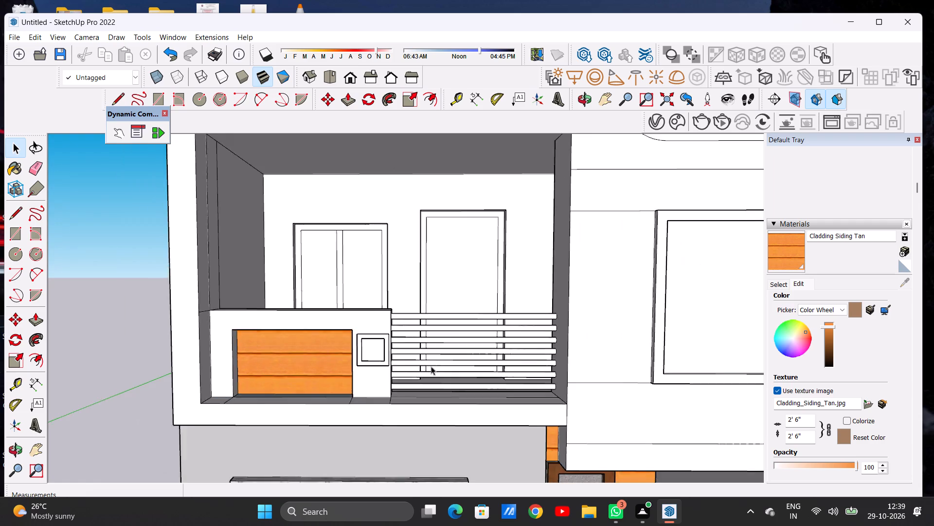
scroll(431, 366, "down", 3)
scroll(380, 284, "up", 6)
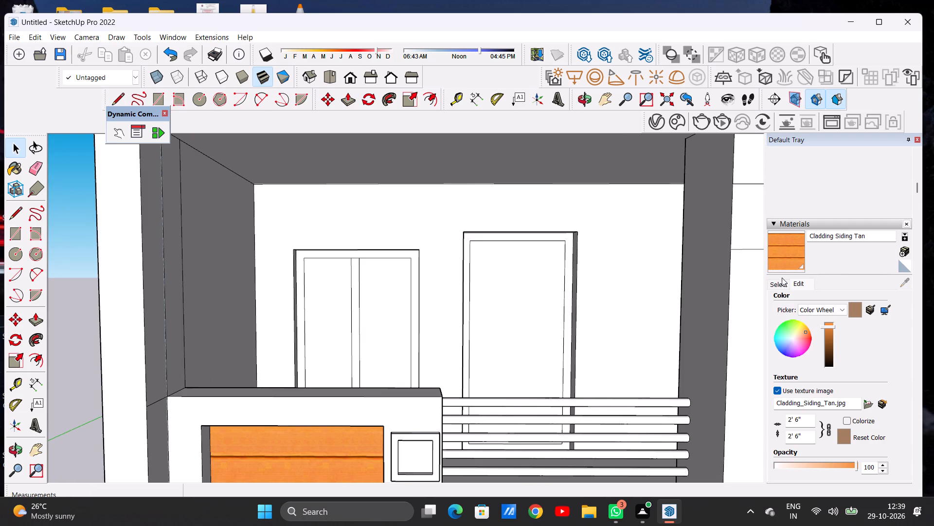
left_click(777, 282)
left_click(839, 302)
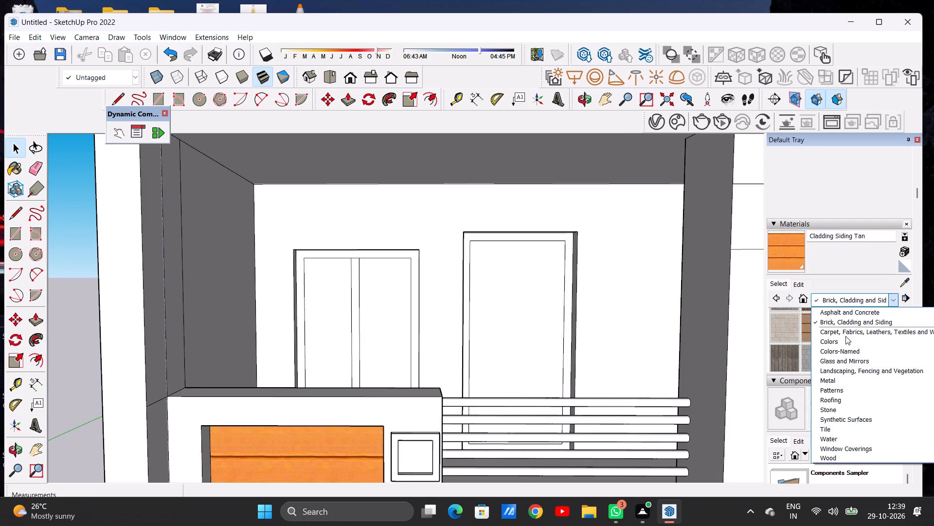
left_click(824, 459)
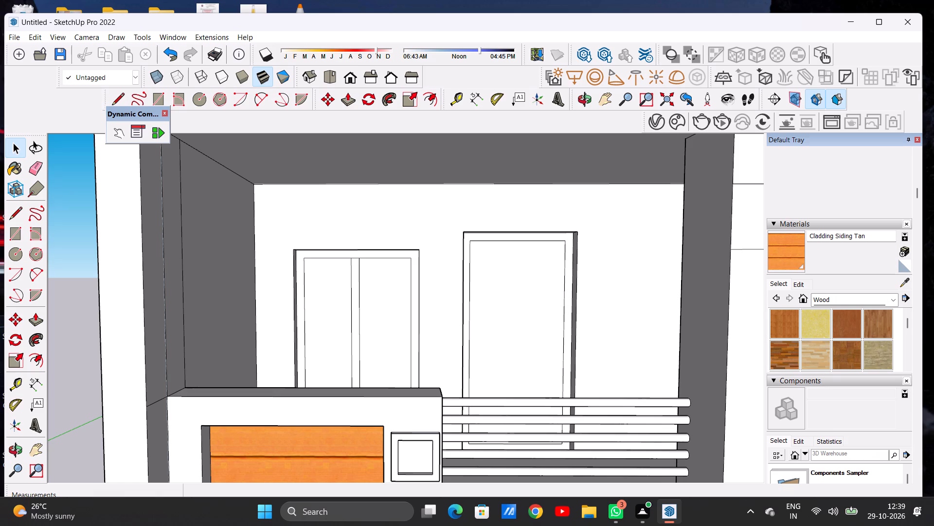
left_click(843, 323)
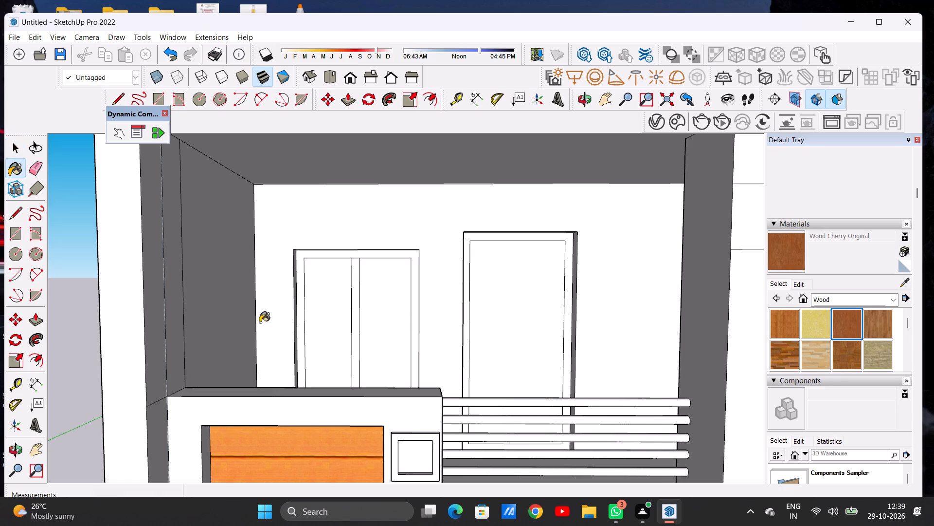
scroll(258, 315, "up", 1)
scroll(259, 314, "down", 1)
scroll(260, 312, "up", 4)
left_click(319, 313)
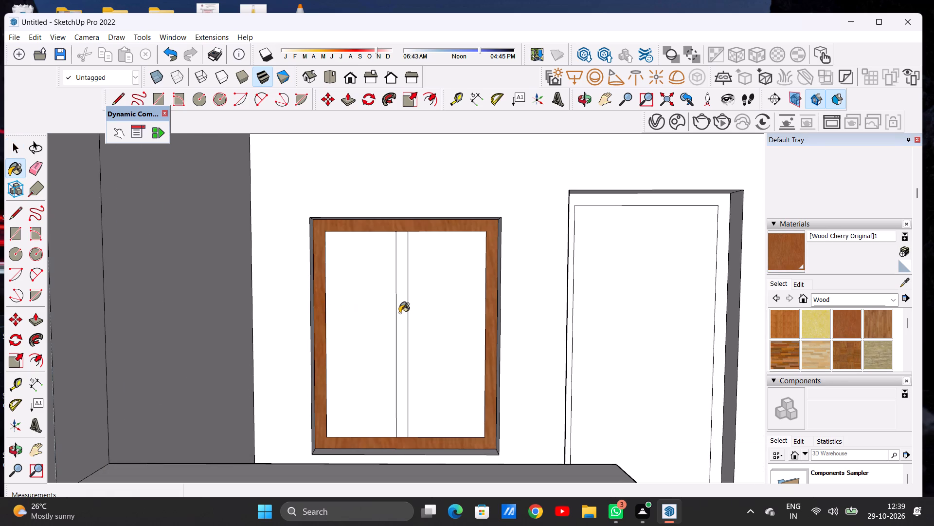
left_click(402, 312)
Paint the second-floor balcony window's outer frame and central mullion with the same Wood Cherry Original material.
scroll(404, 314, "down", 11)
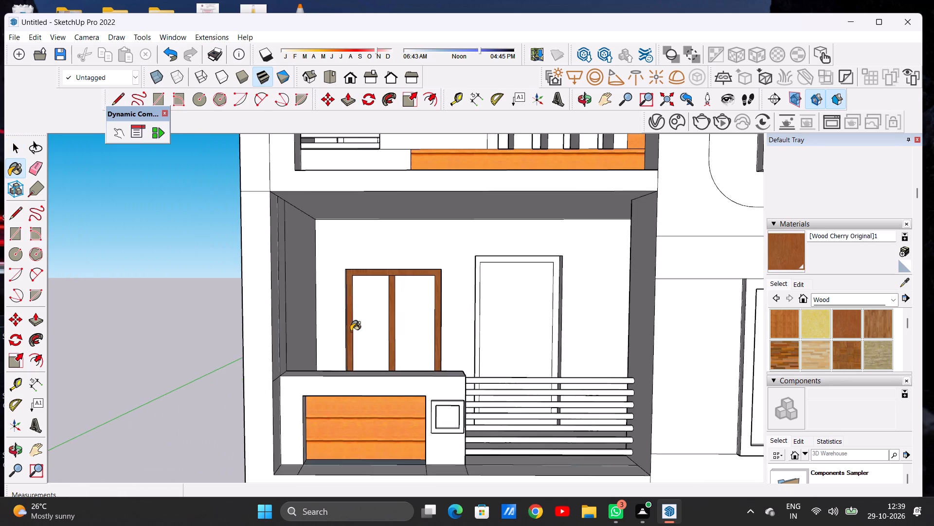
scroll(344, 339, "down", 9)
scroll(371, 246, "up", 4)
scroll(371, 243, "down", 1)
scroll(371, 243, "up", 4)
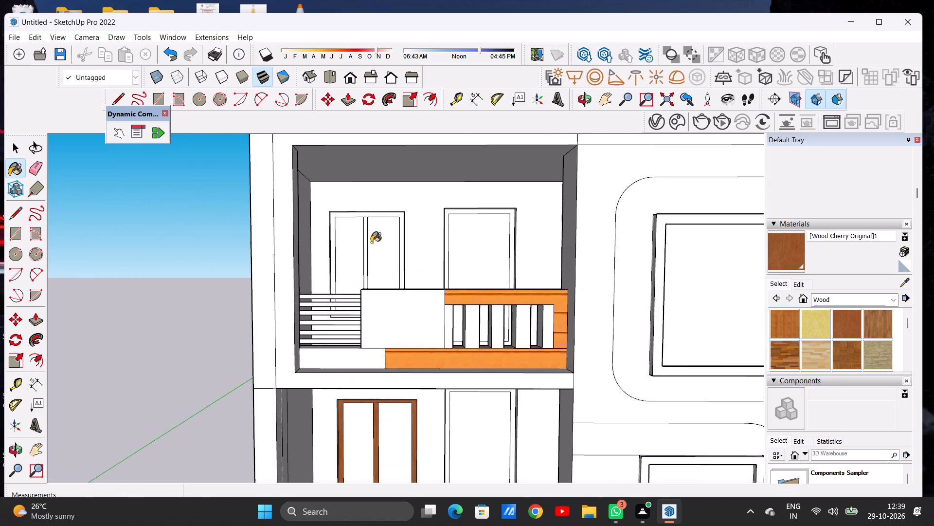
scroll(364, 237, "up", 4)
scroll(364, 237, "down", 1)
scroll(364, 237, "up", 10)
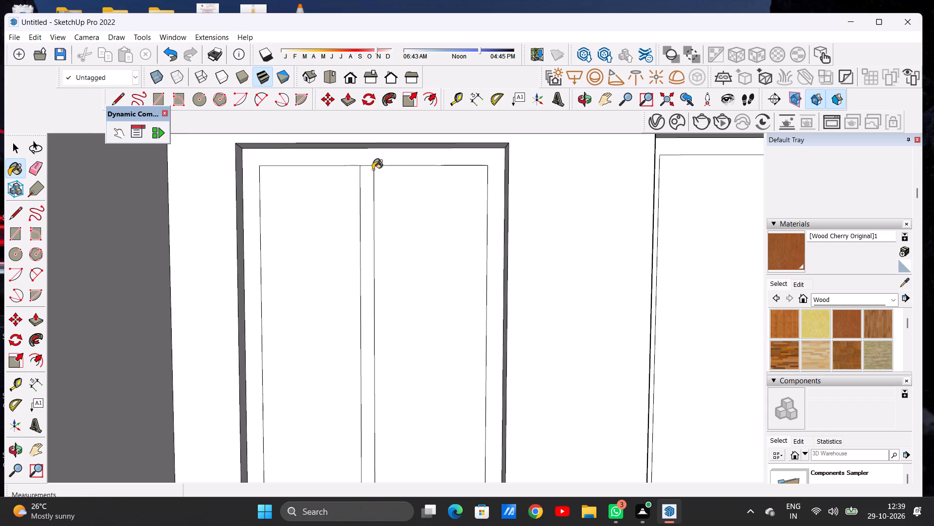
left_click(372, 158)
left_click(367, 181)
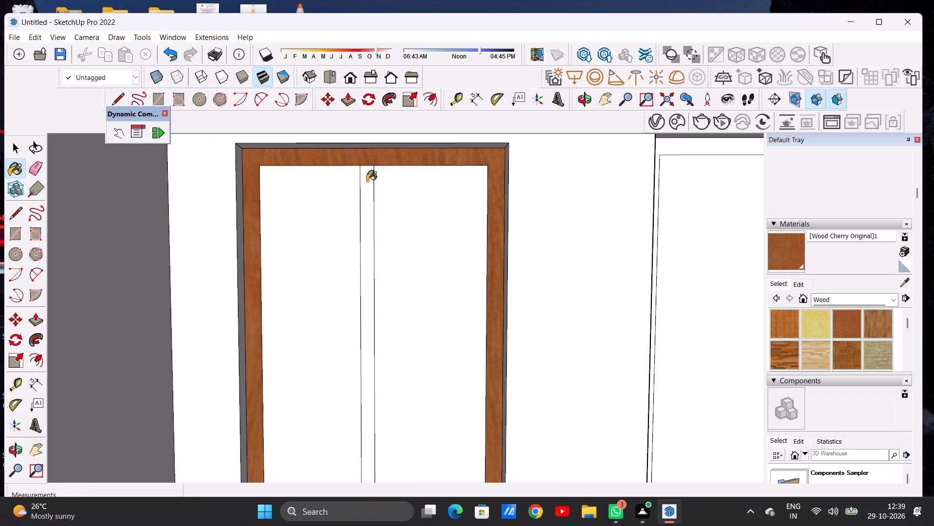
Paint the second-floor balcony door's inner panel with Wood Floor Parquet from the Wood collection.
scroll(442, 174, "down", 4)
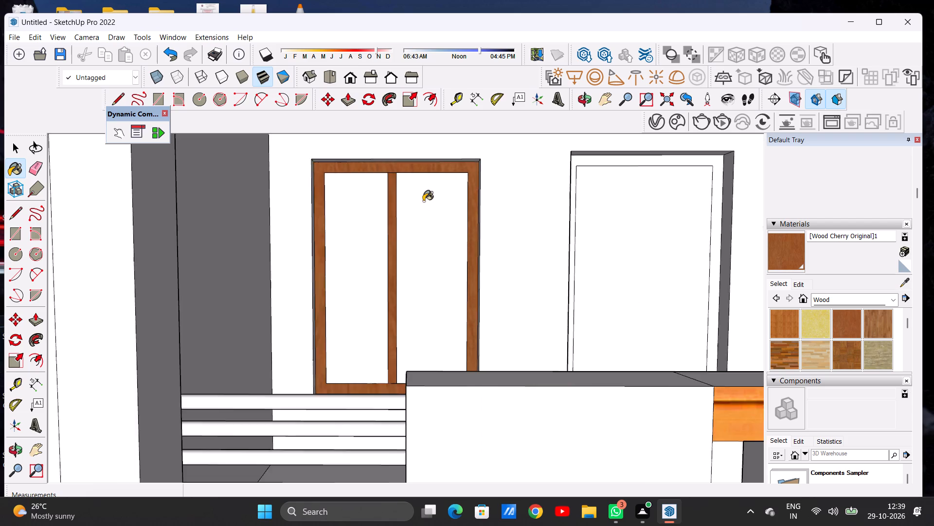
scroll(423, 201, "down", 12)
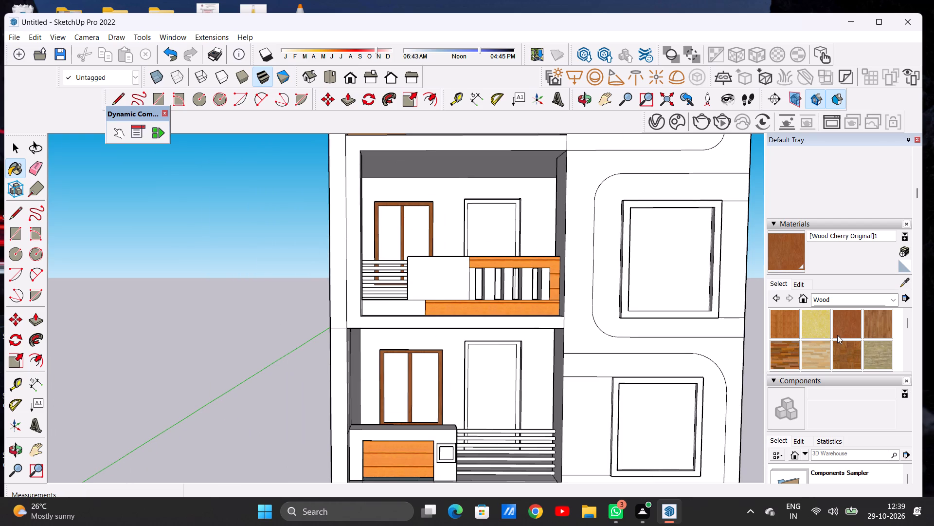
left_click(848, 352)
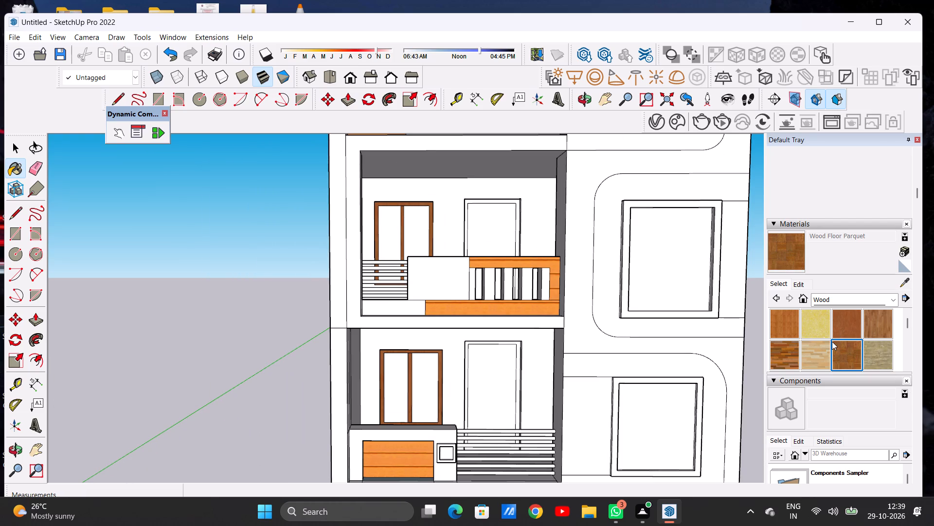
scroll(451, 231, "up", 2)
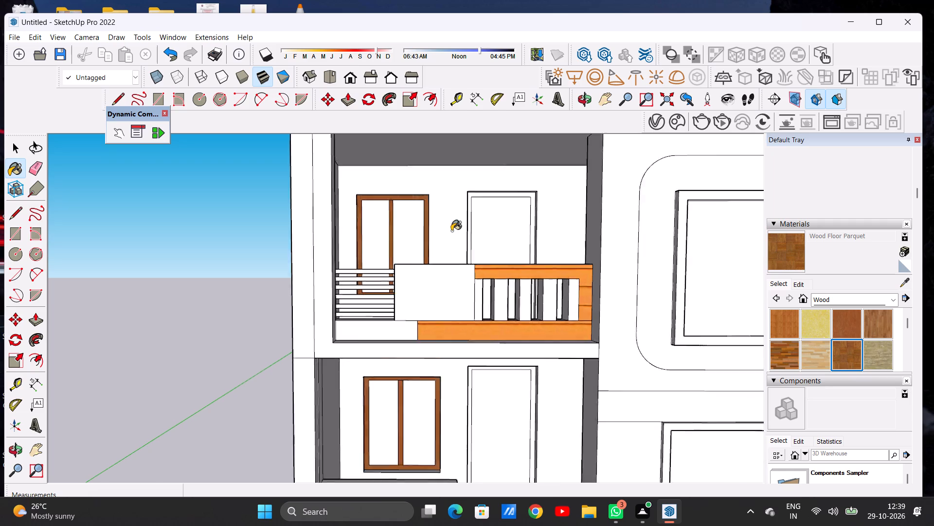
scroll(451, 231, "up", 3)
scroll(451, 231, "down", 1)
scroll(451, 231, "up", 1)
left_click(513, 228)
Darken the Wood Floor Parquet material on the second-floor door to a deep brown.
scroll(510, 228, "down", 12)
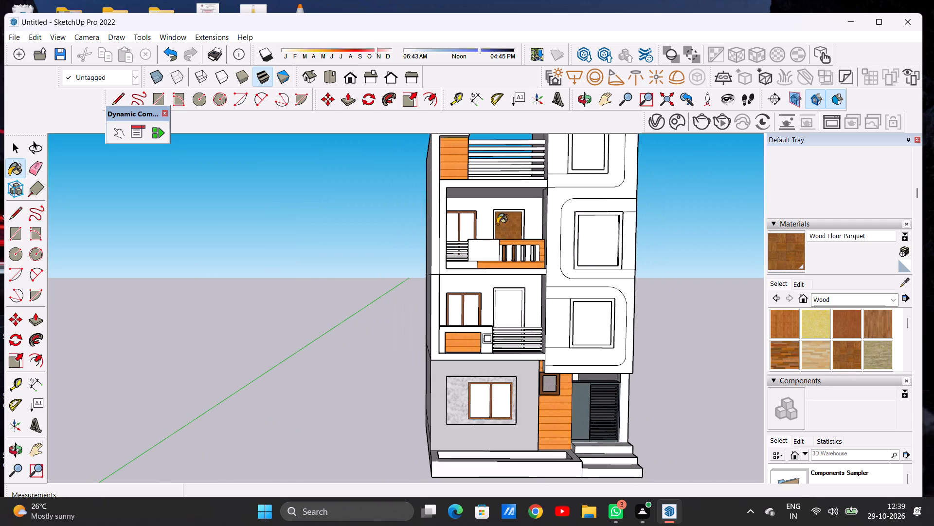
scroll(502, 227, "up", 8)
scroll(518, 217, "down", 1)
scroll(518, 217, "up", 3)
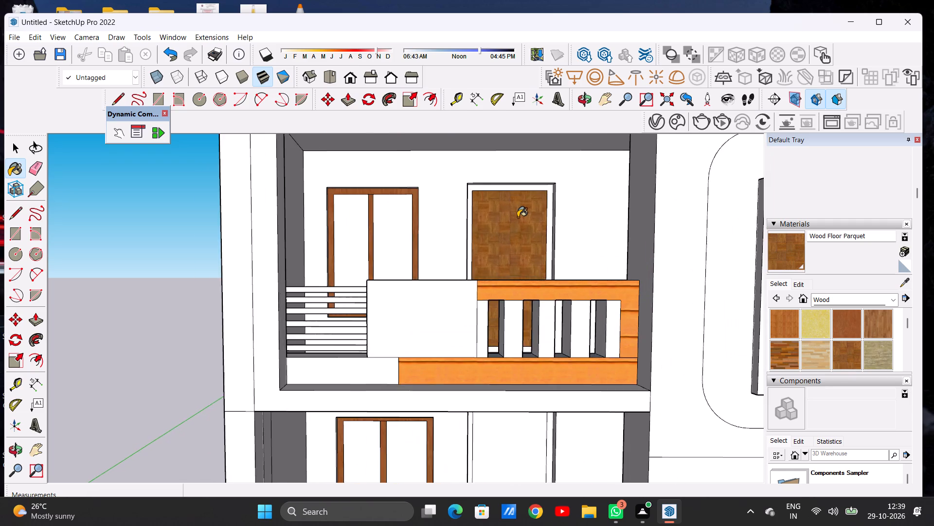
scroll(518, 217, "up", 6)
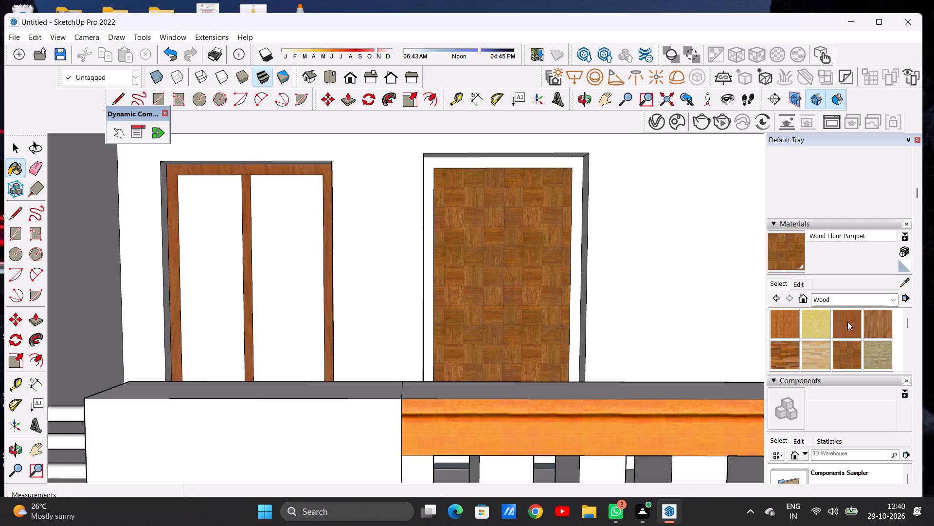
left_click(799, 282)
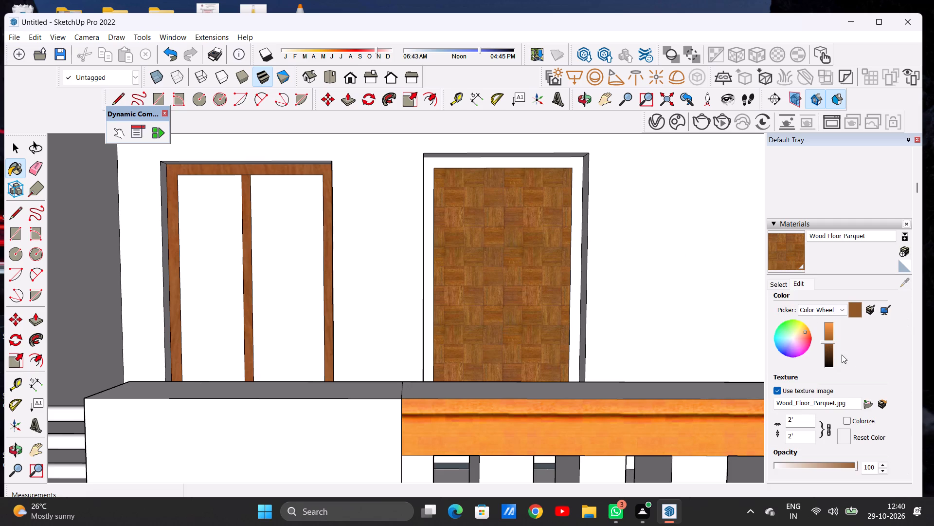
left_click(830, 351)
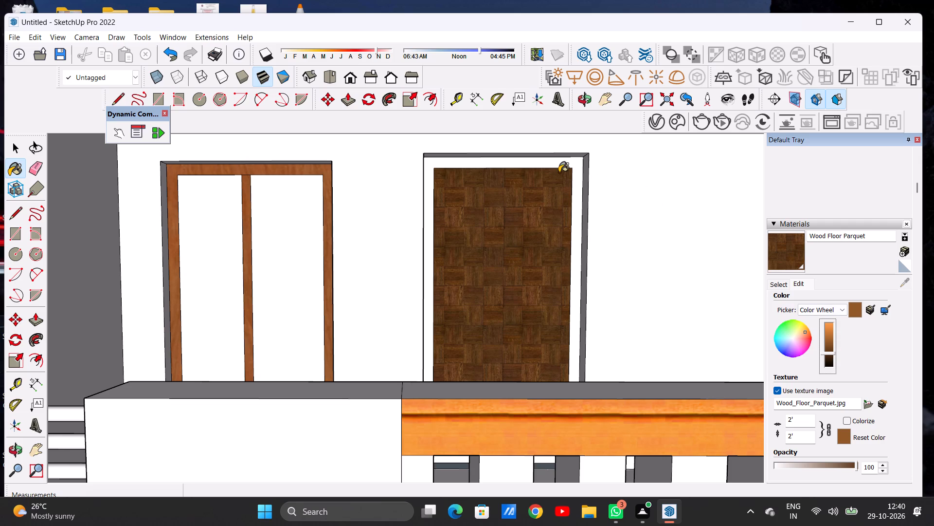
Paint the frame around the second-floor balcony door with the darkened Wood Floor Parquet.
left_click(581, 166)
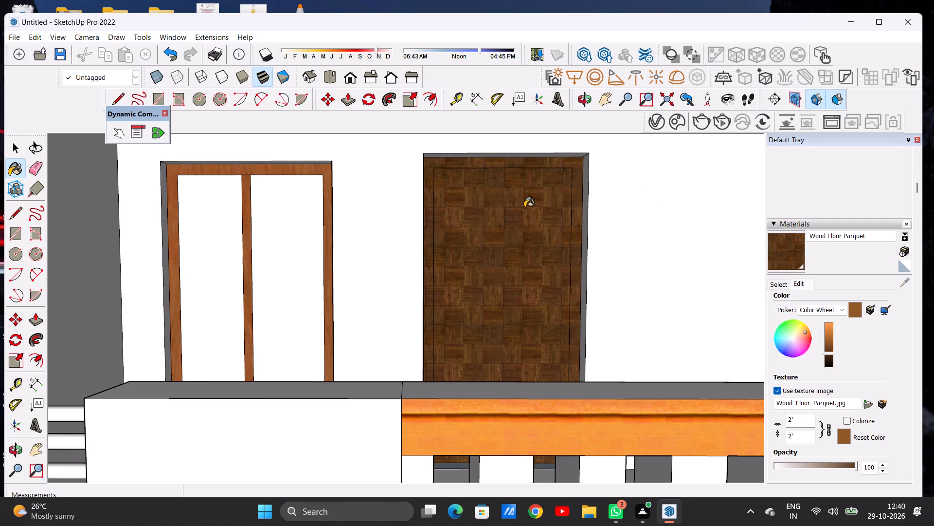
Paint the first-floor balcony door's inner panel and surrounding frame with the darkened Wood Floor Parquet.
scroll(525, 209, "down", 8)
scroll(501, 268, "down", 3)
scroll(501, 269, "up", 1)
scroll(501, 269, "down", 1)
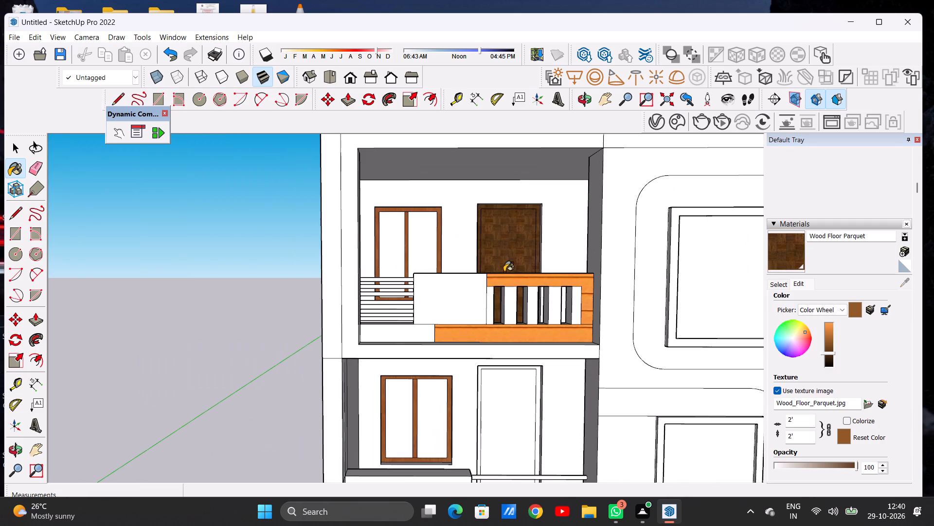
scroll(524, 256, "down", 8)
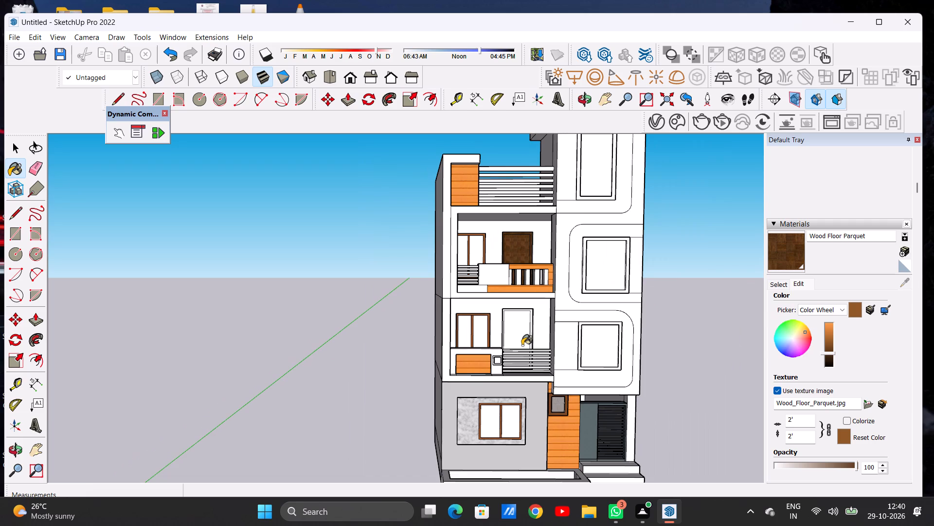
scroll(525, 336, "up", 10)
scroll(525, 331, "down", 1)
scroll(525, 331, "up", 4)
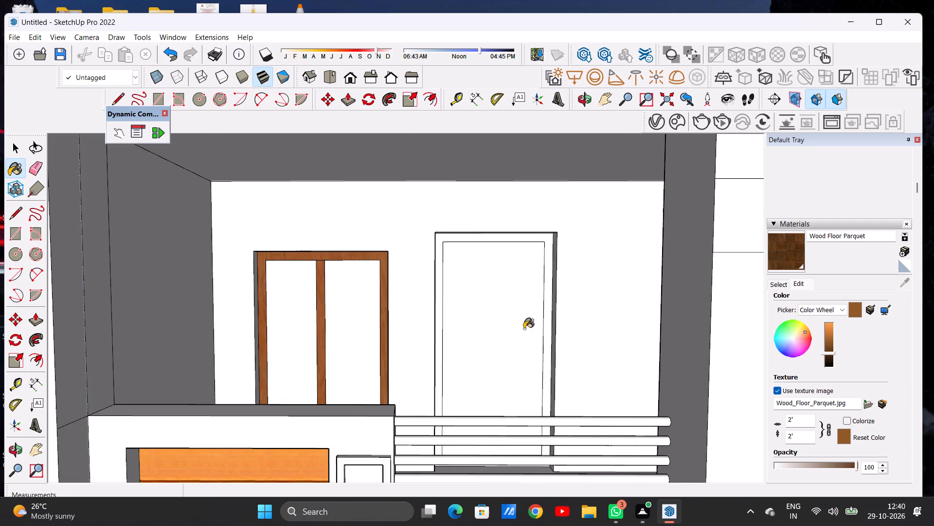
left_click(524, 329)
scroll(539, 319, "up", 8)
left_click(552, 302)
Examine the painted doors and window frames up close at the first-floor balcony and across the whole facade.
scroll(522, 302, "down", 7)
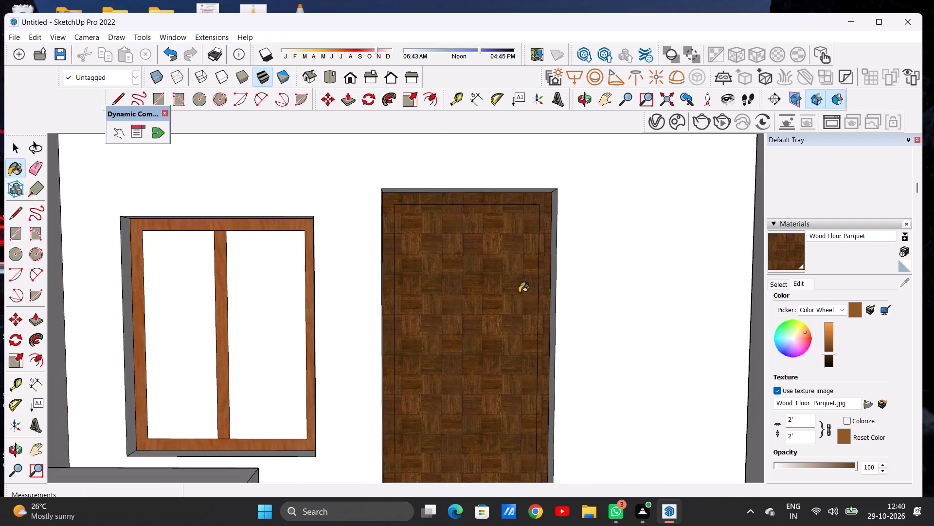
scroll(519, 293, "down", 3)
middle_click_drag(477, 287, 424, 277)
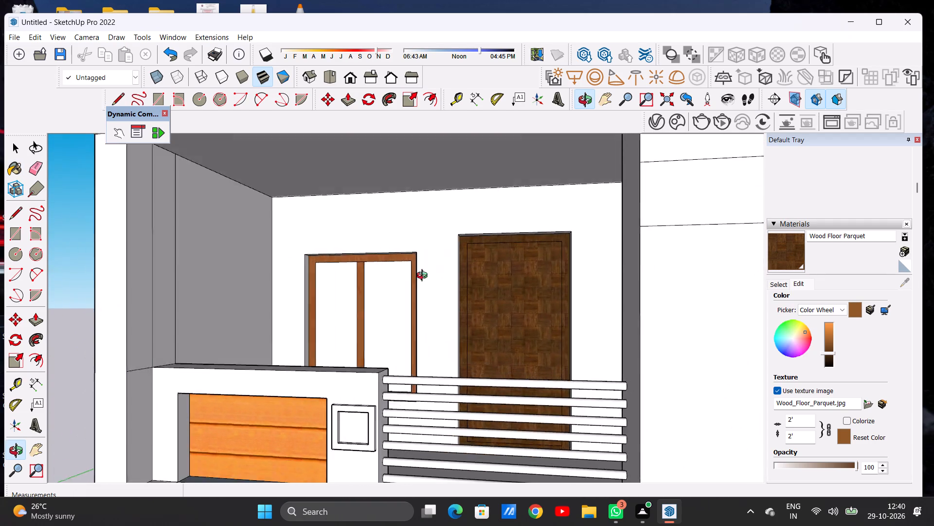
middle_click_drag(424, 277, 473, 269)
scroll(462, 286, "down", 11)
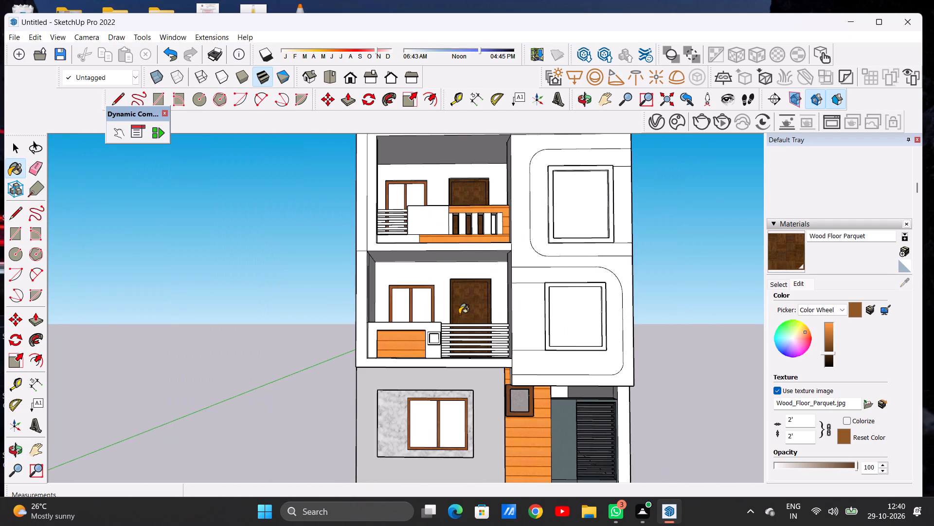
scroll(459, 314, "down", 1)
middle_click_drag(454, 228, 459, 280)
scroll(383, 273, "down", 5)
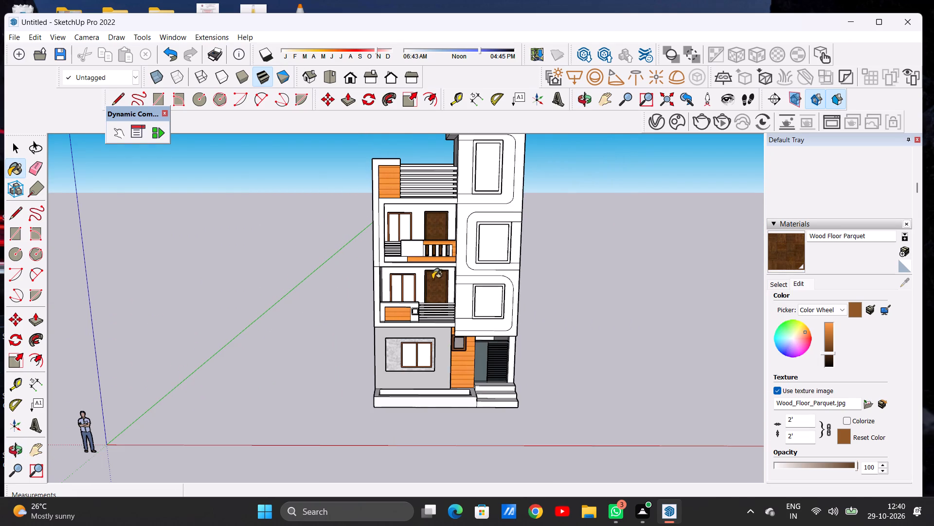
scroll(458, 230, "down", 3)
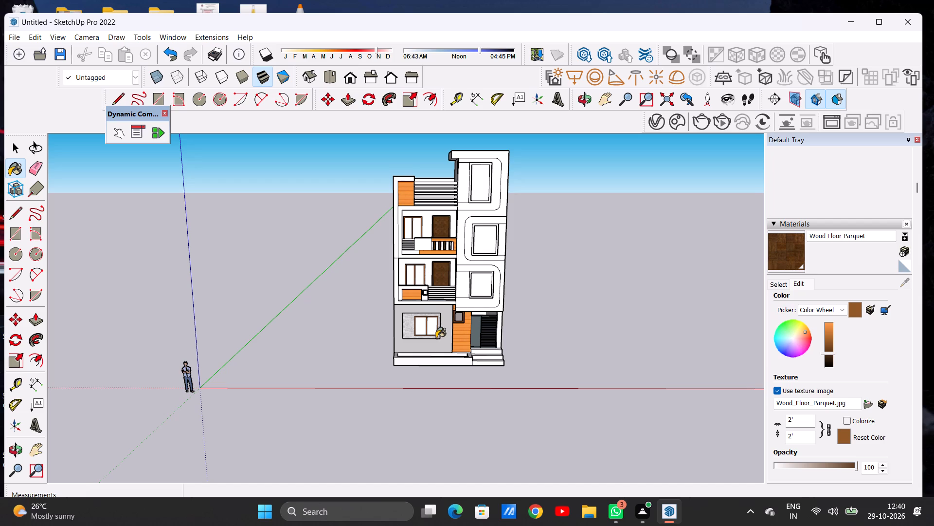
Paint both panes of the ground-floor window with Translucent Glass Gray from the Glass and Mirrors materials.
scroll(436, 338, "up", 16)
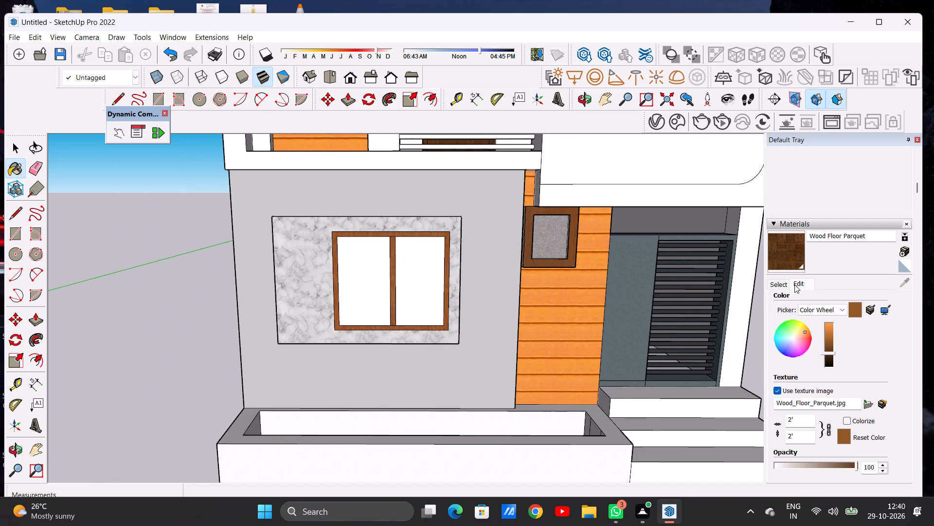
left_click(777, 285)
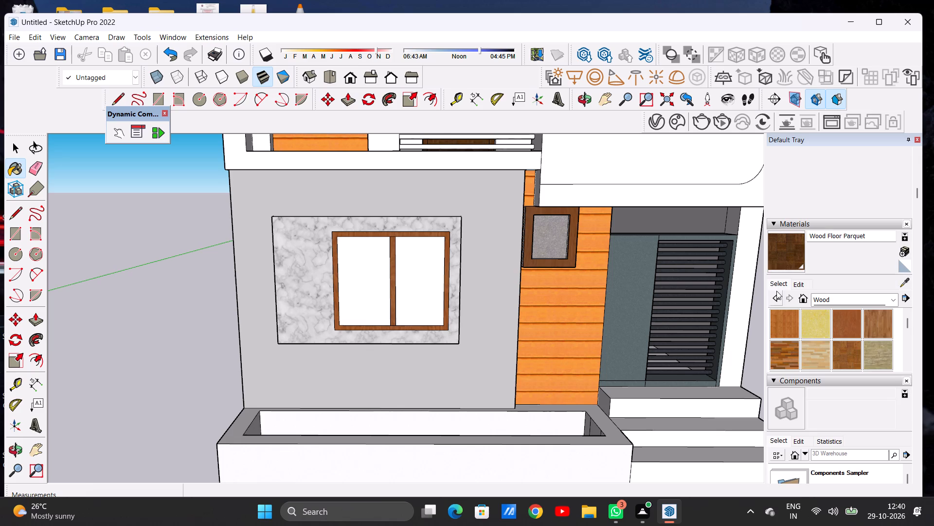
left_click(831, 301)
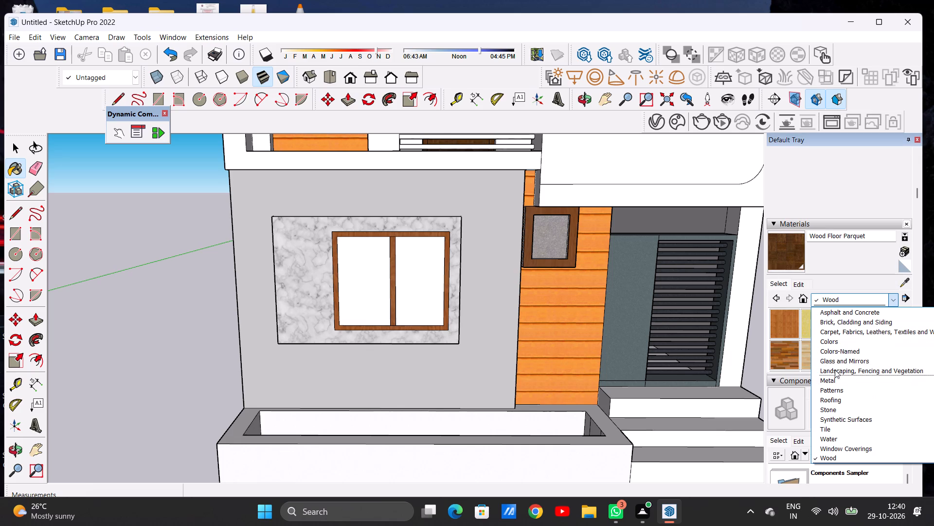
left_click(835, 361)
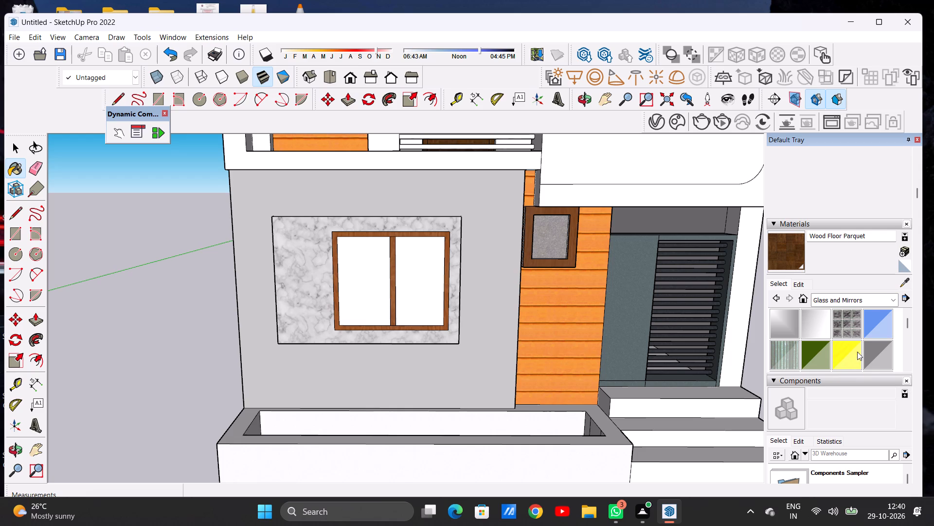
left_click(873, 352)
scroll(392, 293, "up", 5)
left_click(360, 296)
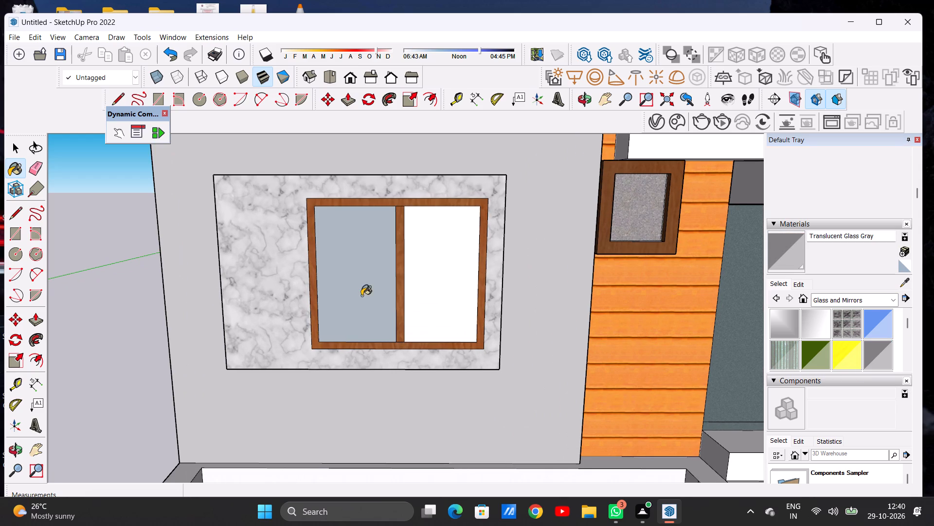
left_click(432, 289)
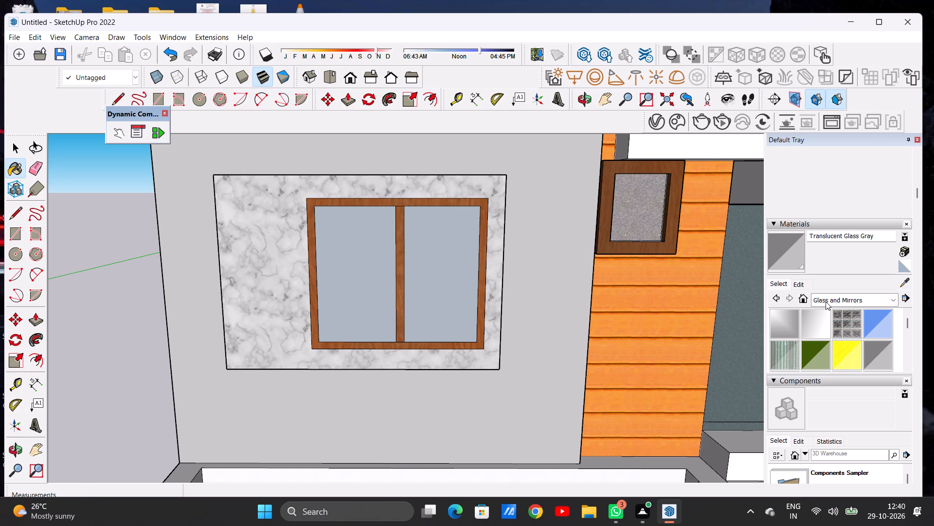
Recolour the ground-floor window's Translucent Glass Gray material to a medium orange-brown tint.
left_click(802, 288)
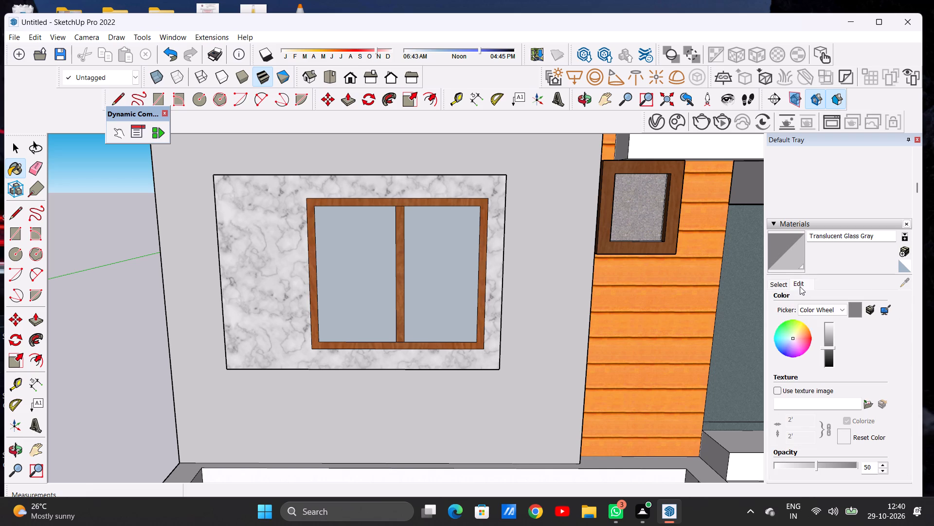
left_click(800, 286)
left_click(806, 330)
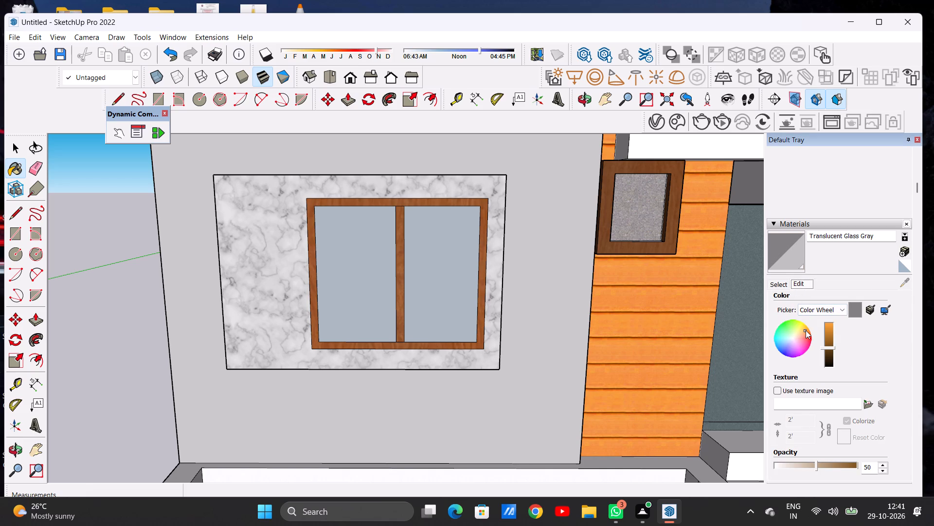
scroll(360, 331, "down", 8)
scroll(354, 315, "up", 6)
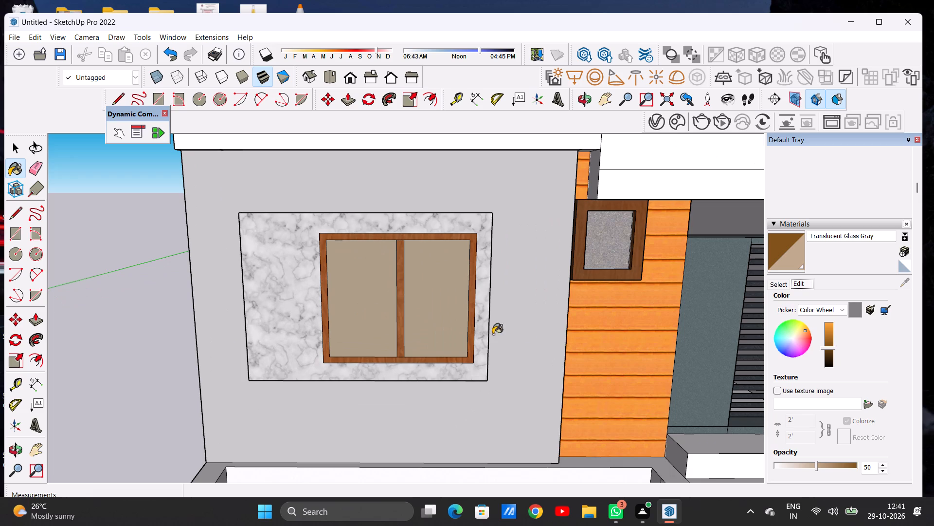
left_click(831, 339)
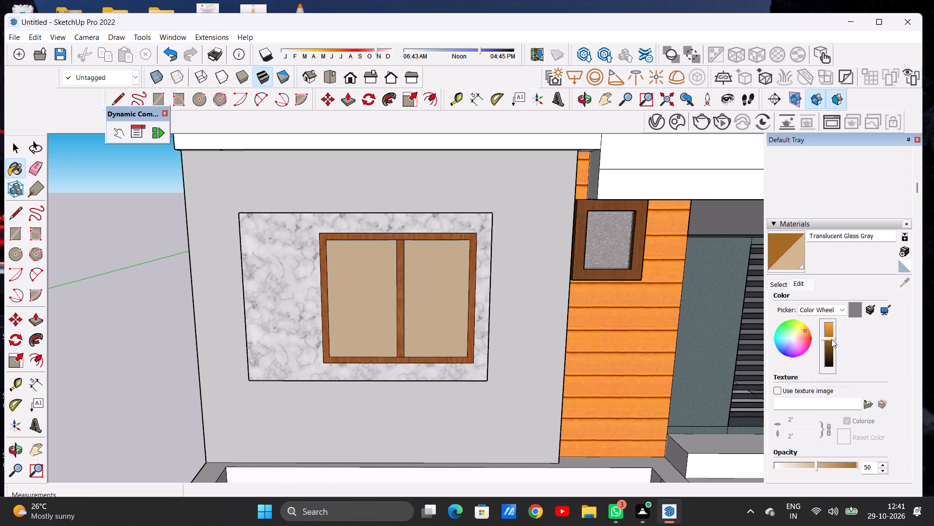
left_click(827, 333)
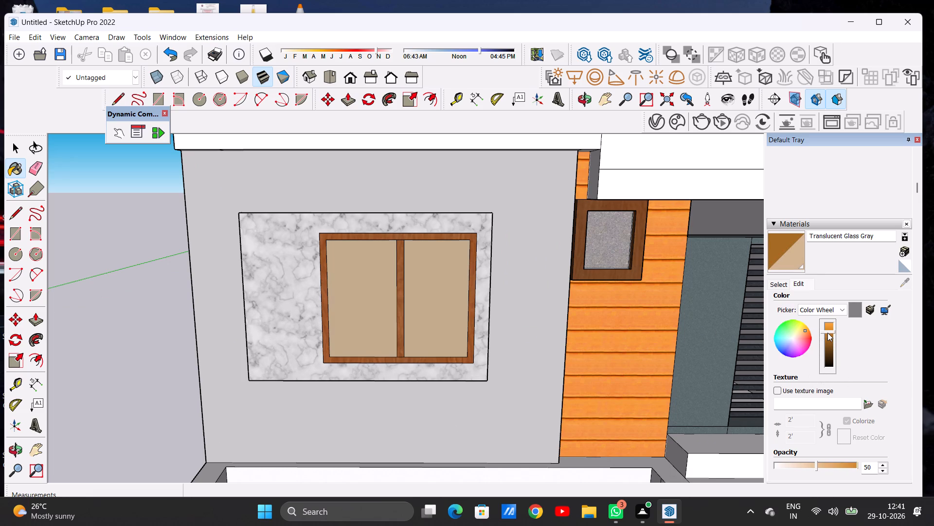
left_click(828, 338)
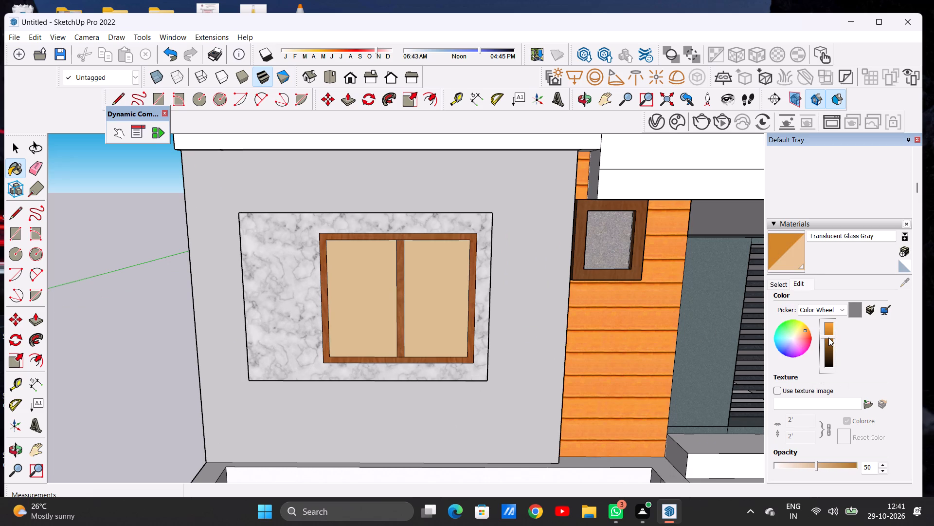
Paint both panes of the first-floor balcony window with the original Translucent Glass Gray from the Glass and Mirrors materials.
scroll(339, 384, "down", 11)
scroll(395, 390, "down", 4)
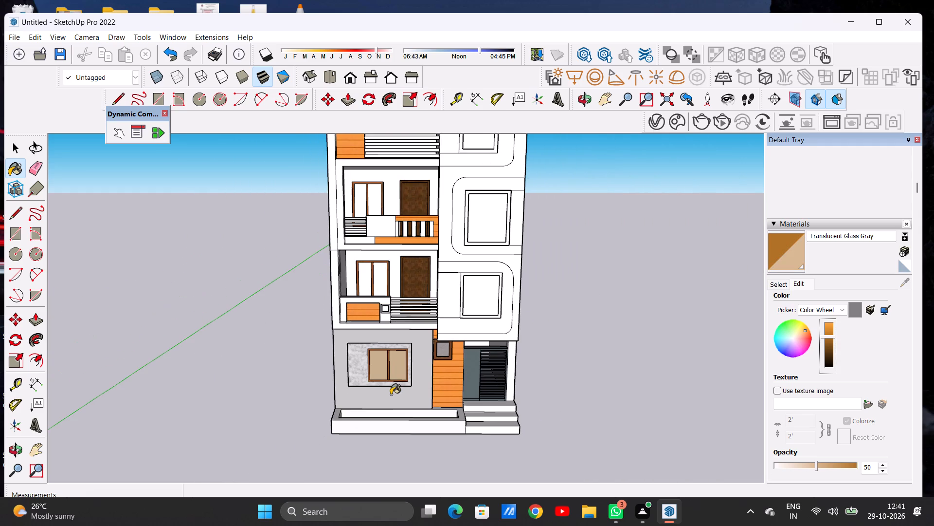
scroll(368, 279, "up", 11)
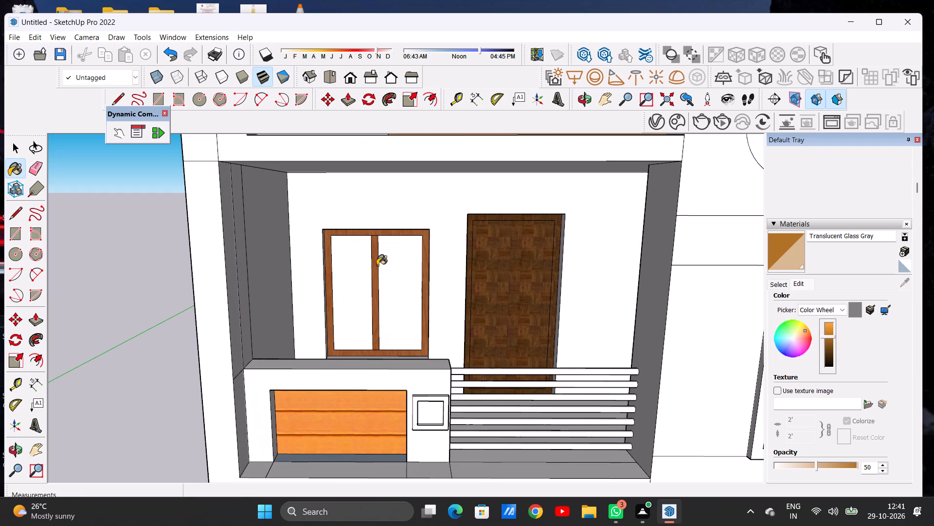
left_click(780, 289)
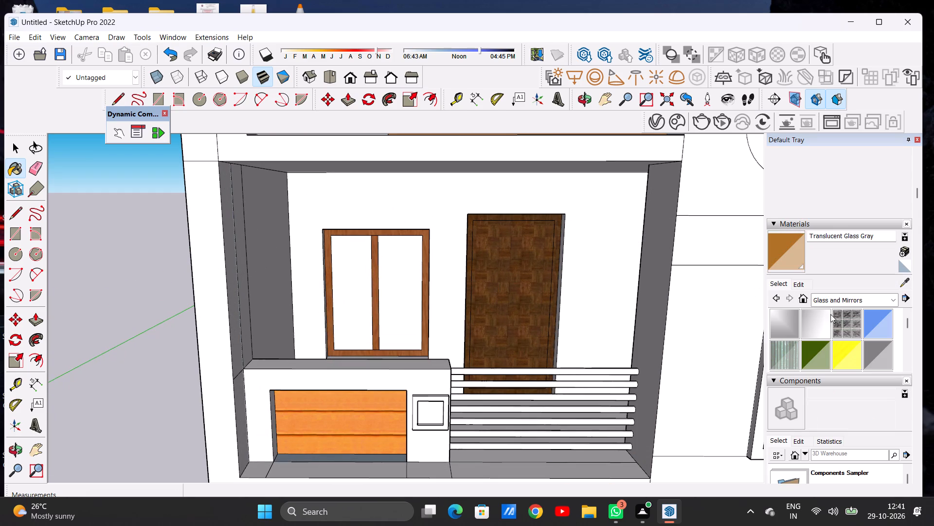
left_click(883, 353)
left_click(359, 299)
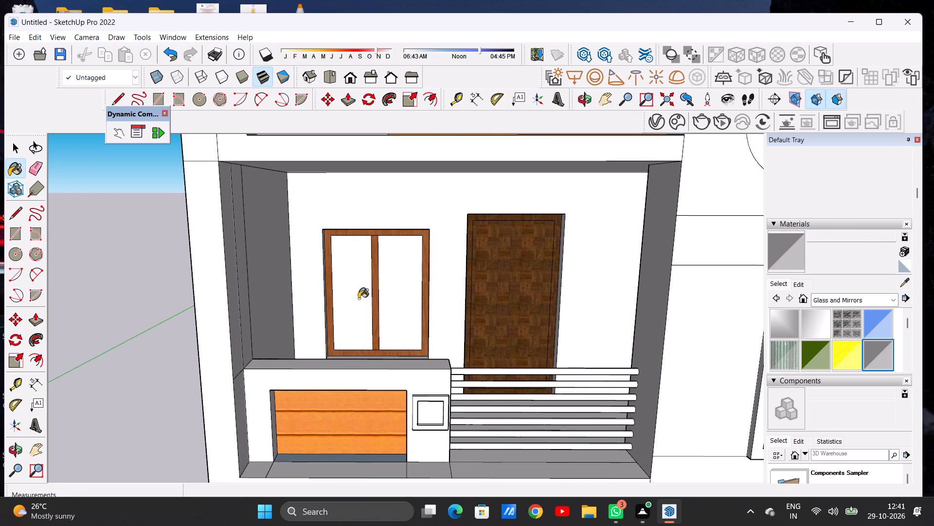
left_click(390, 298)
Paint both panes of the second-floor balcony window with the same untinted grey translucent glass.
scroll(387, 328, "down", 11)
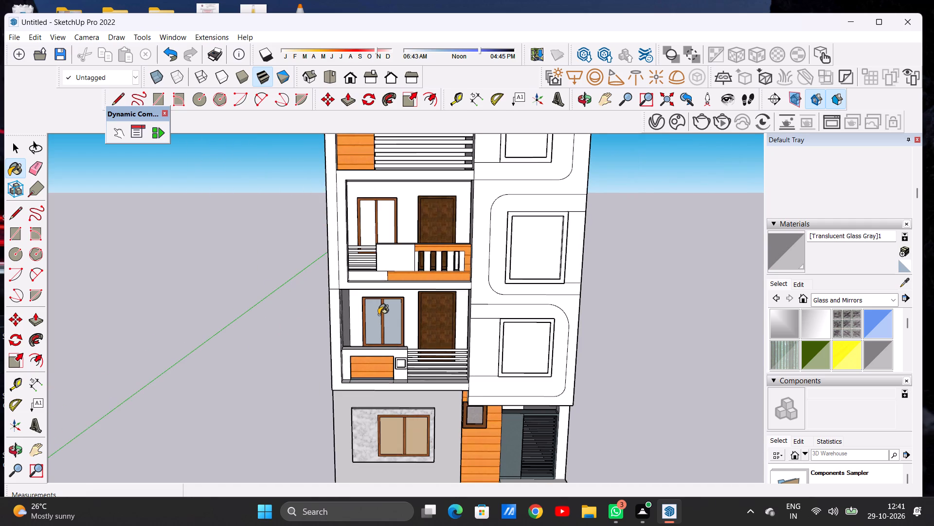
scroll(367, 244, "up", 12)
left_click(372, 235)
left_click(419, 235)
scroll(397, 270, "down", 4)
scroll(396, 276, "up", 1)
scroll(396, 276, "down", 2)
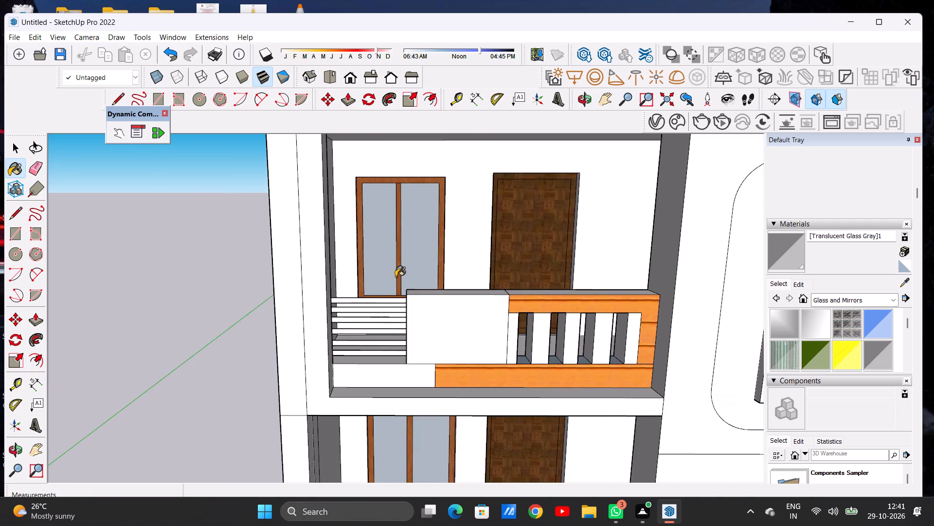
scroll(395, 277, "down", 10)
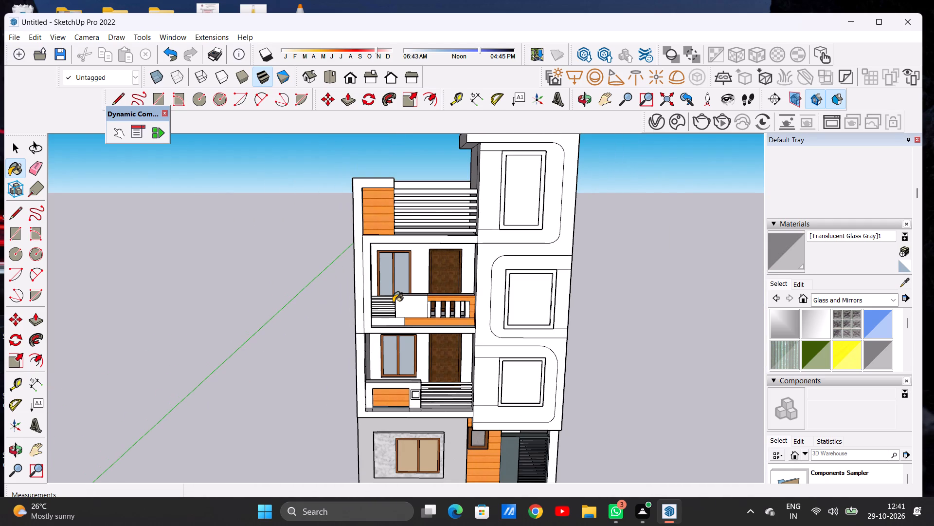
key("space")
Paint the six horizontal railing bars of the second-floor balcony with Formica Speckled Grey from the Synthetic Surfaces materials.
scroll(379, 252, "down", 6)
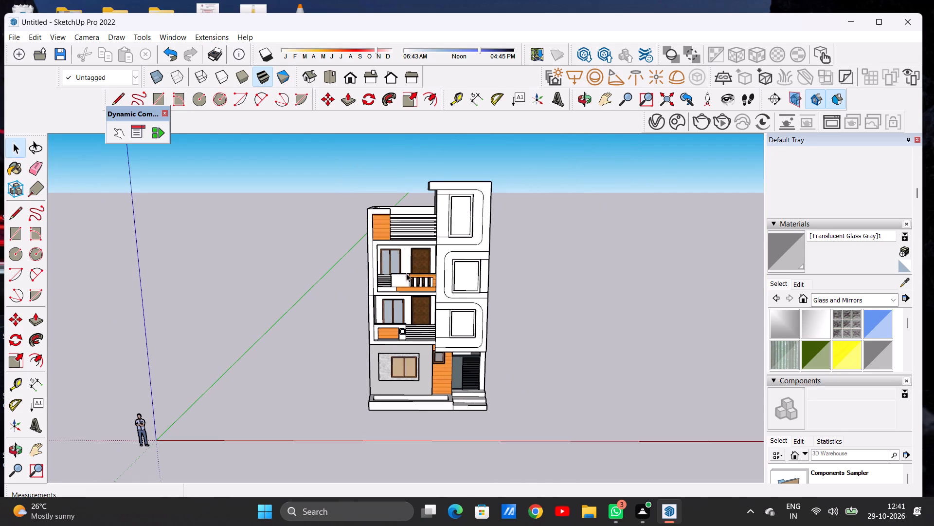
scroll(390, 282, "up", 11)
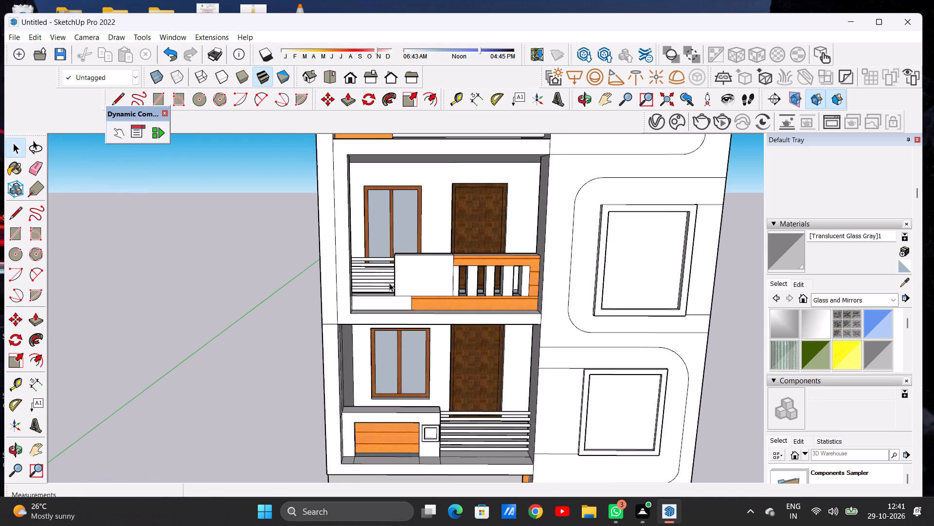
scroll(389, 283, "up", 1)
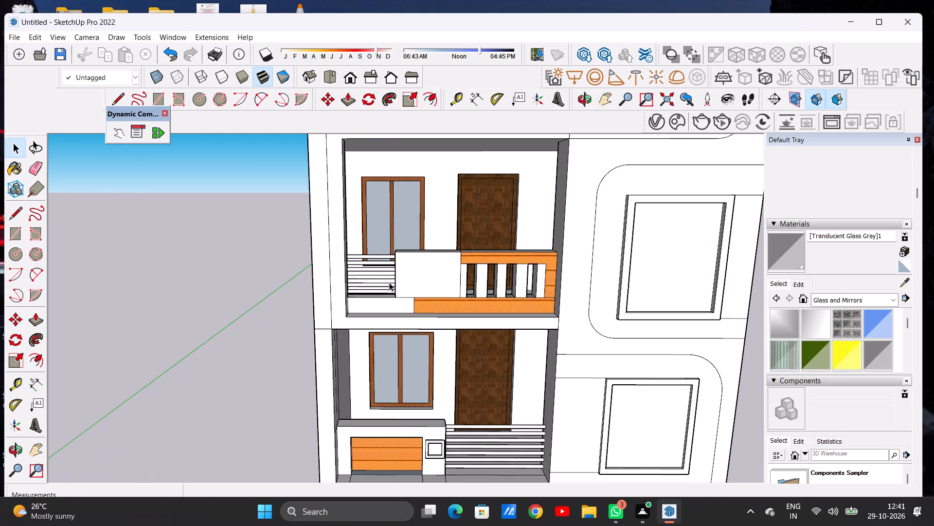
scroll(373, 286, "down", 3)
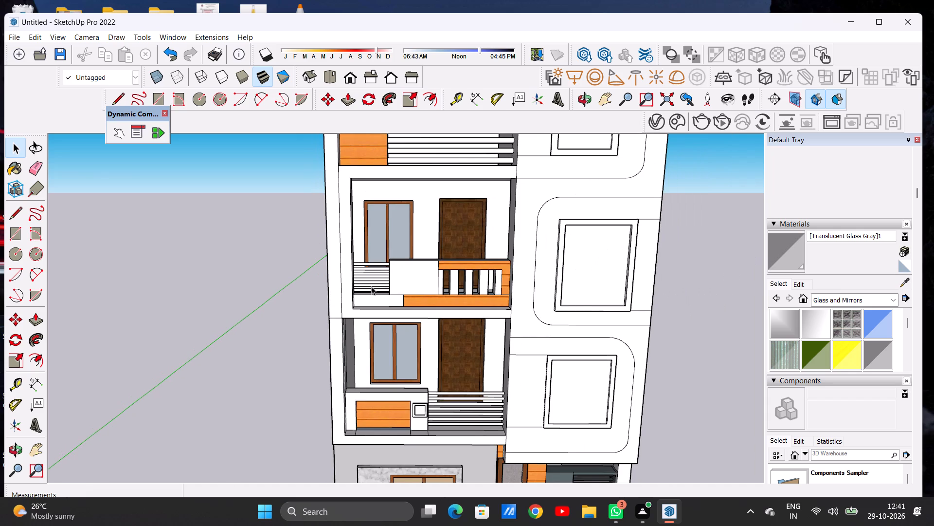
scroll(371, 286, "up", 5)
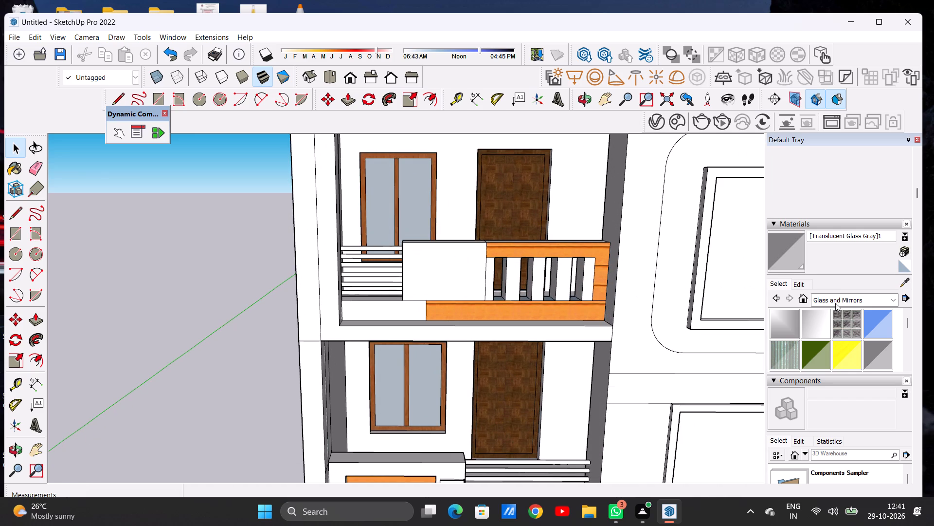
left_click(846, 298)
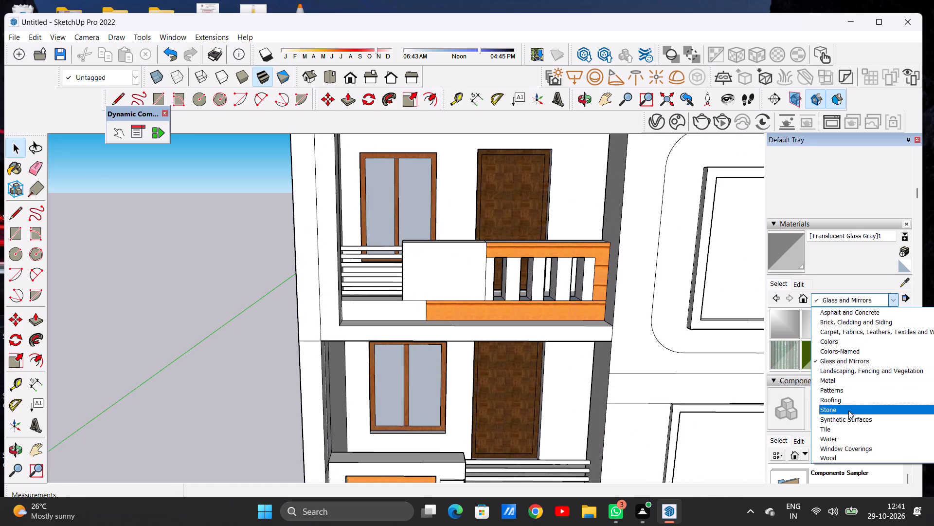
left_click(845, 421)
left_click(808, 352)
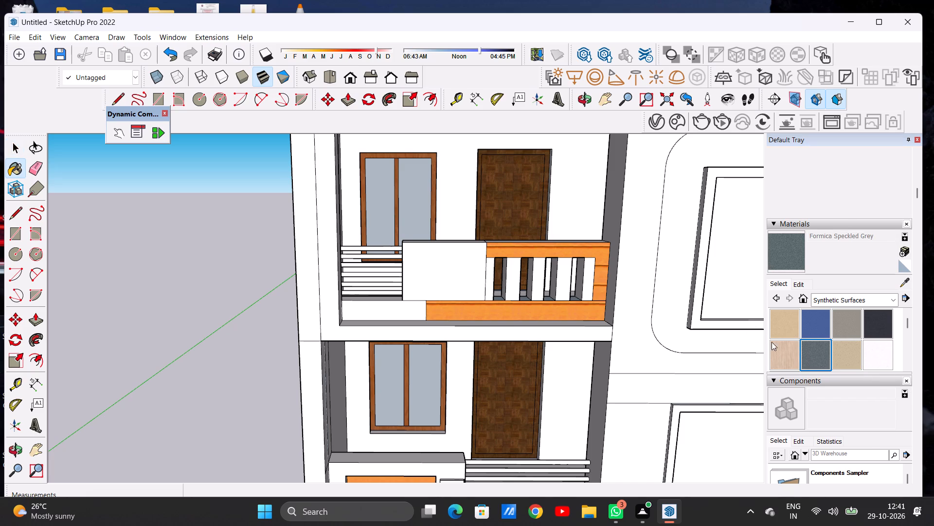
scroll(369, 244, "up", 11)
left_click(379, 244)
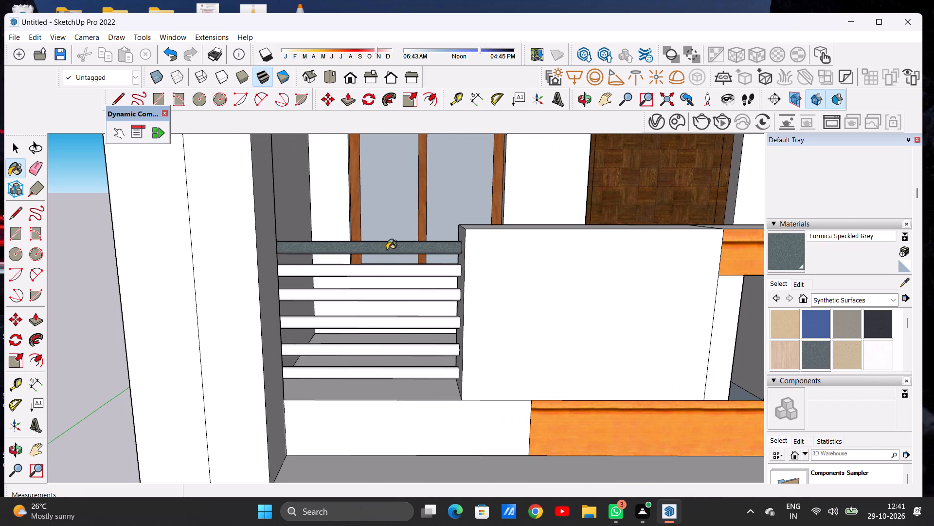
left_click(384, 272)
left_click(391, 294)
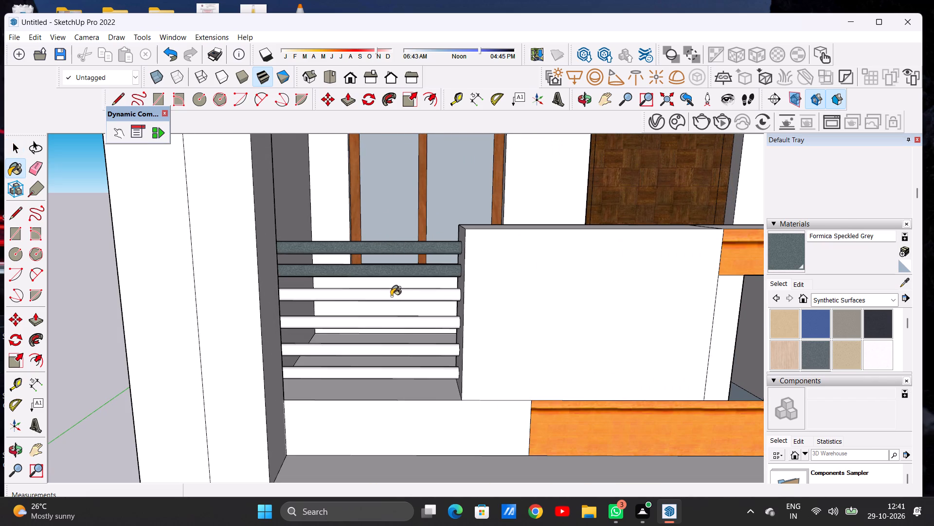
left_click(397, 320)
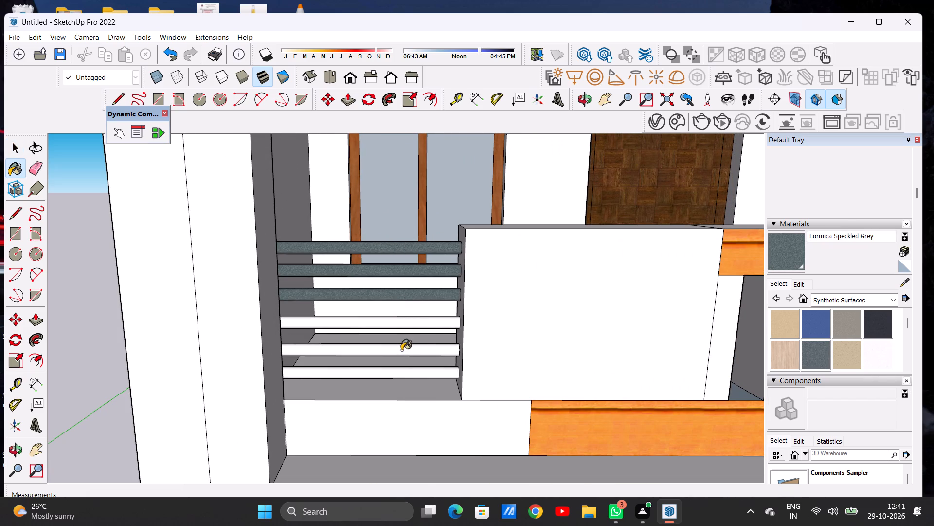
left_click(401, 350)
left_click(396, 375)
Paint the seven horizontal railing bars of the first-floor balcony with Formica Speckled Grey.
scroll(308, 328, "down", 11)
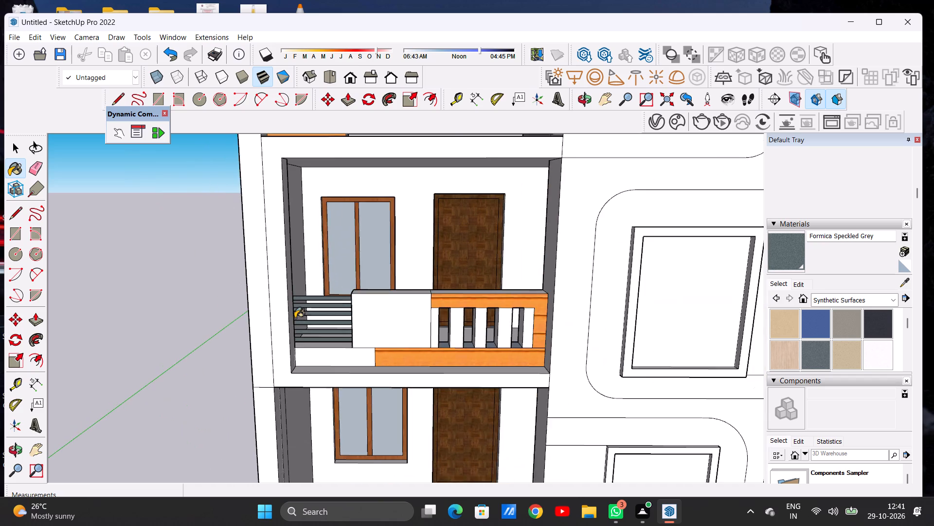
scroll(308, 309, "down", 1)
scroll(354, 278, "down", 10)
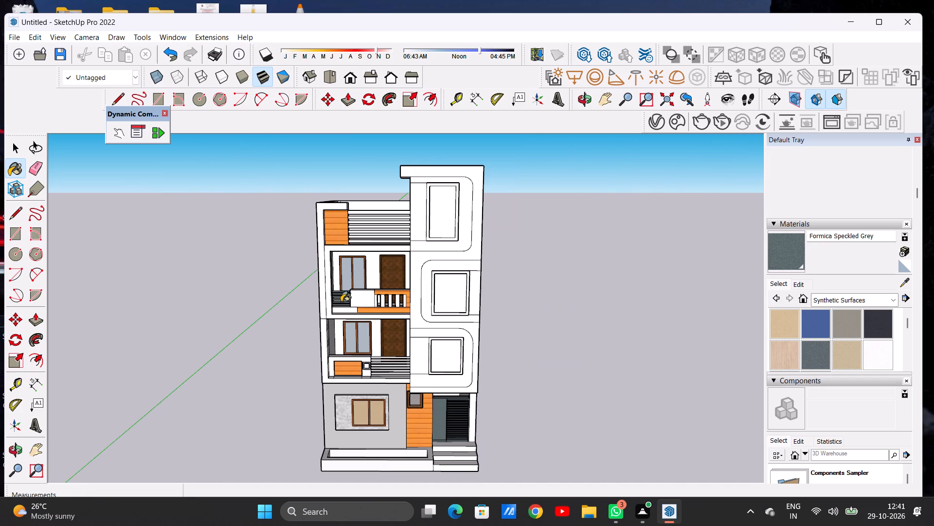
scroll(372, 274, "down", 4)
scroll(386, 329, "up", 9)
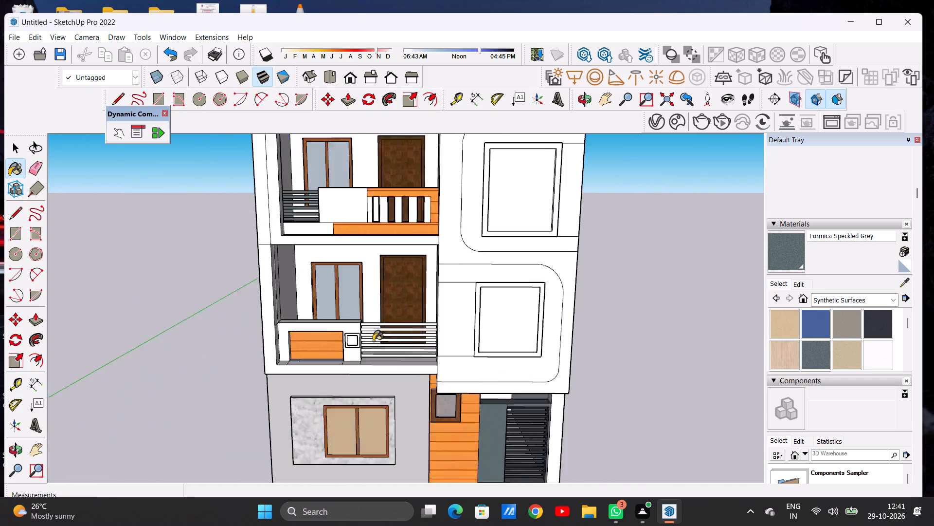
scroll(373, 341, "up", 20)
scroll(373, 341, "up", 3)
left_click(335, 373)
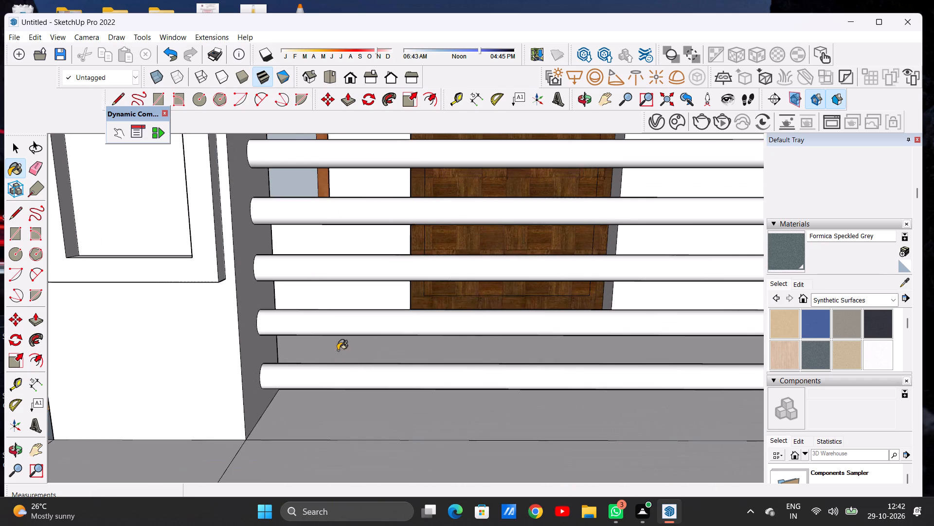
left_click(338, 324)
left_click(344, 263)
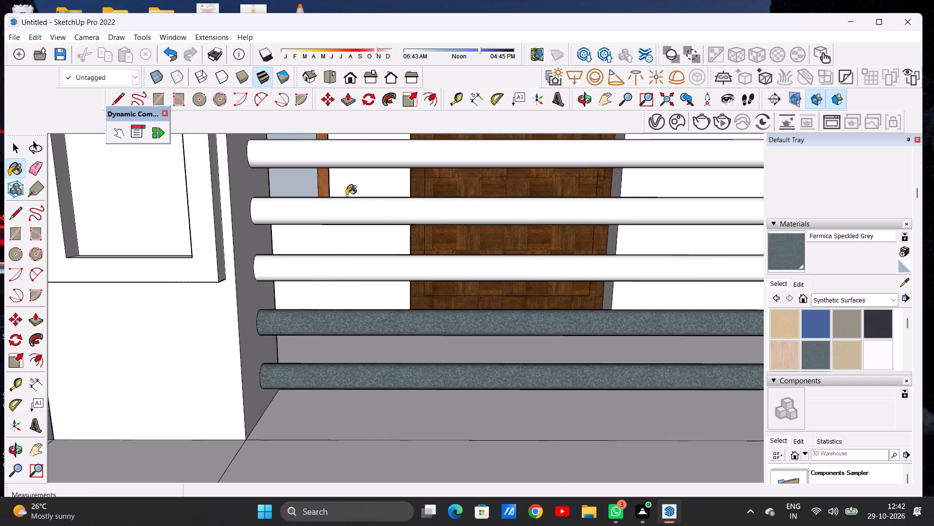
left_click(343, 205)
scroll(308, 228, "down", 7)
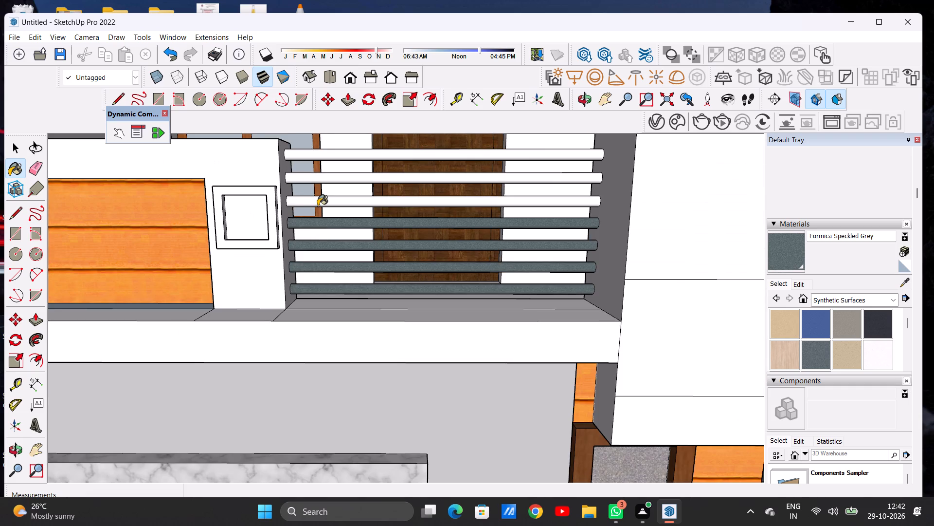
left_click(318, 206)
left_click(325, 187)
left_click(331, 165)
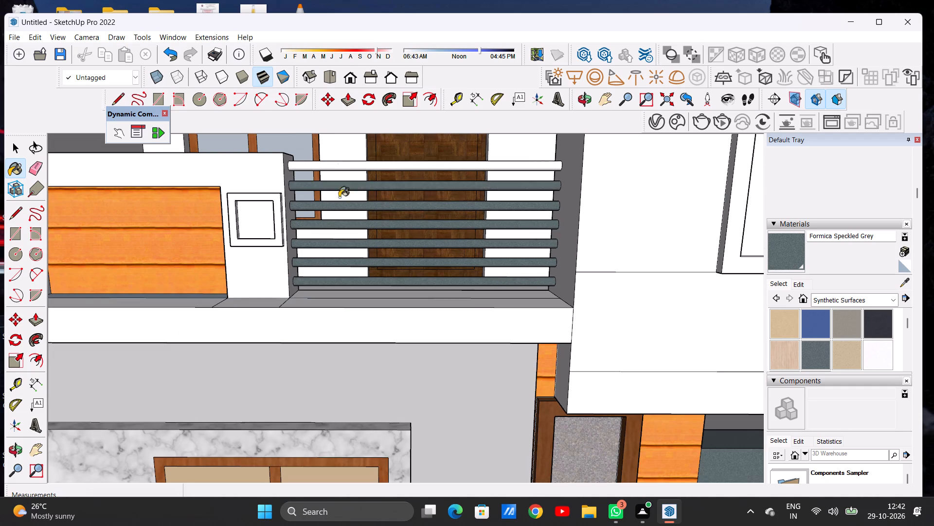
Paint the terrace's seven horizontal railing bars and the adjoining side face of the wood-clad panel with Formica Speckled Grey.
scroll(367, 243, "down", 13)
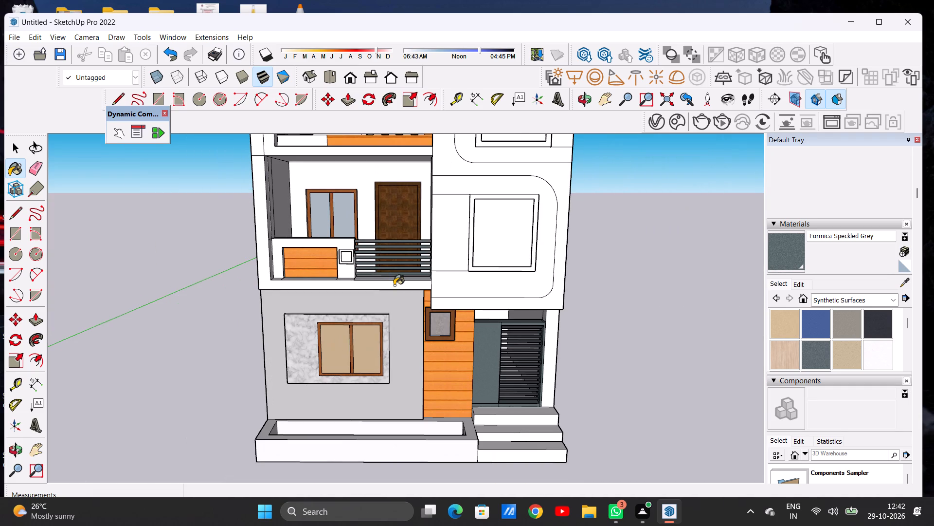
scroll(394, 285, "down", 12)
scroll(395, 287, "up", 1)
scroll(395, 287, "down", 1)
scroll(362, 166, "up", 13)
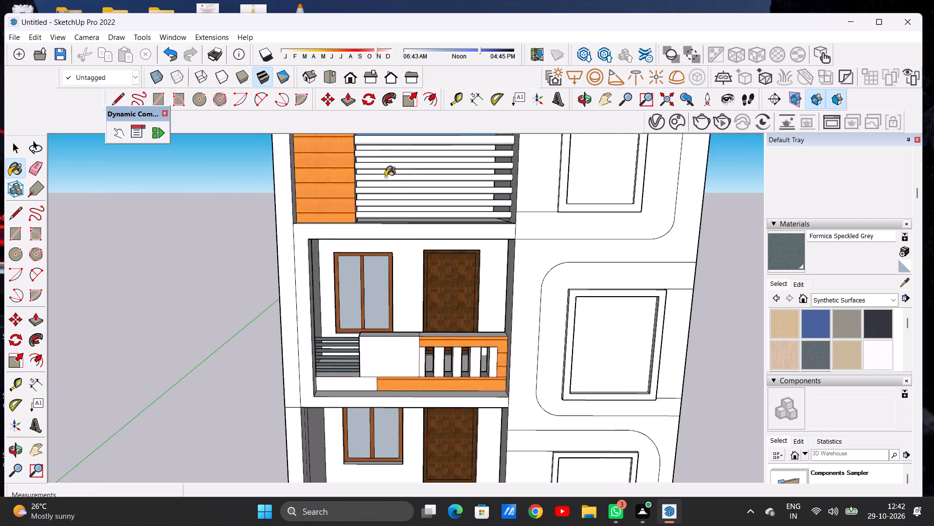
middle_click_drag(380, 187, 288, 214)
scroll(404, 234, "down", 12)
scroll(397, 204, "up", 8)
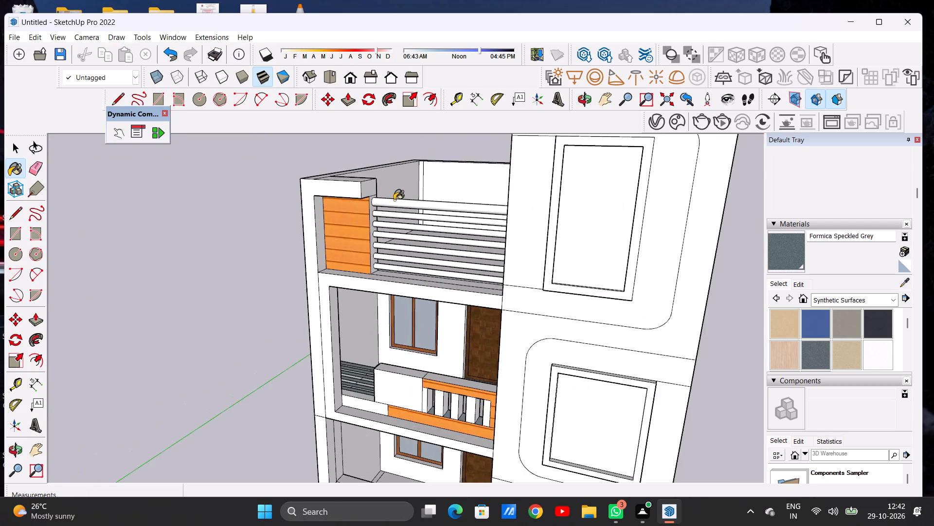
scroll(394, 200, "up", 16)
scroll(384, 204, "down", 1)
scroll(384, 204, "up", 1)
left_click(318, 188)
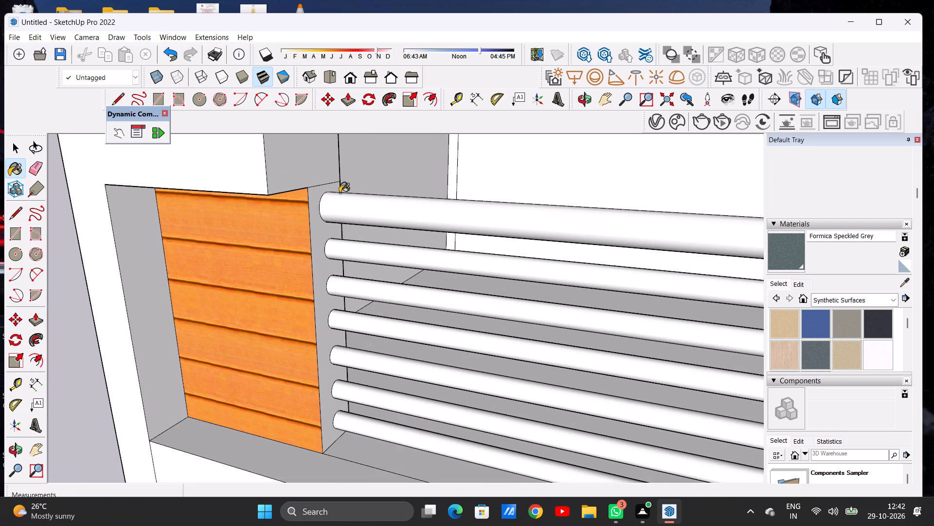
left_click(358, 206)
left_click(358, 255)
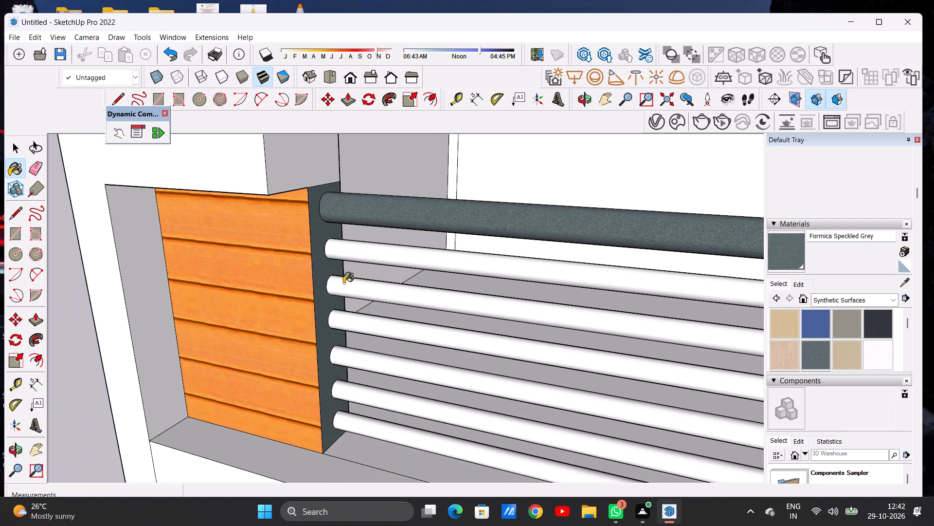
left_click(344, 288)
left_click(347, 323)
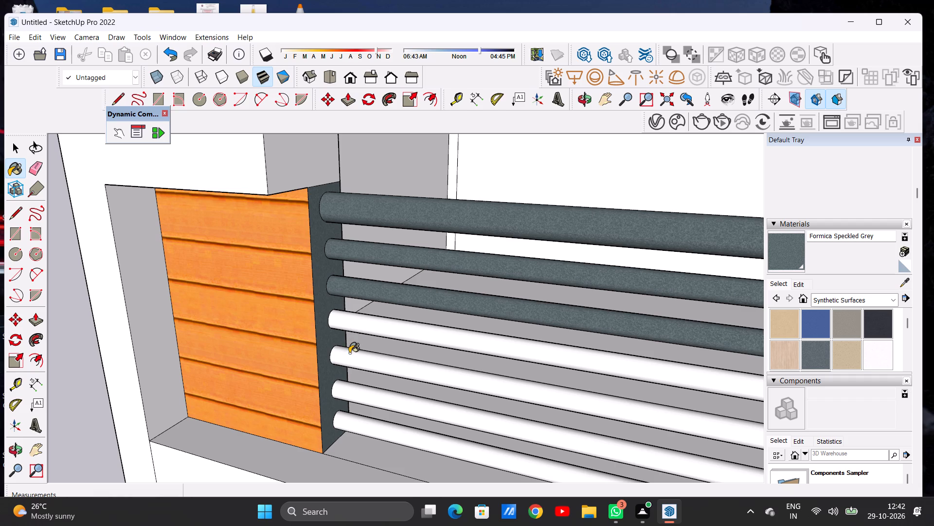
left_click(349, 353)
scroll(351, 249, "down", 5)
scroll(344, 367, "up", 6)
scroll(351, 328, "up", 5)
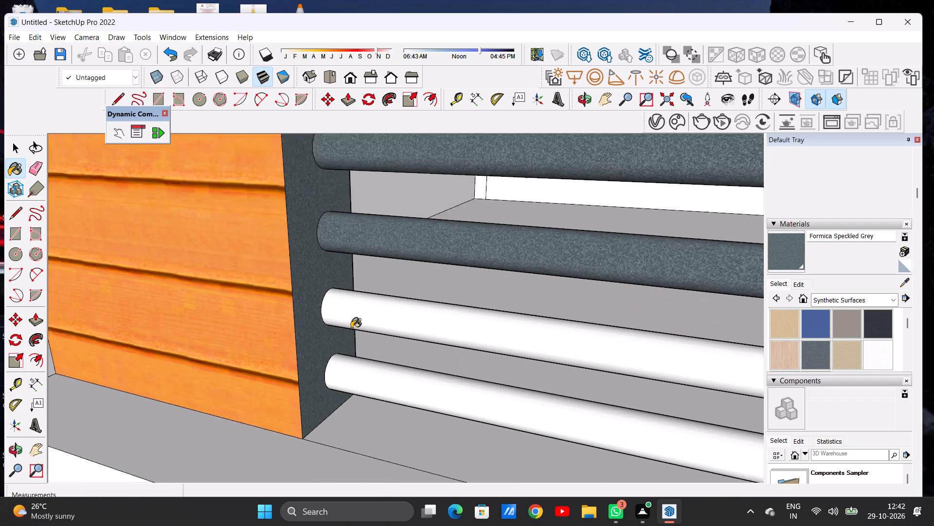
scroll(351, 328, "up", 1)
left_click(351, 313)
left_click(357, 367)
Examine the terrace railing bars from both ends and review the whole front facade.
scroll(350, 342, "down", 4)
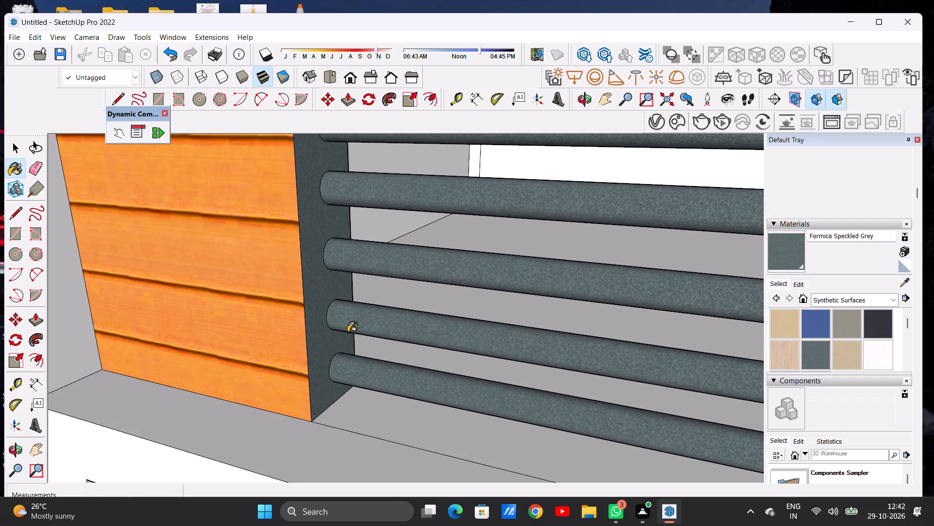
scroll(353, 333, "down", 8)
scroll(377, 322, "up", 1)
scroll(379, 322, "down", 1)
scroll(380, 322, "up", 1)
scroll(381, 322, "down", 19)
middle_click_drag(339, 310, 500, 279)
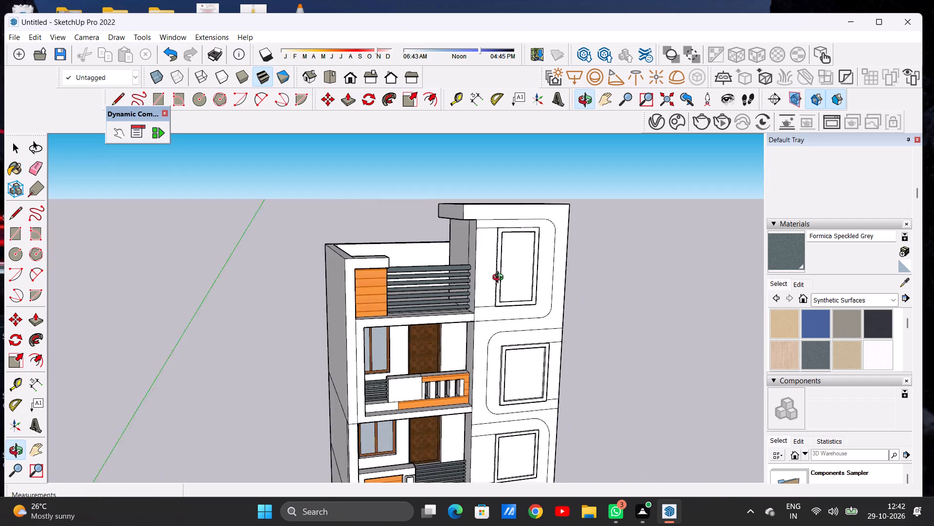
middle_click_drag(500, 279, 572, 276)
scroll(469, 276, "up", 14)
scroll(459, 282, "down", 1)
scroll(459, 282, "up", 6)
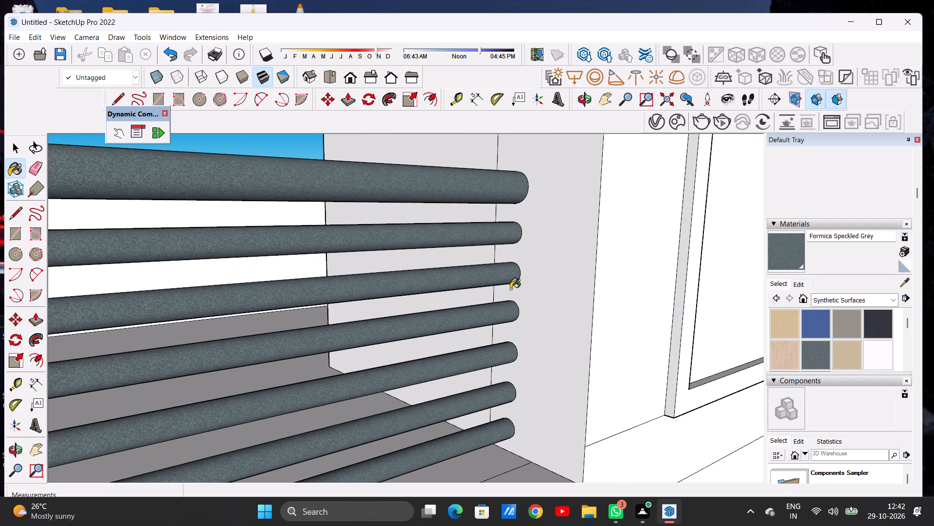
middle_click_drag(480, 294, 361, 294)
scroll(463, 301, "down", 8)
scroll(572, 289, "up", 1)
scroll(575, 288, "down", 6)
scroll(573, 272, "up", 1)
scroll(569, 272, "down", 6)
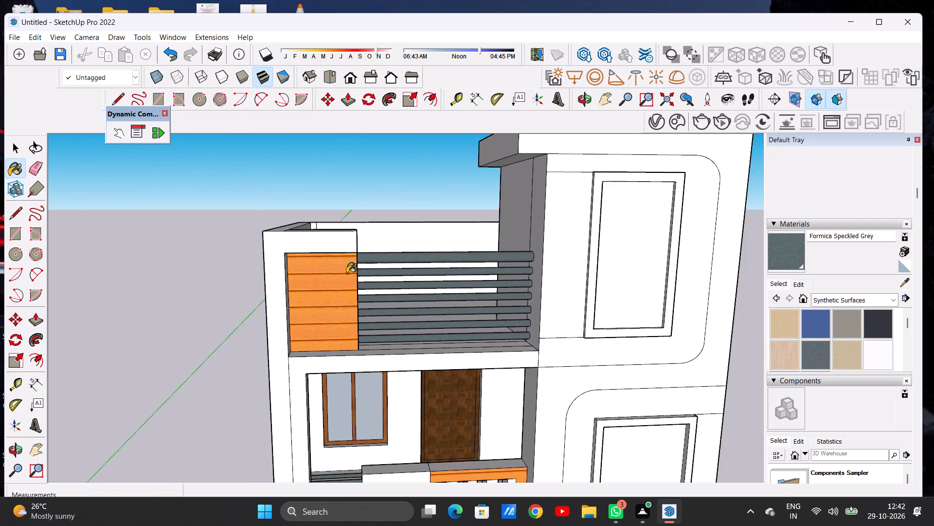
scroll(347, 273, "down", 14)
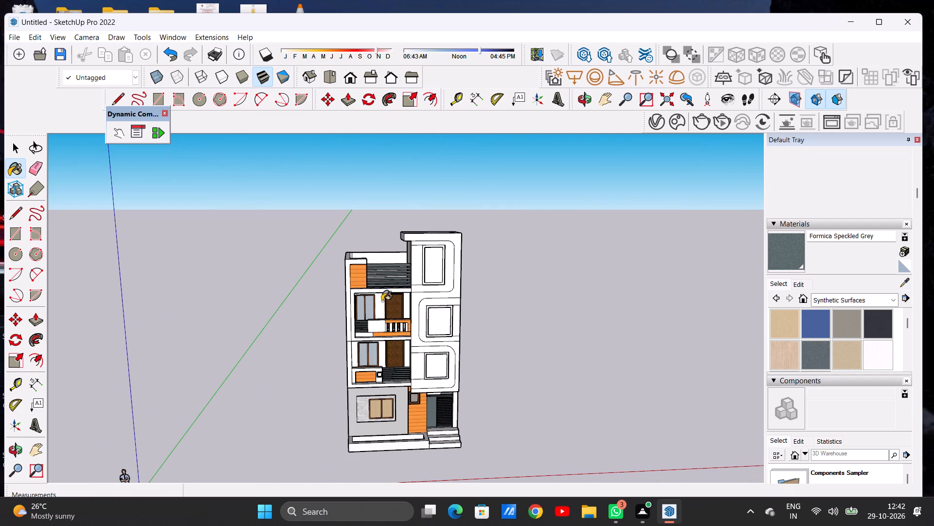
Paint the back wall of the second-floor balcony, around its window and door, with Formica Speckled Grey.
scroll(379, 300, "up", 8)
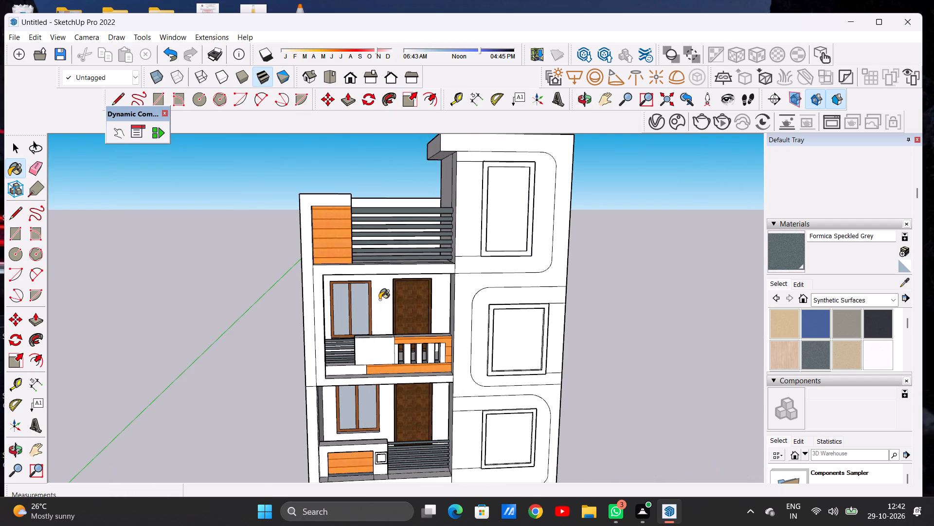
left_click(379, 300)
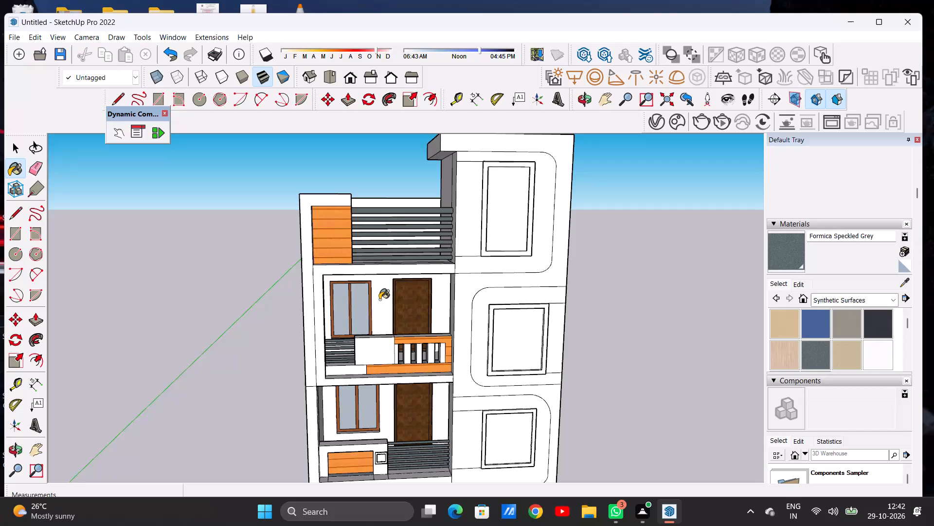
key("space")
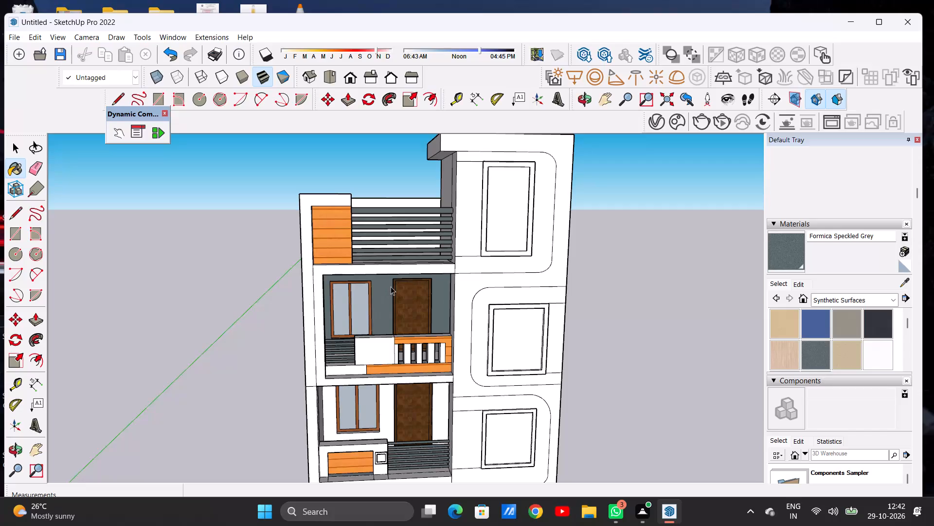
Paint the outer front frame beside the terrace and second-floor balcony, and the first-floor balcony's L-shaped front frame, with Terrazzo Light Blue.
scroll(792, 325, "down", 2)
left_click(782, 323)
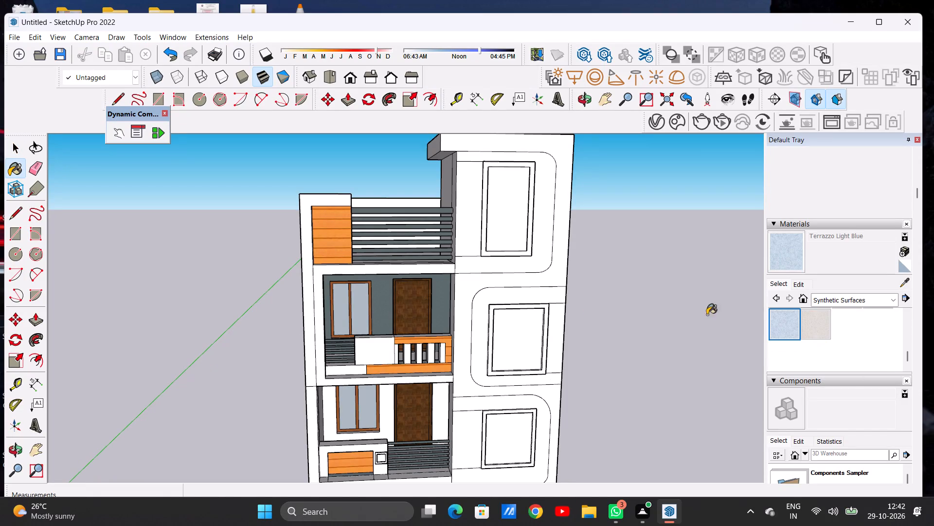
scroll(318, 333, "up", 8)
left_click(309, 337)
scroll(313, 319, "down", 11)
scroll(314, 383, "up", 5)
scroll(314, 384, "down", 1)
scroll(318, 380, "up", 6)
left_click(309, 370)
scroll(319, 360, "down", 11)
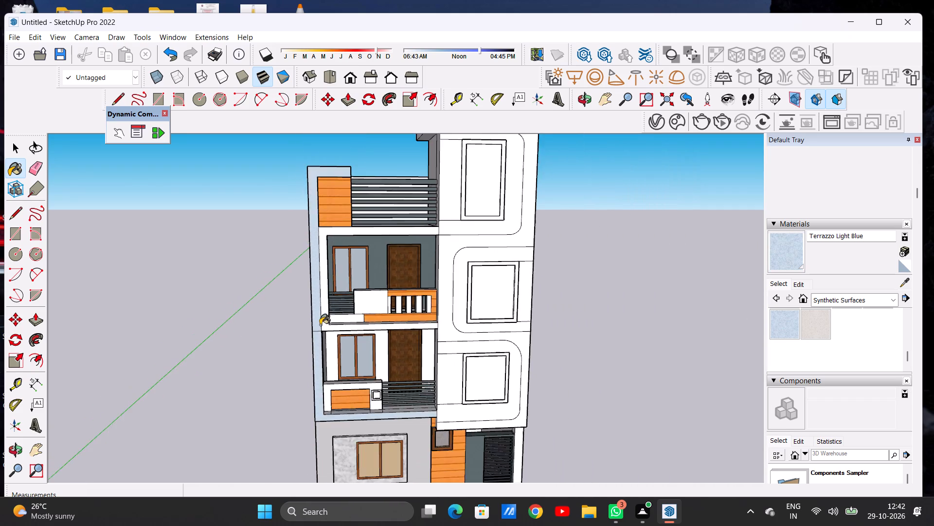
Erase the three dividing edges across the floor ledge in front of the first-floor balcony parapet.
scroll(319, 323, "down", 5)
scroll(329, 389, "up", 13)
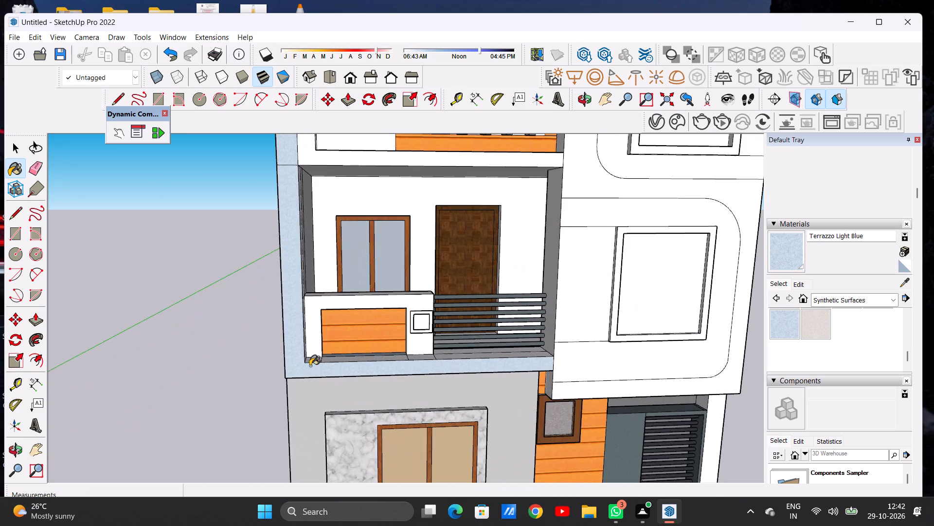
middle_click_drag(306, 367, 288, 440)
scroll(364, 367, "up", 8)
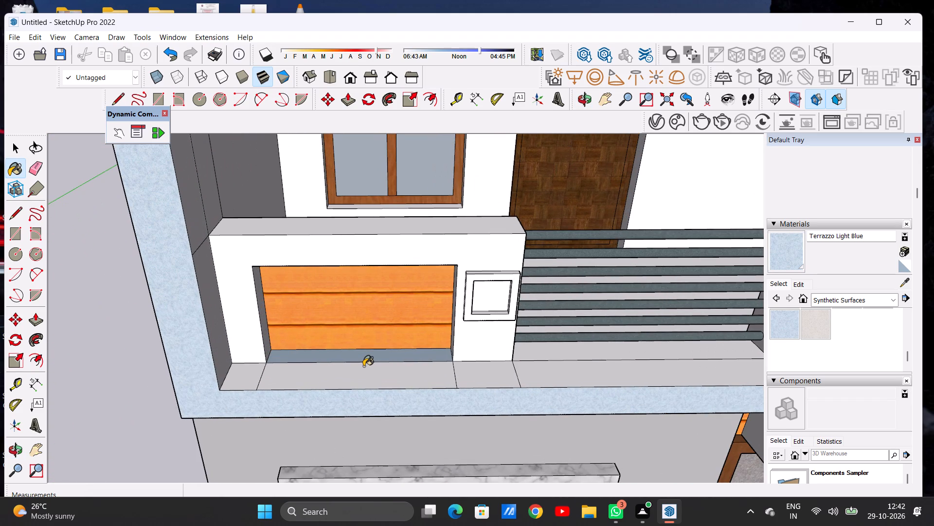
key("space")
type("E")
scroll(363, 366, "up", 4)
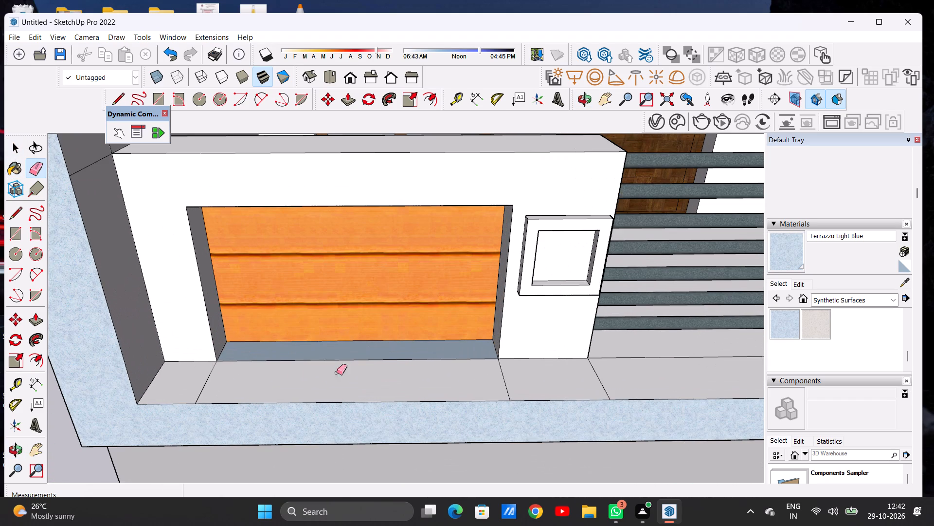
left_click(204, 379)
left_click_drag(198, 382, 214, 385)
left_click_drag(510, 373, 501, 379)
left_click_drag(603, 366, 586, 378)
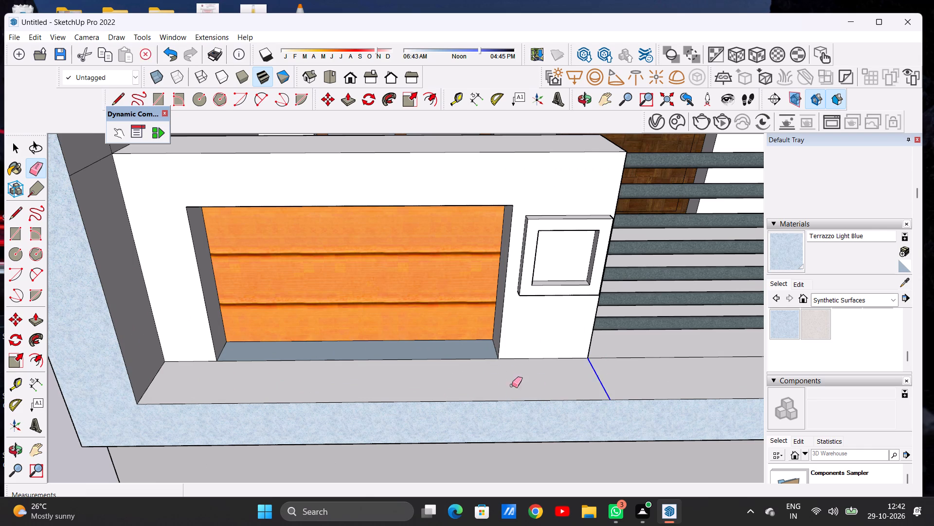
scroll(486, 383, "down", 8)
key("space")
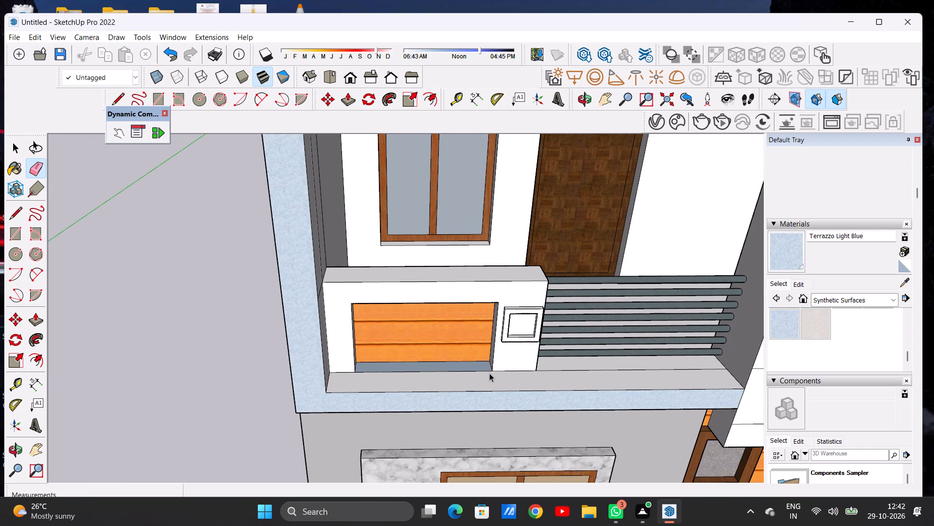
Paint the merged floor ledge in front of the first-floor balcony parapet with Terrazzo Light Blue.
left_click(787, 258)
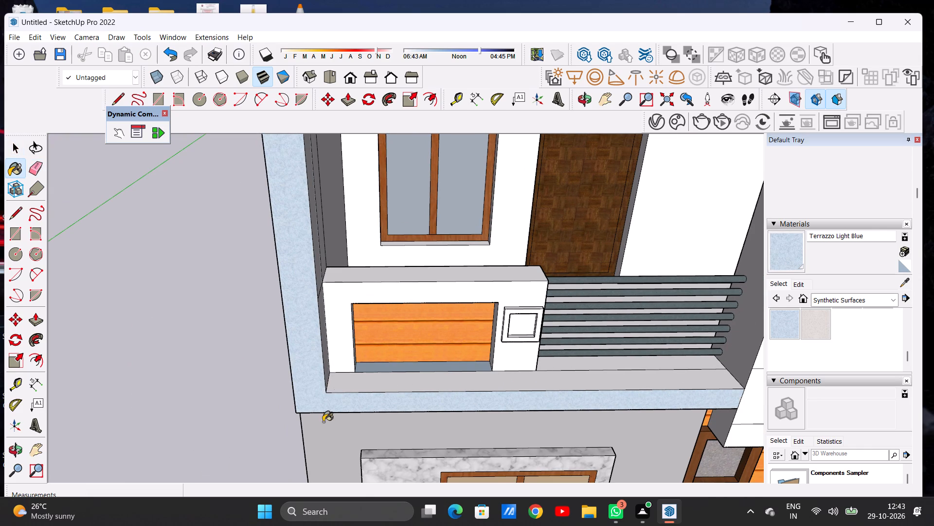
scroll(346, 394, "up", 7)
left_click(341, 380)
scroll(337, 390, "down", 9)
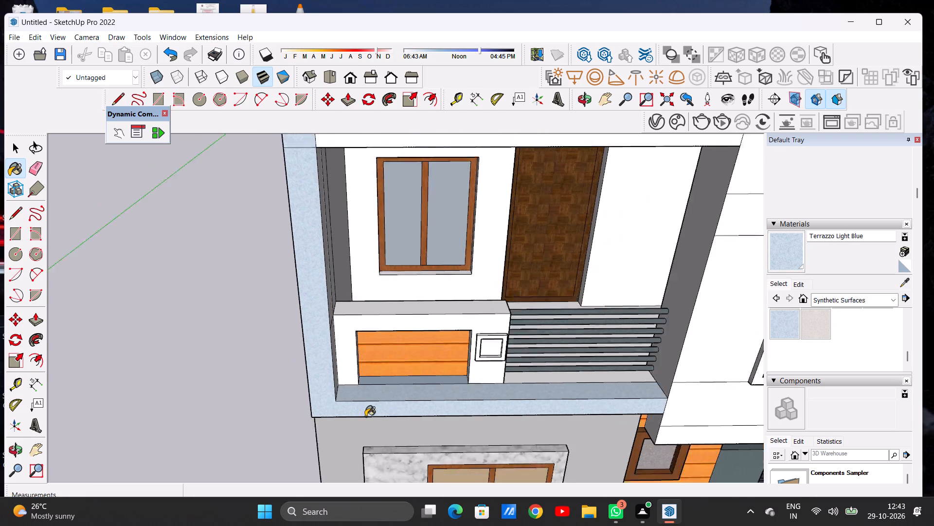
scroll(365, 416, "down", 10)
Paint the upper and lower inner side faces of the first-floor balcony's outer frame with Terrazzo Light Blue.
middle_click_drag(402, 406, 236, 323)
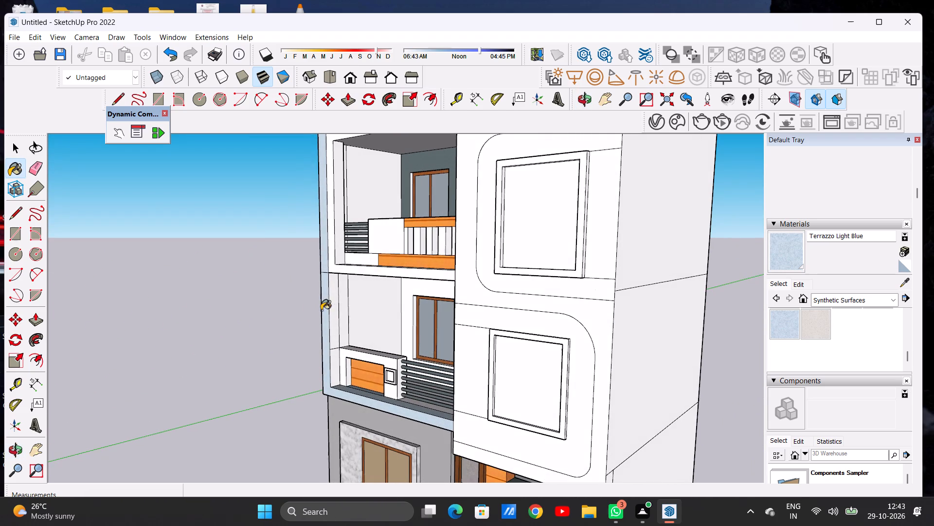
scroll(328, 311, "up", 11)
left_click(339, 316)
scroll(352, 305, "down", 6)
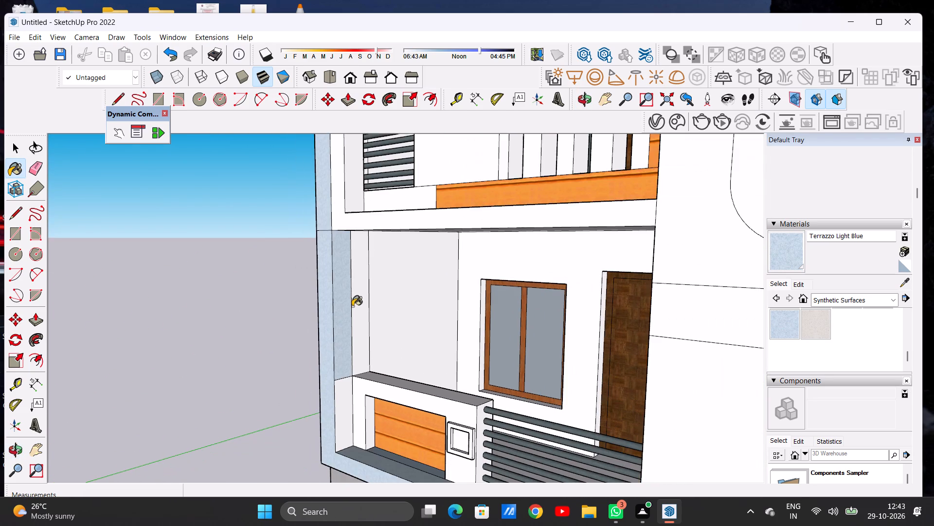
scroll(337, 403, "up", 5)
left_click(349, 395)
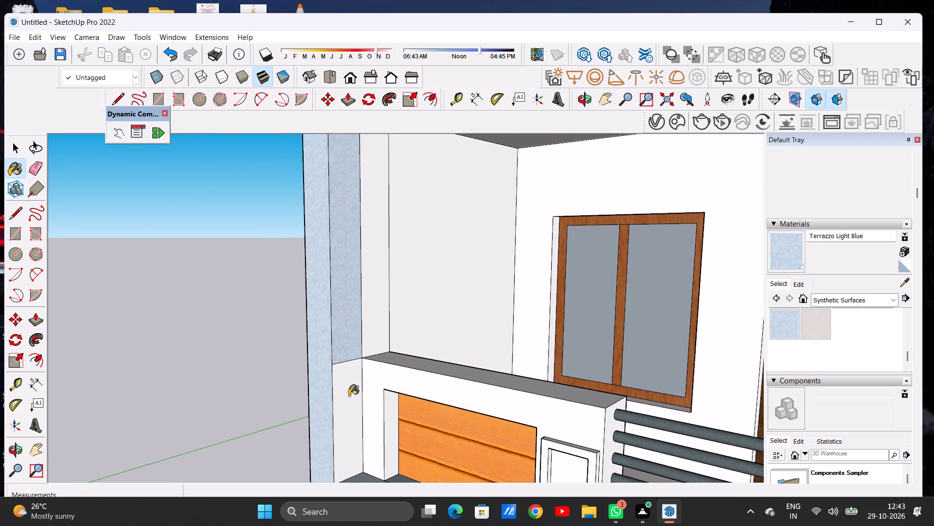
Inspect the light-blue outer frame from the front, the sides and above the terrace.
scroll(353, 395, "down", 15)
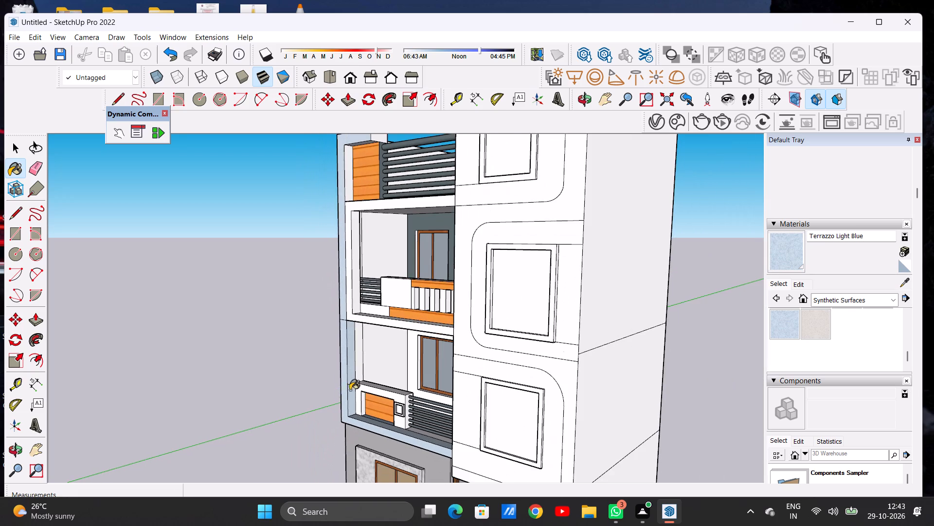
middle_click_drag(328, 391, 403, 385)
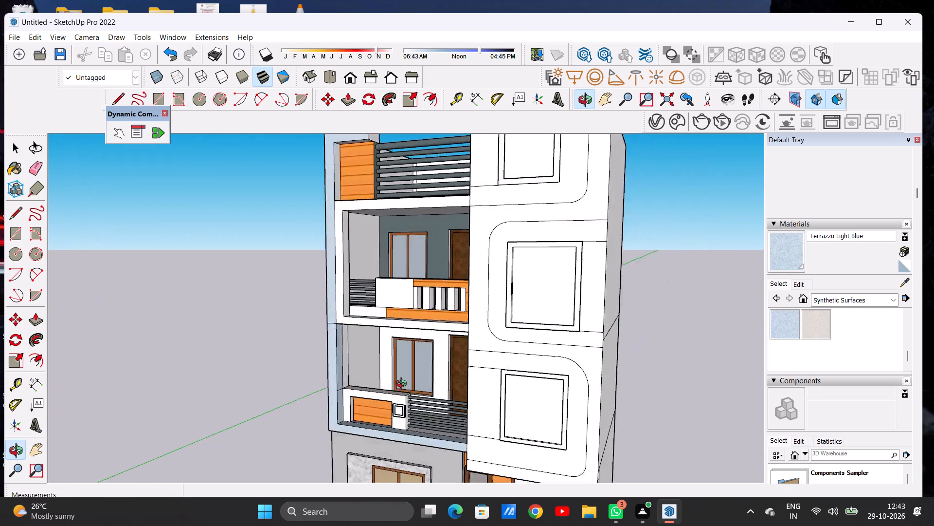
middle_click_drag(403, 385, 513, 378)
middle_click_drag(348, 381, 505, 381)
scroll(362, 385, "up", 1)
scroll(362, 385, "down", 1)
scroll(362, 385, "up", 3)
left_click(362, 385)
scroll(365, 377, "up", 1)
scroll(365, 376, "down", 12)
middle_click_drag(412, 382, 391, 379)
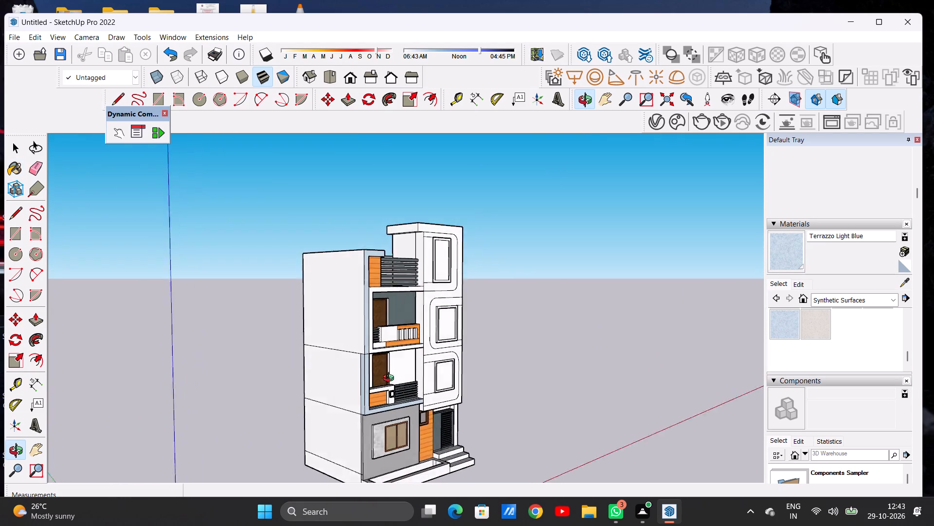
middle_click_drag(391, 379, 273, 379)
scroll(310, 394, "down", 4)
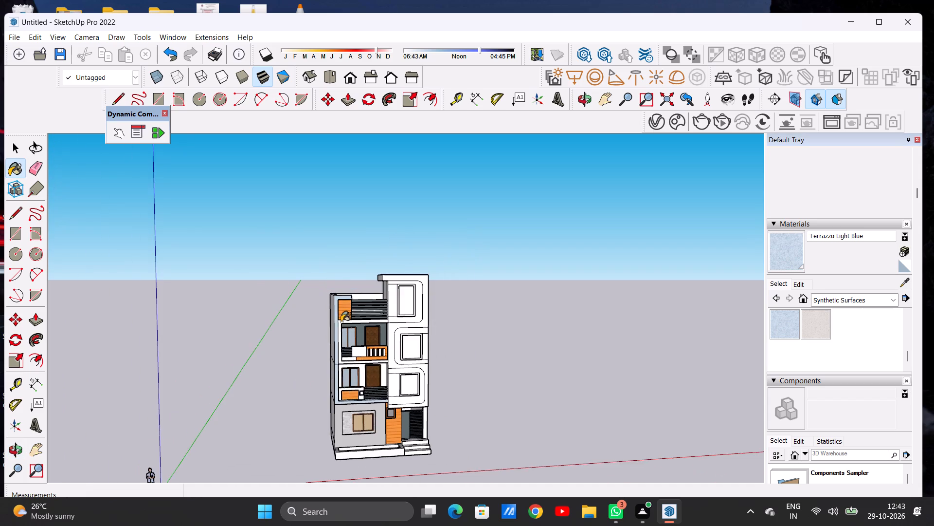
scroll(346, 313, "up", 14)
middle_click_drag(318, 280, 334, 391)
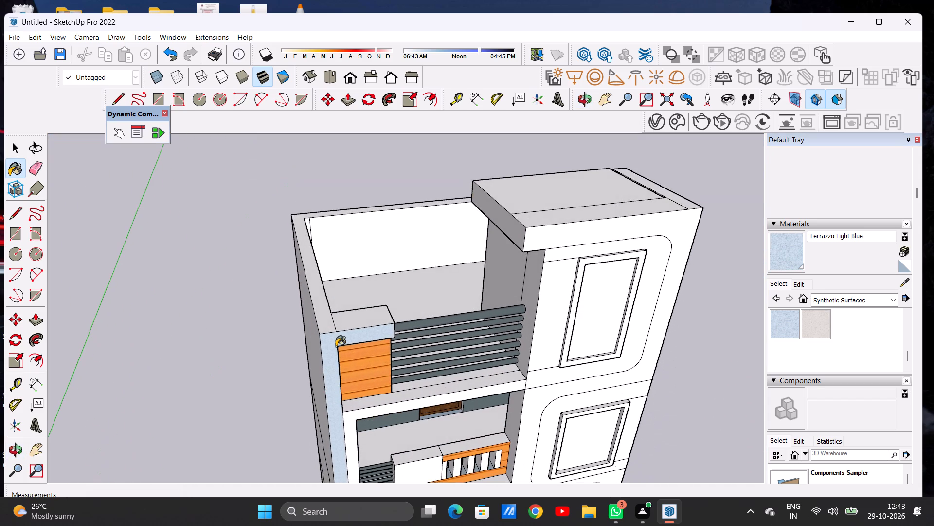
scroll(335, 339, "up", 7)
scroll(344, 337, "down", 9)
middle_click_drag(334, 355, 356, 340)
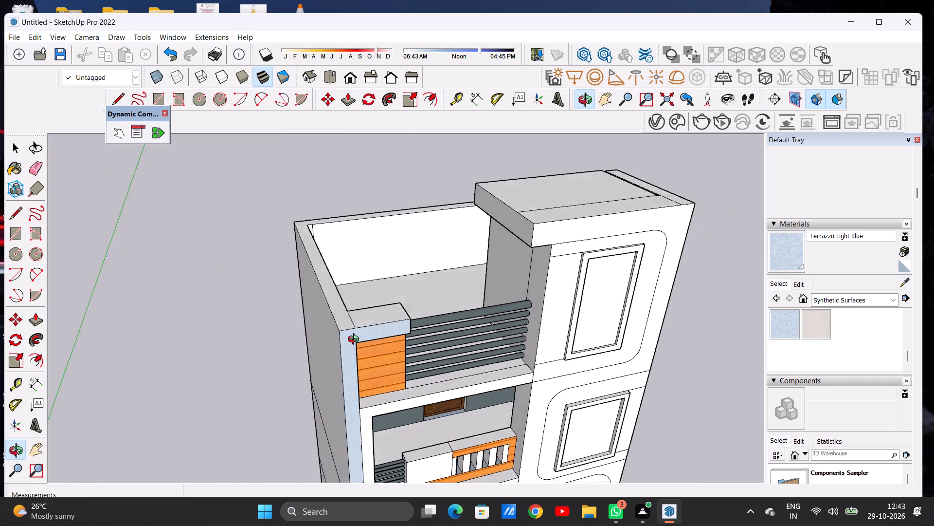
middle_click_drag(356, 340, 278, 279)
scroll(276, 329, "down", 3)
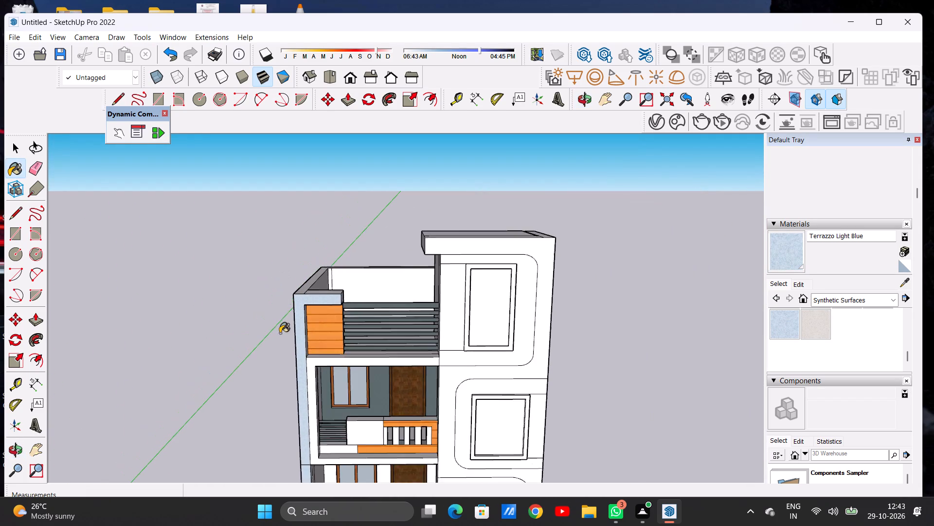
Paint the continuous front band around the tower's three rounded window panels and roof projection with Terrazzo Light Blue.
scroll(280, 333, "down", 7)
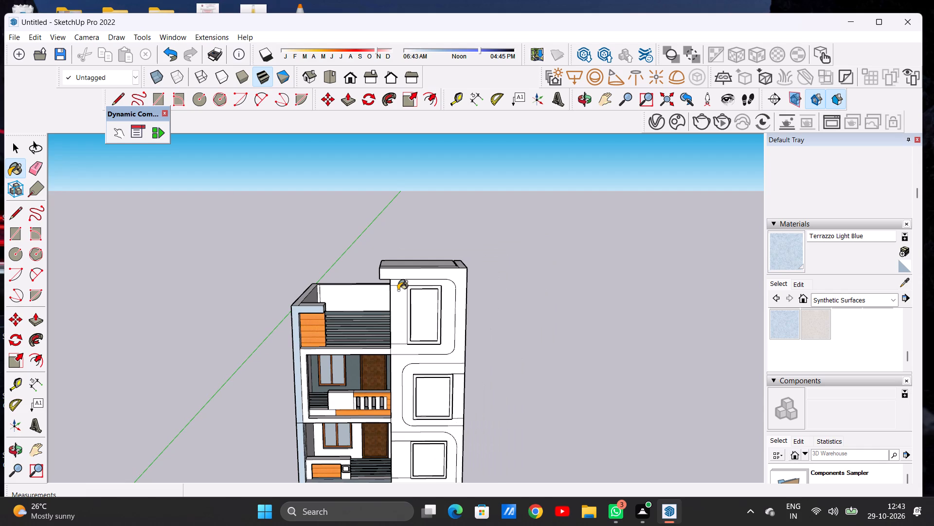
scroll(398, 289, "up", 7)
left_click(403, 276)
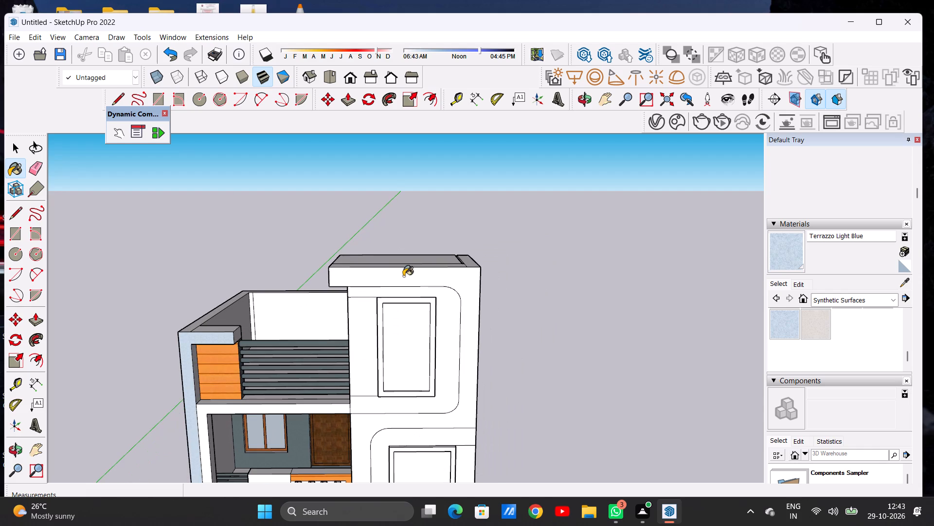
scroll(420, 285, "down", 11)
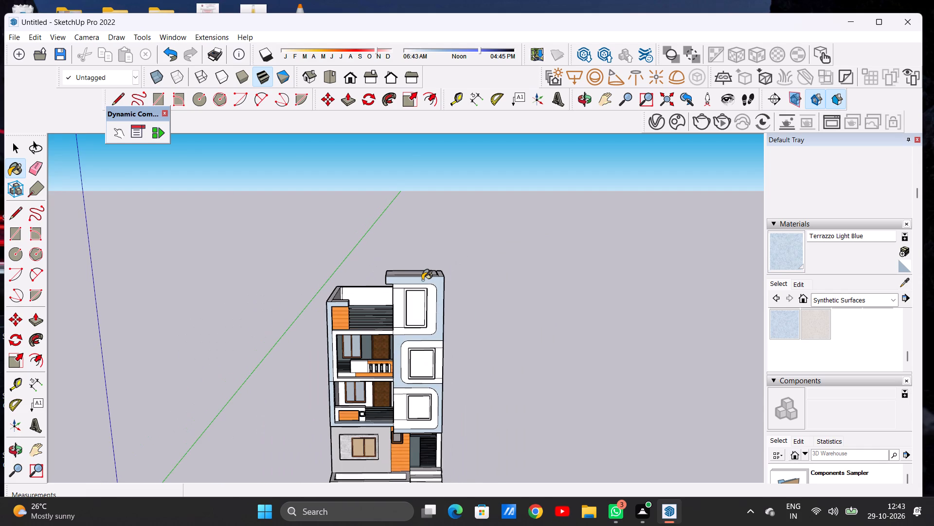
scroll(410, 440, "up", 9)
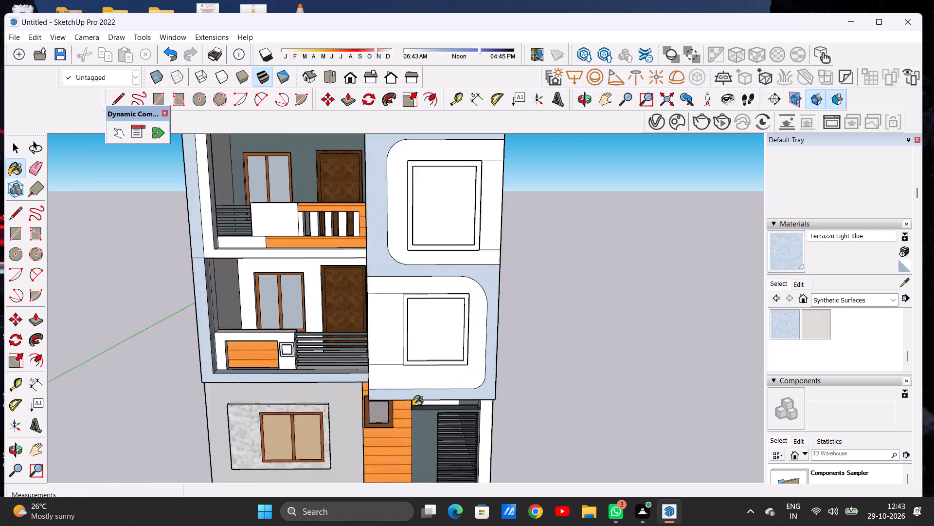
scroll(413, 406, "up", 10)
scroll(411, 400, "down", 1)
scroll(411, 400, "up", 3)
left_click(381, 380)
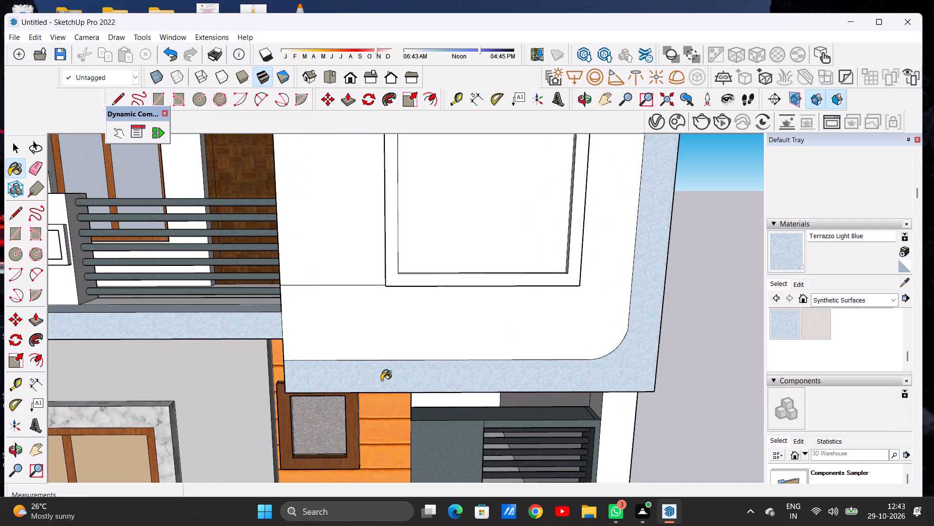
Paint the top faces of the tower roof's outer side strip and front strip with Terrazzo Light Blue.
scroll(410, 378, "down", 13)
middle_click_drag(432, 368, 418, 353)
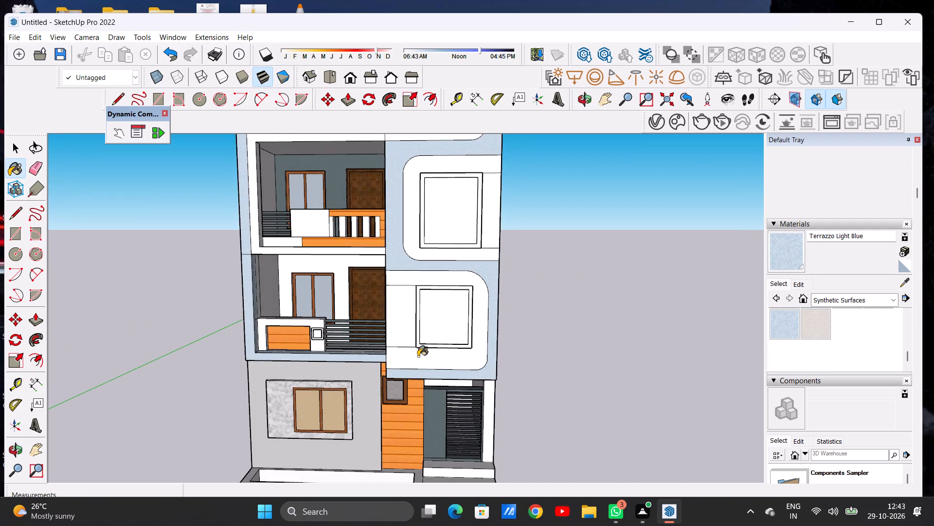
scroll(418, 361, "down", 11)
scroll(438, 298, "up", 6)
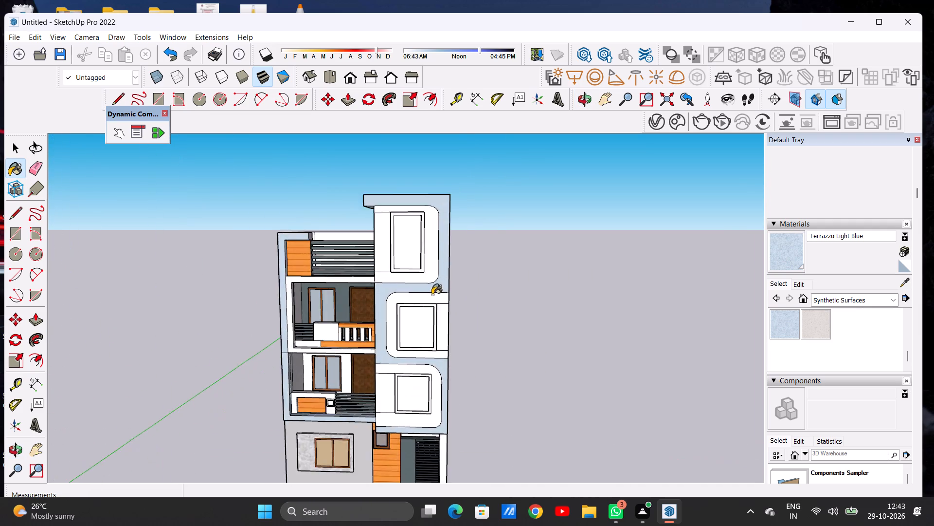
scroll(431, 294, "down", 1)
scroll(431, 294, "up", 8)
scroll(433, 317, "down", 5)
middle_click_drag(409, 329, 350, 349)
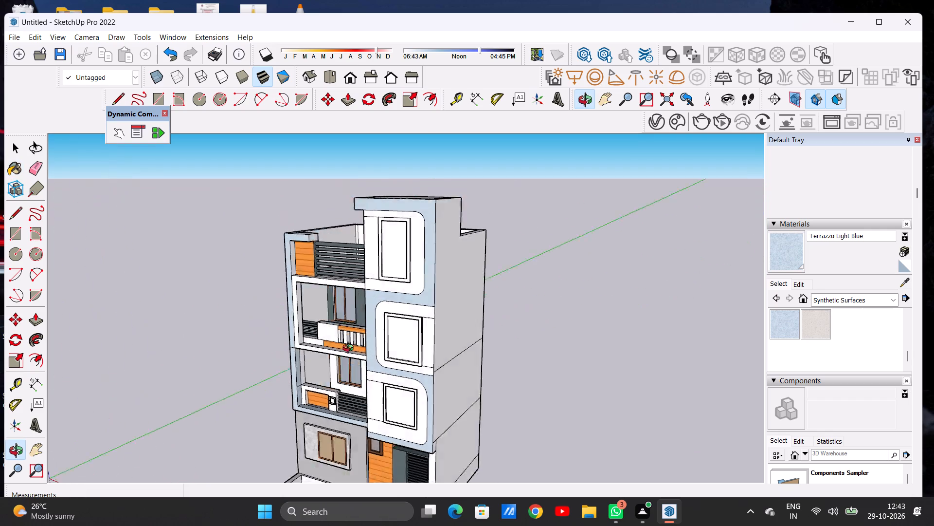
middle_click_drag(350, 349, 459, 349)
middle_click_drag(383, 279, 360, 413)
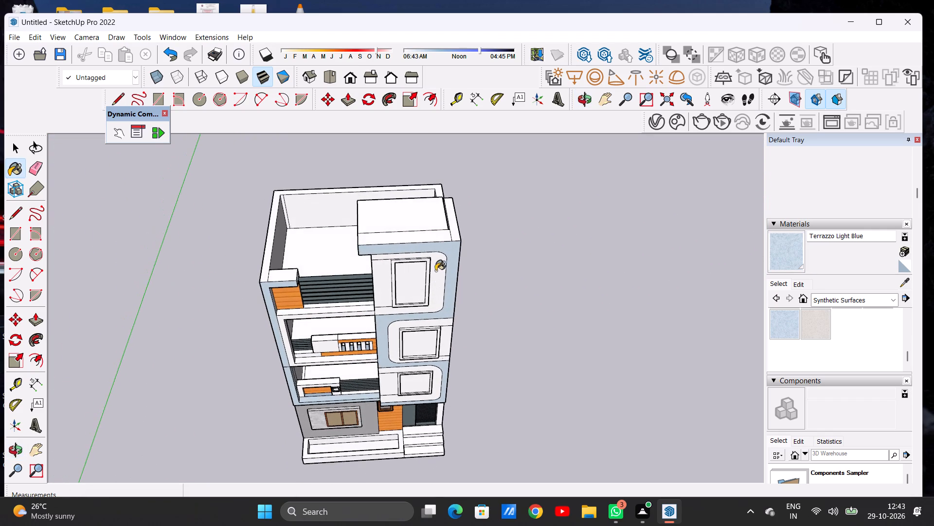
scroll(439, 257, "up", 11)
scroll(450, 274, "down", 4)
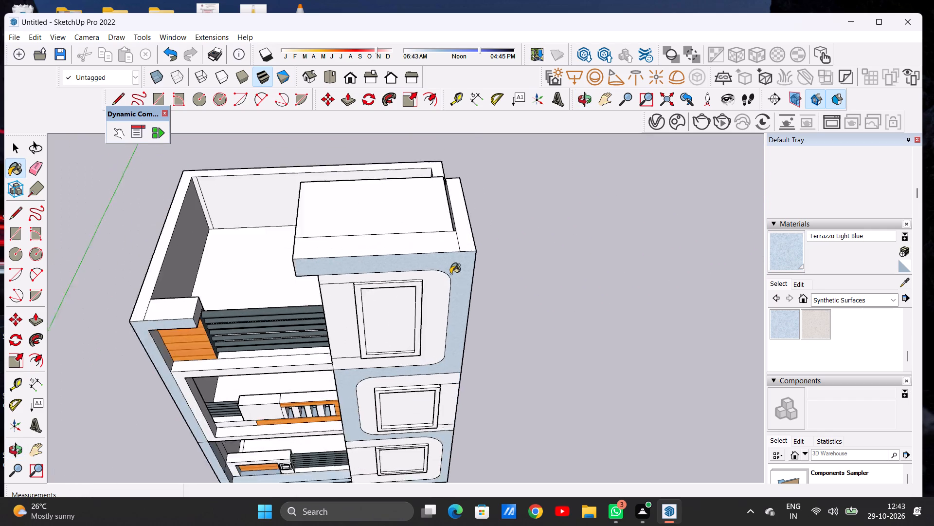
scroll(450, 274, "down", 8)
scroll(469, 236, "up", 5)
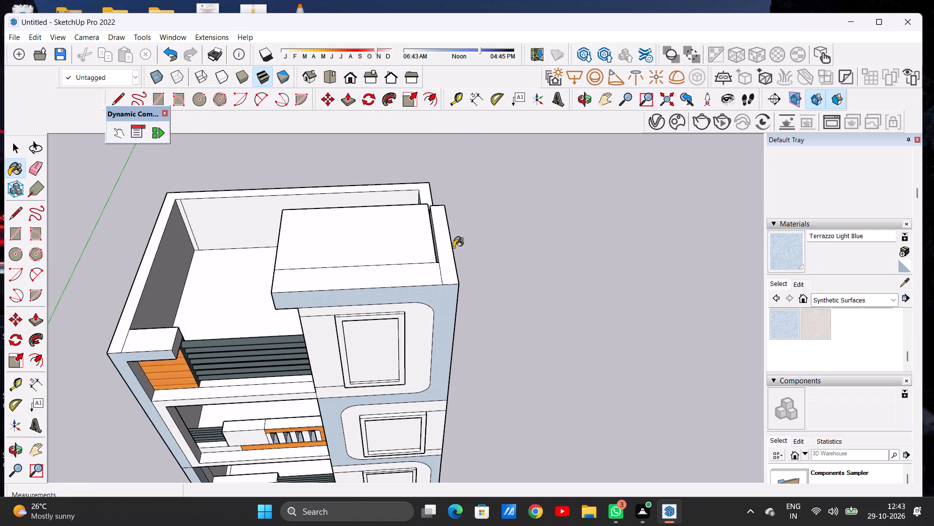
left_click(447, 263)
left_click(423, 275)
scroll(430, 287, "down", 9)
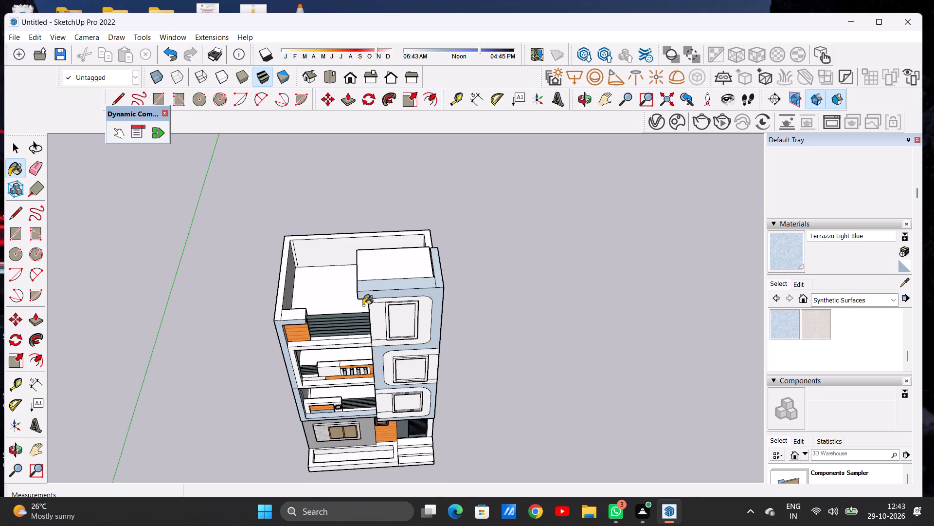
Paint the end face of the tower's projecting roof slab, on the terrace side, with Terrazzo Light Blue.
middle_click_drag(359, 302, 487, 240)
scroll(411, 255, "up", 2)
scroll(411, 256, "down", 1)
scroll(411, 258, "up", 6)
scroll(412, 260, "down", 1)
scroll(412, 260, "up", 3)
left_click(412, 260)
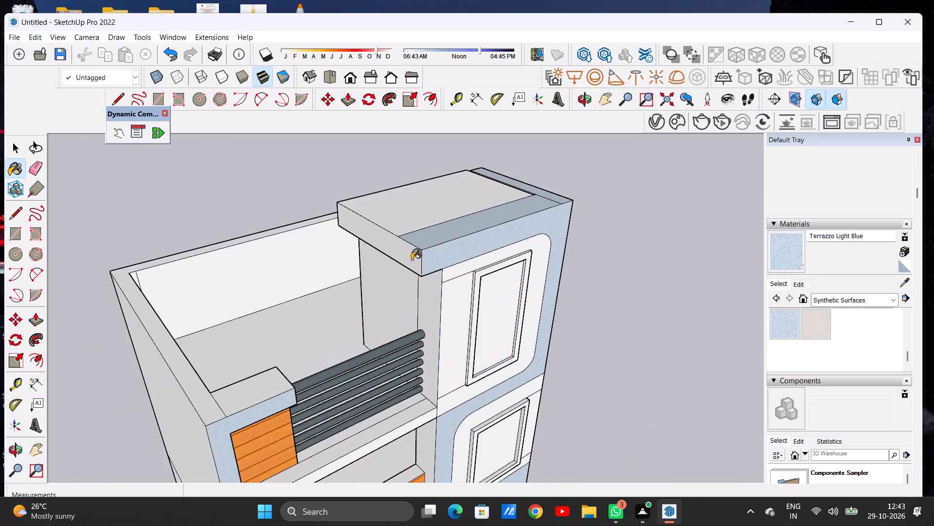
Review the whole front facade for frame faces that still need the light-blue finish.
scroll(386, 278, "down", 6)
middle_click_drag(387, 279, 268, 243)
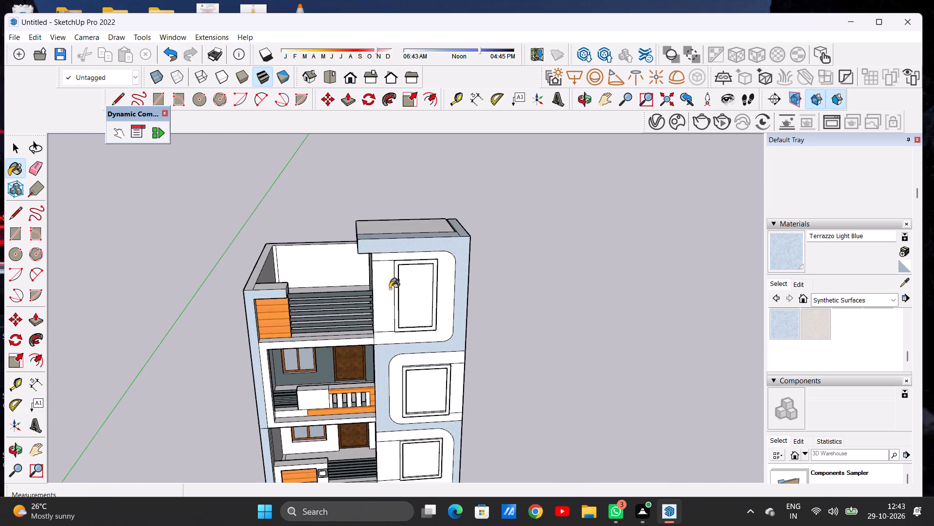
scroll(419, 289, "down", 5)
middle_click_drag(436, 320, 399, 269)
scroll(428, 291, "down", 3)
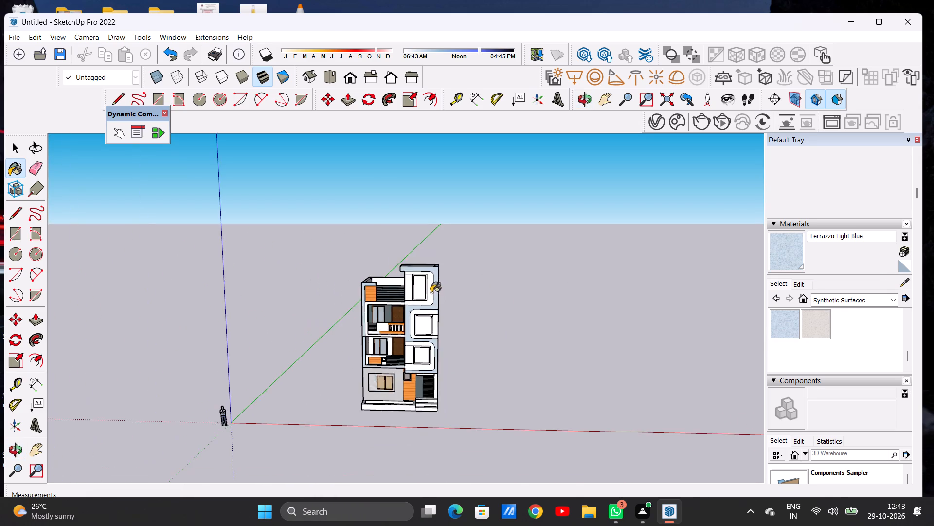
scroll(431, 293, "down", 11)
scroll(434, 331, "up", 4)
scroll(434, 333, "down", 1)
scroll(434, 333, "up", 7)
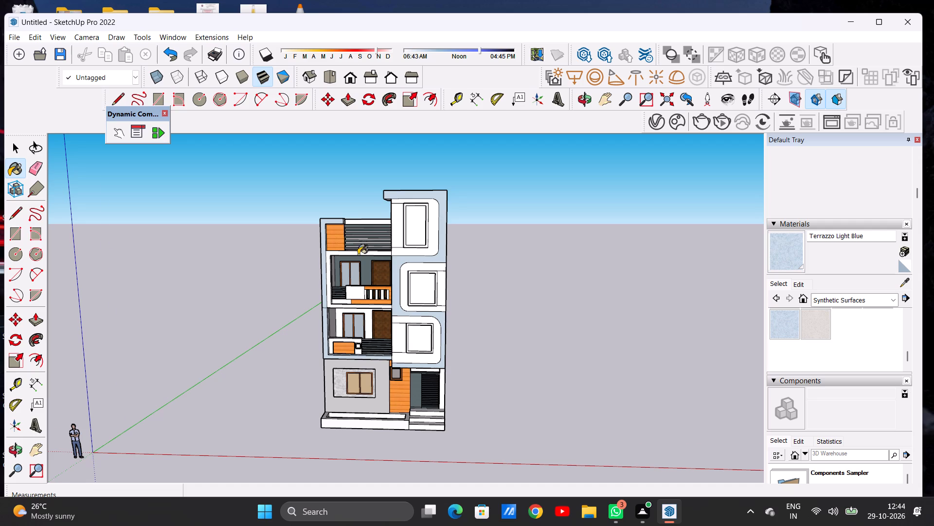
scroll(380, 265, "down", 7)
scroll(398, 202, "up", 14)
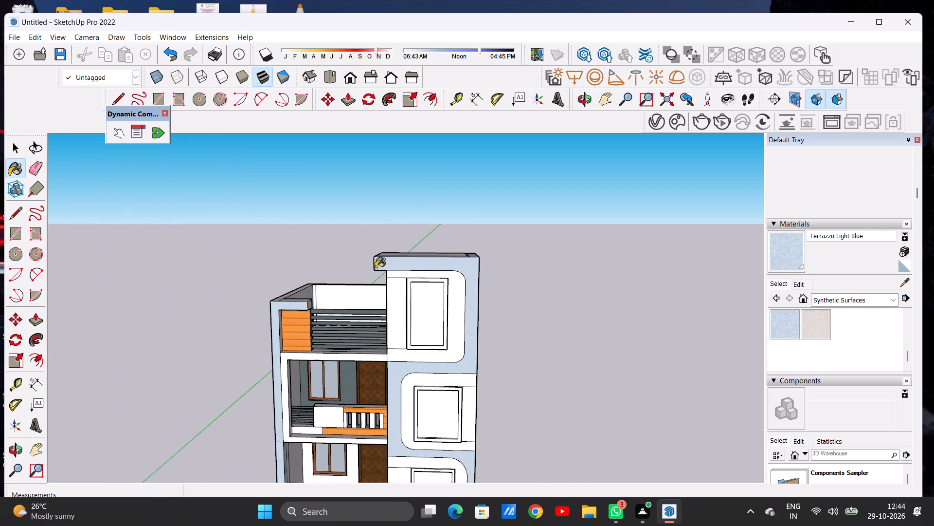
Paint the underside of the tower's projecting roof slab above the terrace with Terrazzo Light Blue.
middle_click_drag(366, 272, 378, 221)
scroll(342, 394, "up", 5)
scroll(340, 394, "down", 1)
scroll(338, 376, "up", 5)
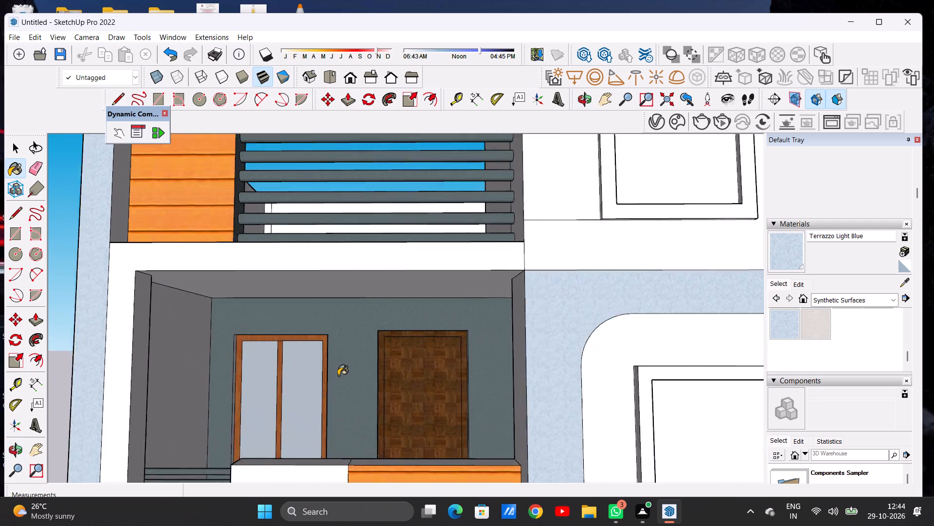
scroll(338, 376, "up", 2)
scroll(362, 368, "down", 8)
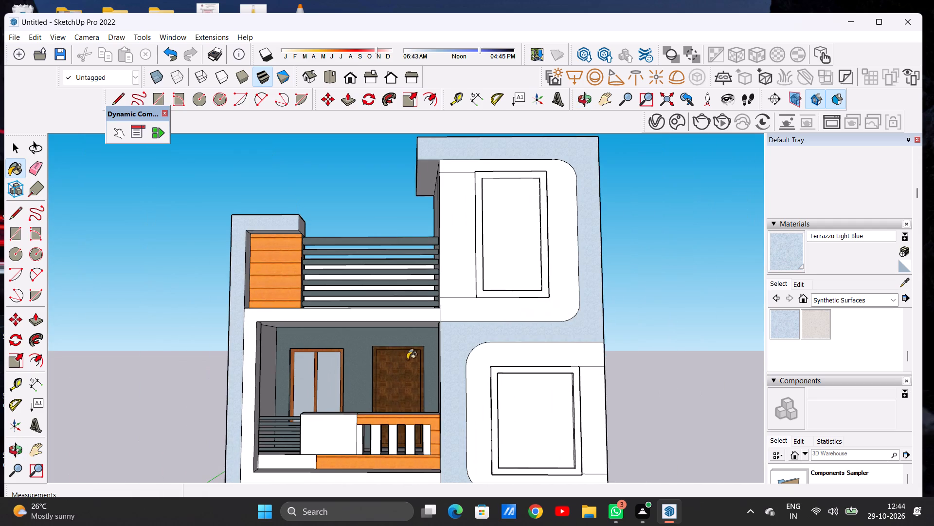
middle_click_drag(387, 362, 386, 419)
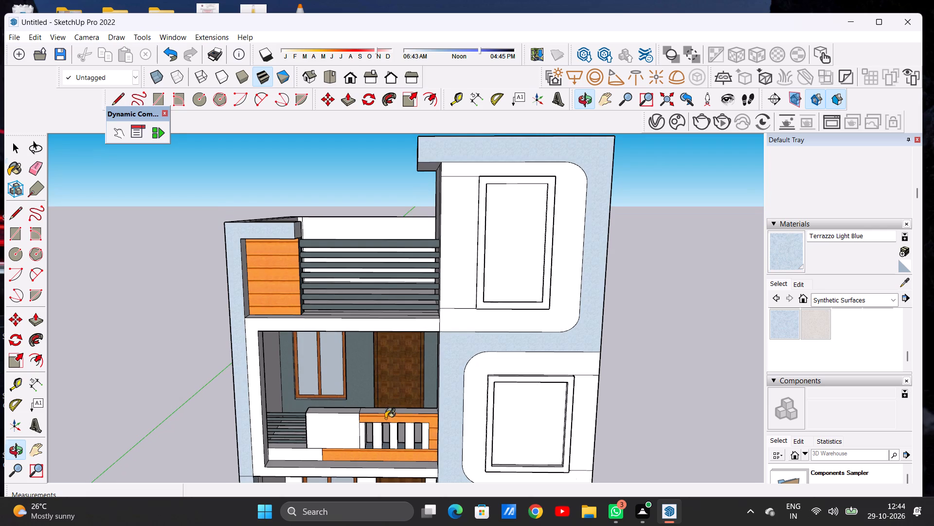
middle_click_drag(413, 269, 532, 269)
scroll(455, 196, "up", 2)
scroll(455, 196, "down", 1)
scroll(455, 196, "up", 3)
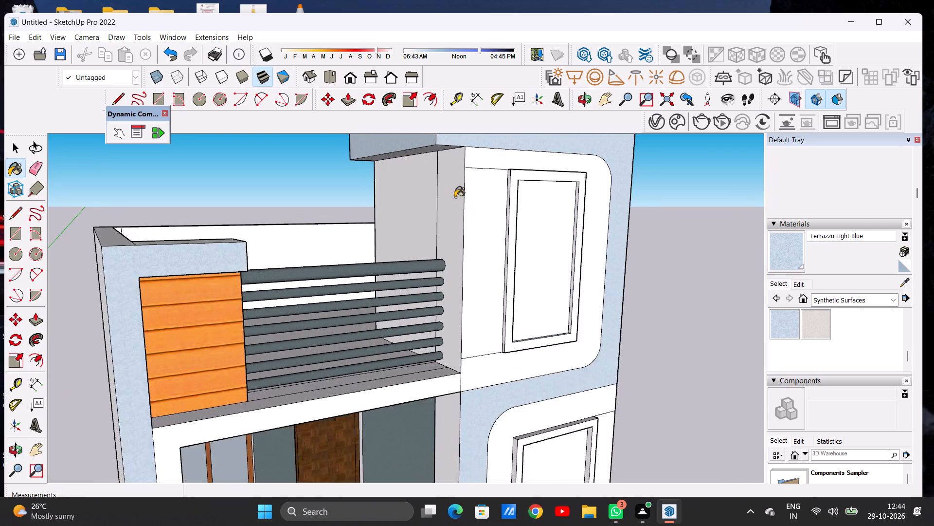
scroll(455, 197, "up", 1)
middle_click_drag(443, 232, 295, 150)
scroll(373, 147, "up", 4)
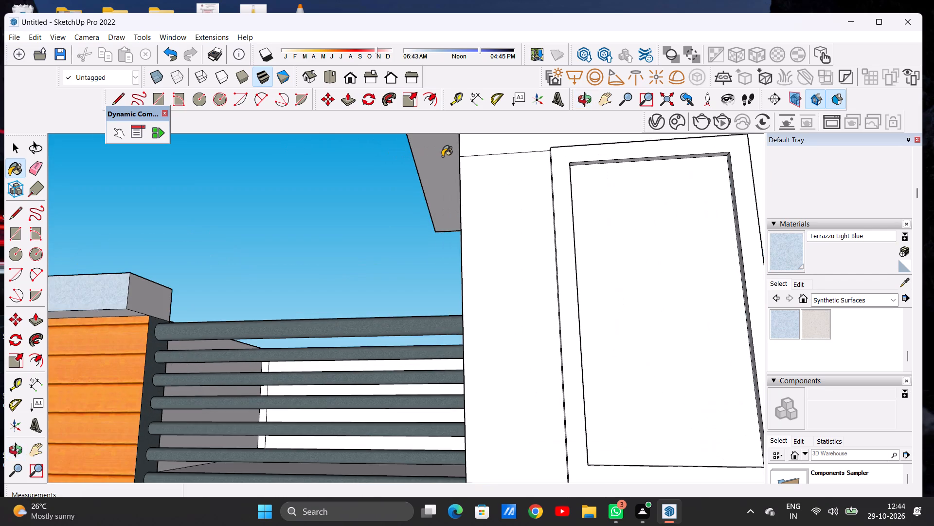
left_click(442, 156)
scroll(443, 190, "down", 14)
Paint the end face of the terrace frame's cap and its inner side face beside the orange cladding with Terrazzo Light Blue.
middle_click_drag(452, 257, 464, 336)
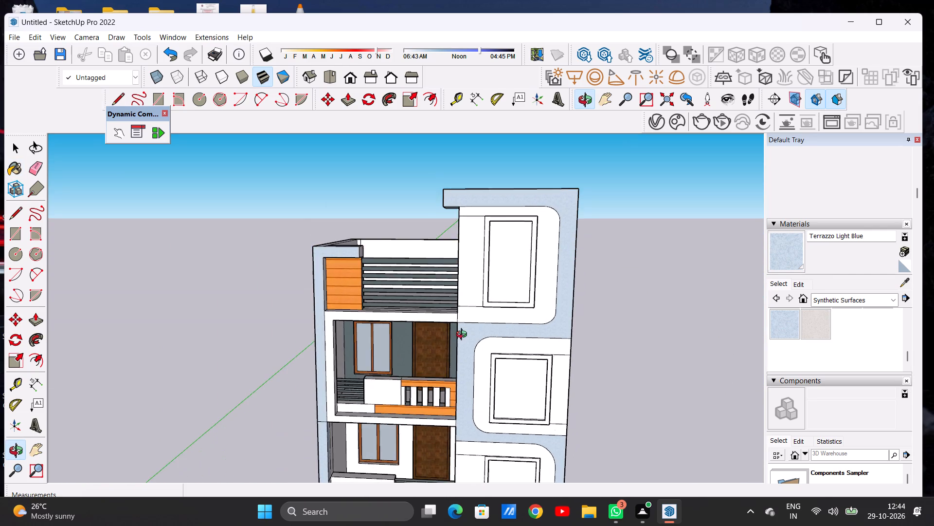
middle_click_drag(464, 336, 288, 335)
scroll(365, 248, "up", 15)
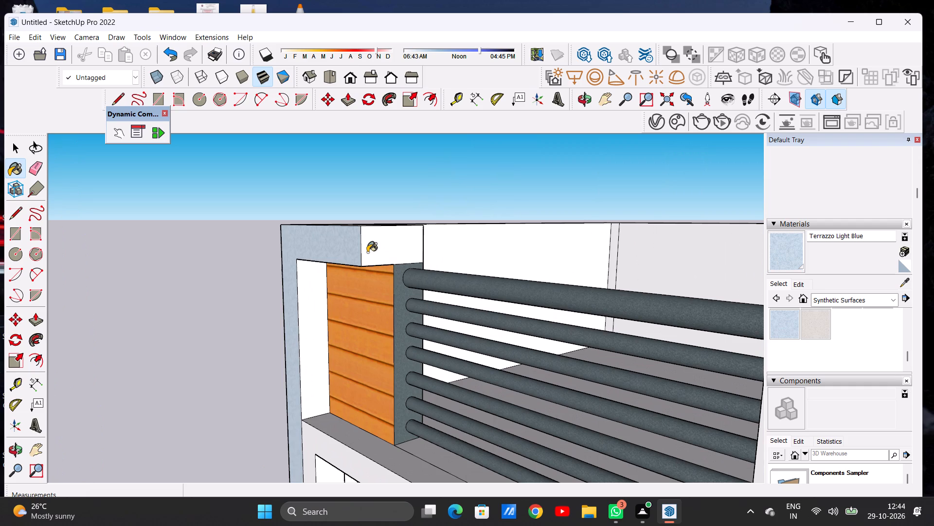
left_click(367, 252)
scroll(368, 252, "down", 13)
scroll(354, 295, "up", 7)
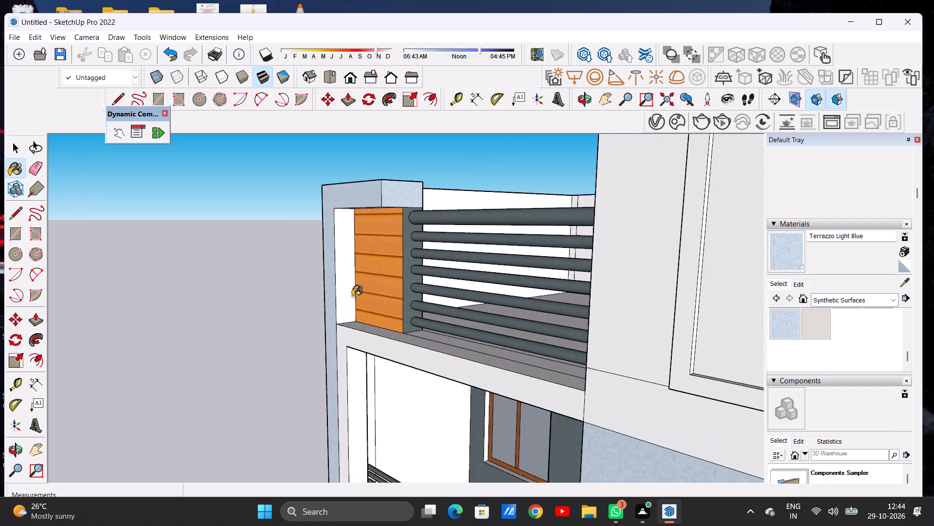
scroll(352, 296, "up", 6)
left_click(340, 285)
scroll(342, 281, "down", 16)
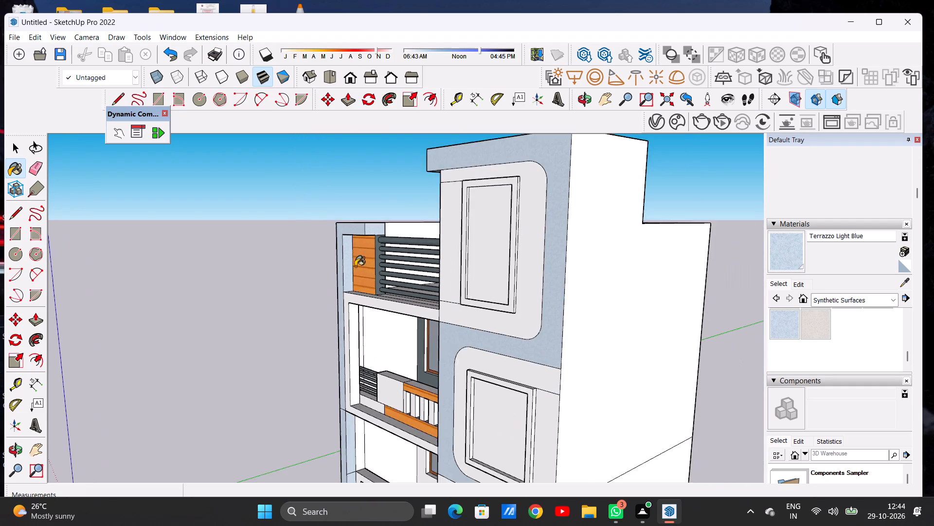
scroll(355, 266, "down", 6)
middle_click_drag(340, 301, 542, 280)
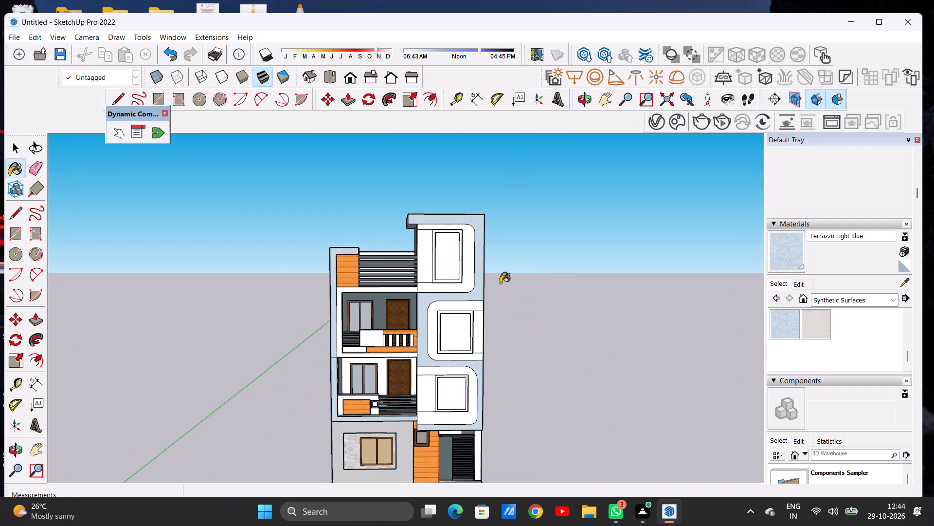
key("space")
Paint the back wall of the balcony just below the terrace, around its window and door, with Quartz Light Grey from Synthetic Surfaces.
scroll(815, 340, "up", 2)
left_click(875, 346)
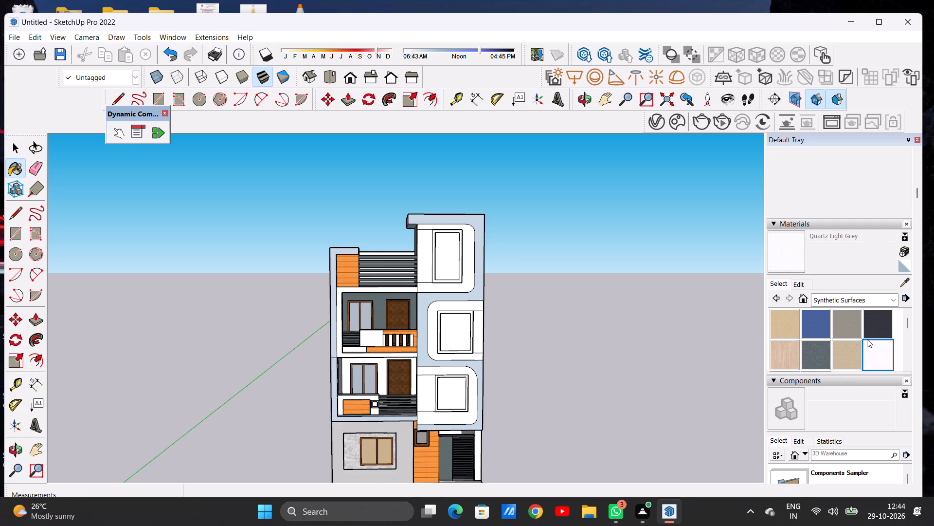
scroll(354, 333, "up", 2)
scroll(354, 330, "down", 2)
scroll(353, 330, "up", 1)
scroll(353, 330, "down", 1)
scroll(353, 330, "up", 8)
left_click(390, 297)
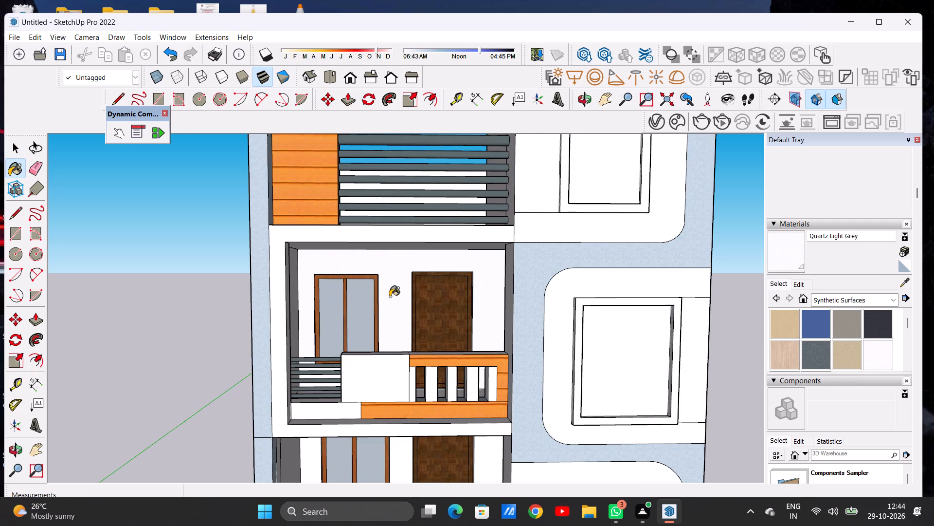
key("space")
Examine the whole front facade to decide which unpainted surface to colour.
scroll(354, 288, "down", 9)
middle_click_drag(388, 295, 365, 297)
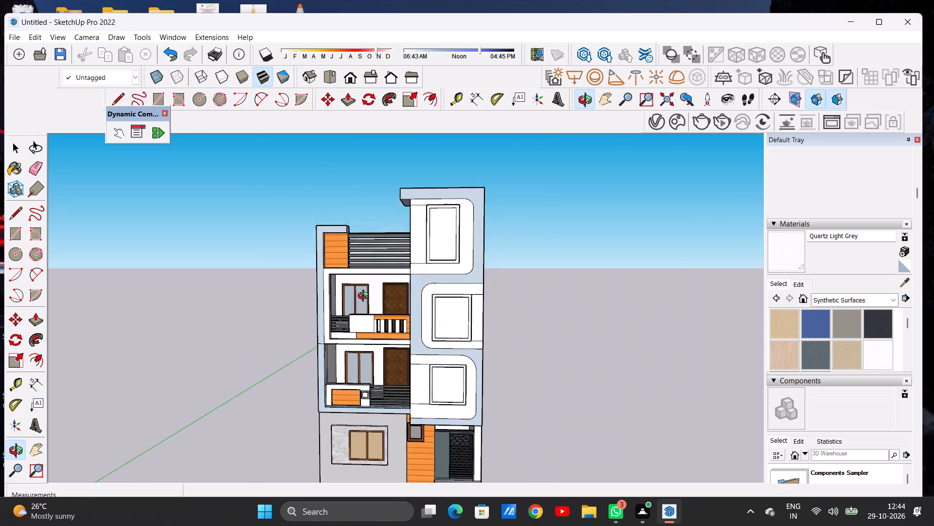
middle_click_drag(365, 297, 386, 311)
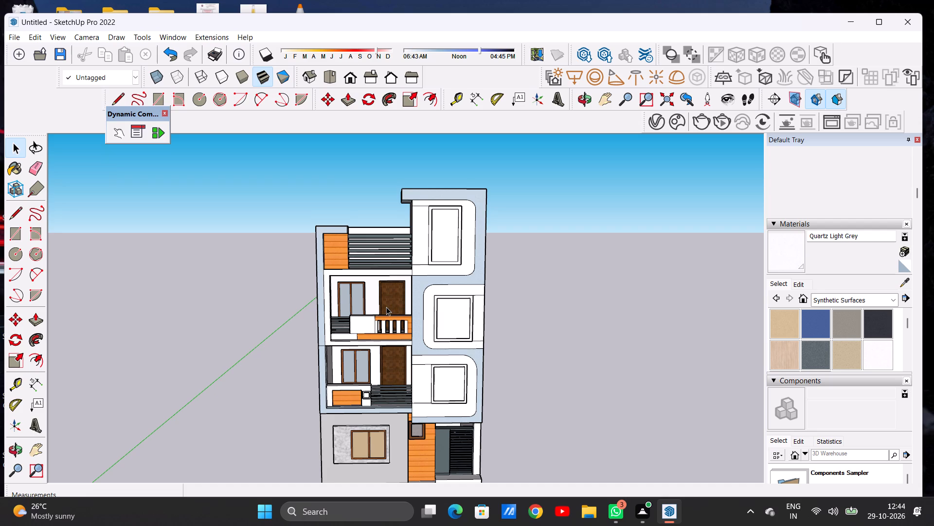
scroll(351, 305, "down", 2)
scroll(351, 305, "up", 1)
scroll(351, 305, "down", 2)
scroll(417, 334, "up", 1)
scroll(417, 334, "down", 1)
scroll(417, 334, "up", 4)
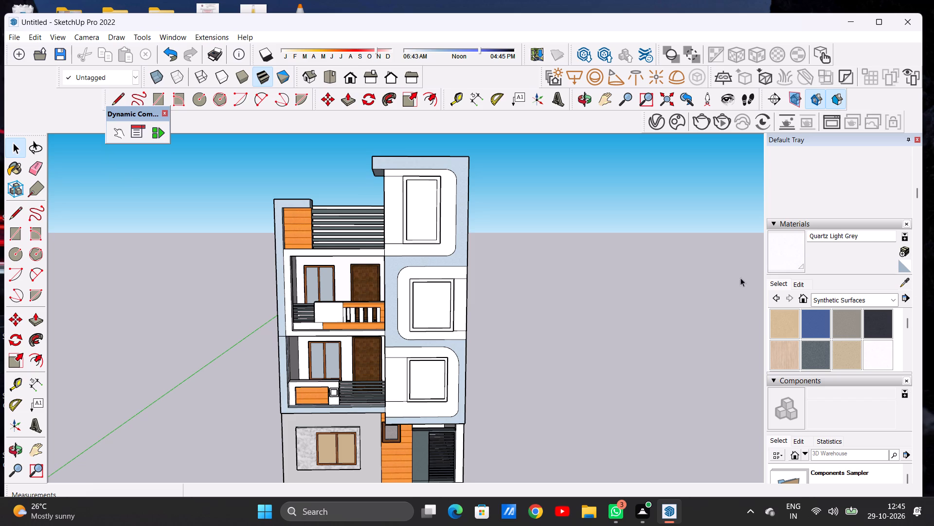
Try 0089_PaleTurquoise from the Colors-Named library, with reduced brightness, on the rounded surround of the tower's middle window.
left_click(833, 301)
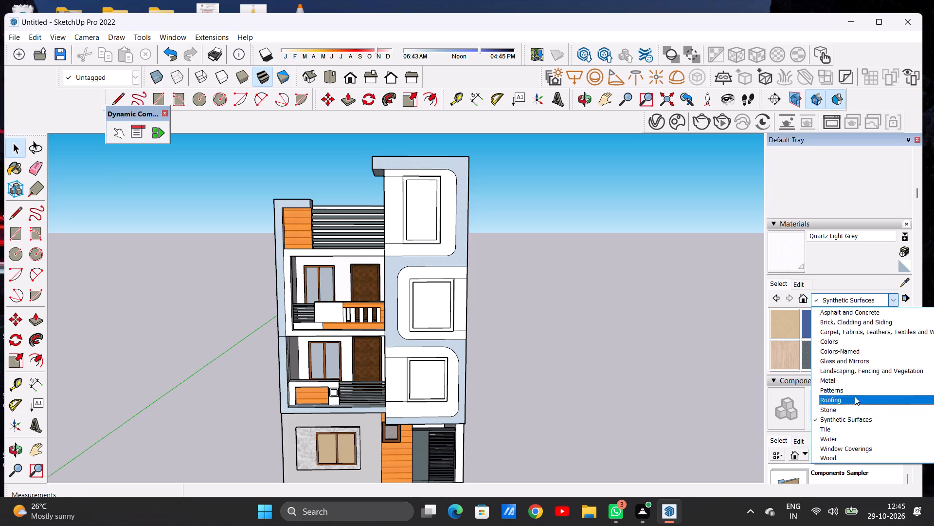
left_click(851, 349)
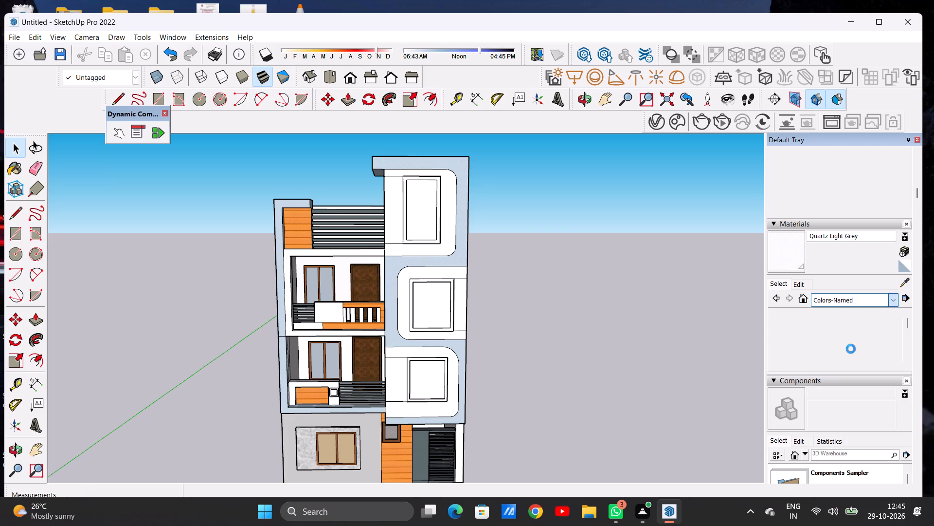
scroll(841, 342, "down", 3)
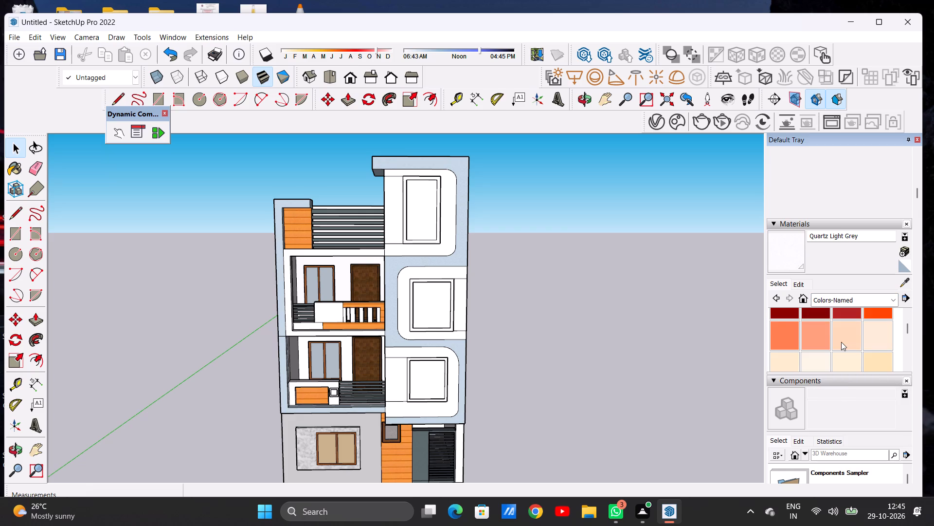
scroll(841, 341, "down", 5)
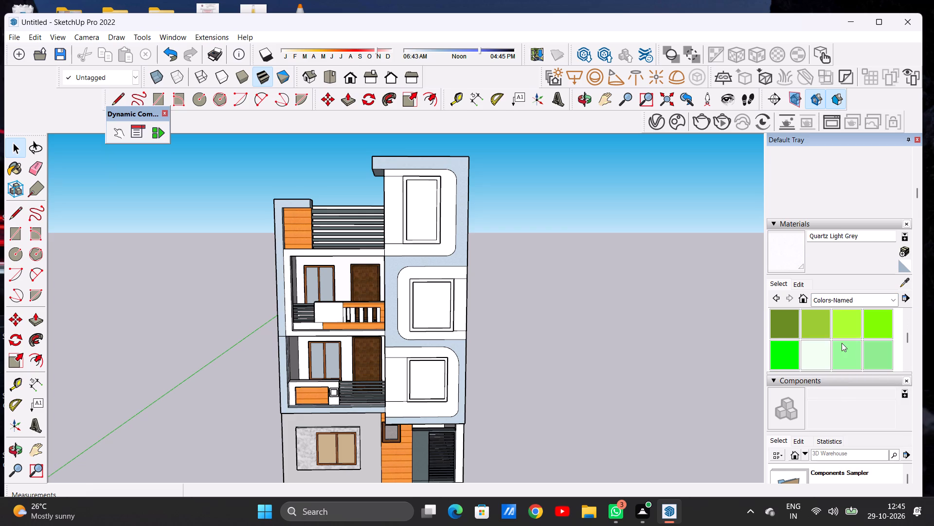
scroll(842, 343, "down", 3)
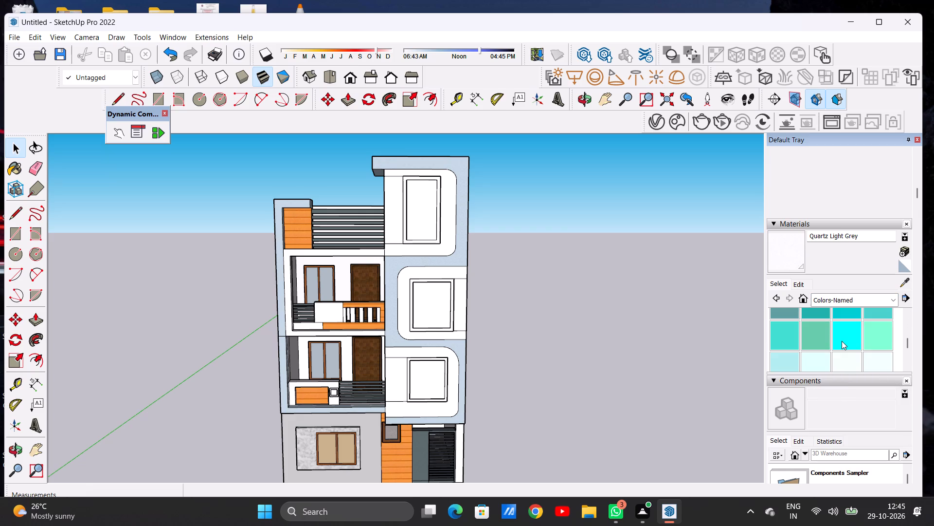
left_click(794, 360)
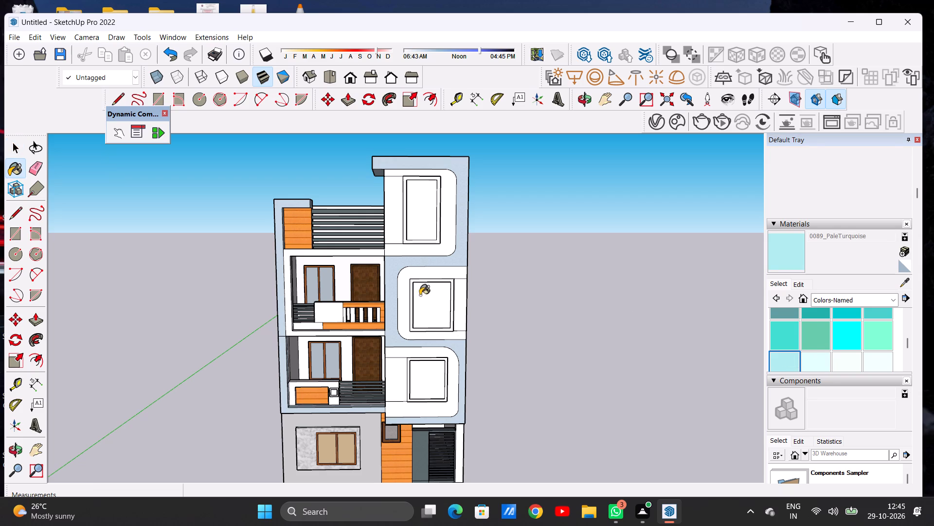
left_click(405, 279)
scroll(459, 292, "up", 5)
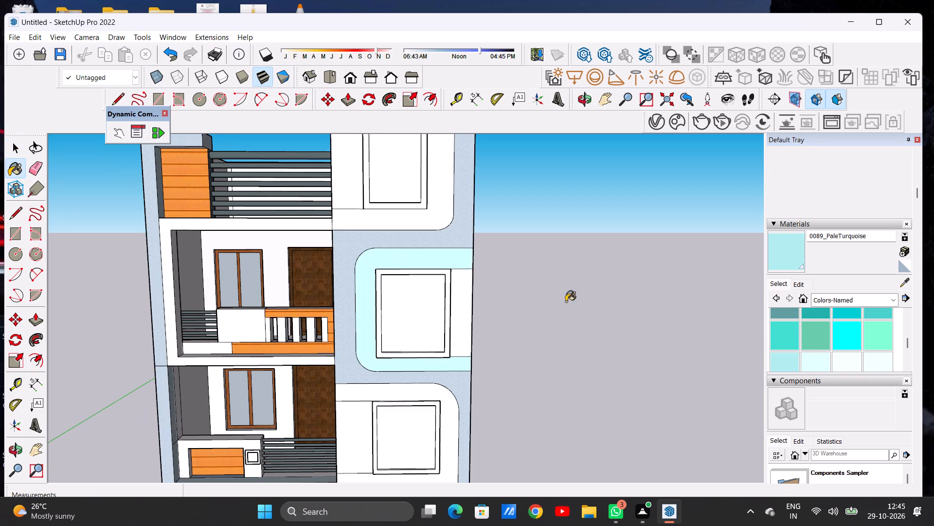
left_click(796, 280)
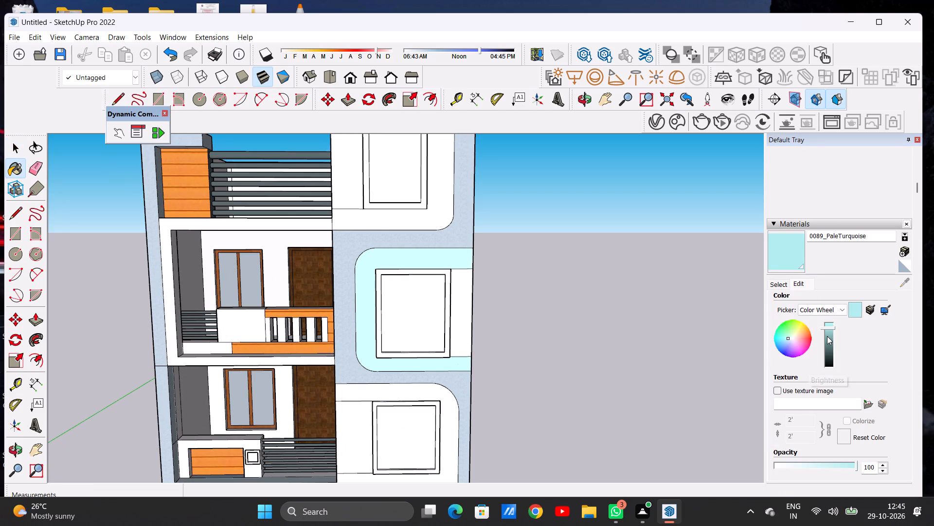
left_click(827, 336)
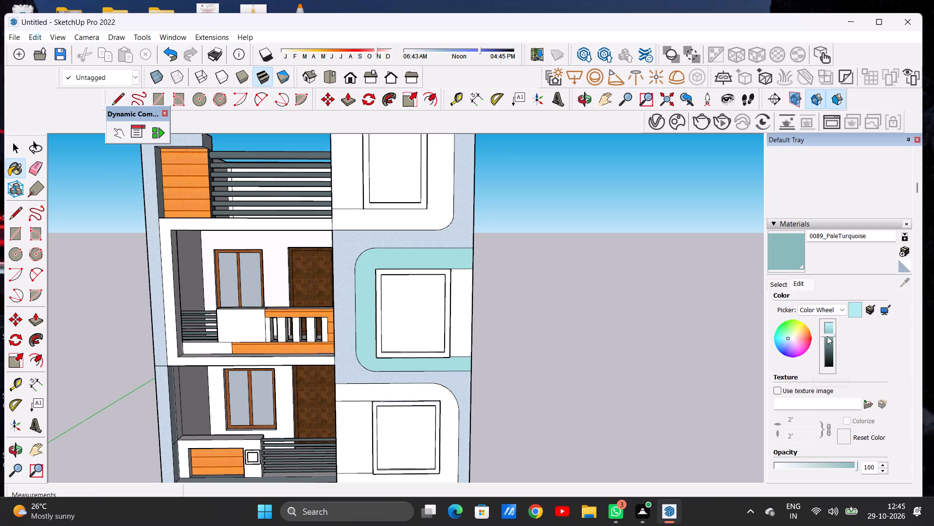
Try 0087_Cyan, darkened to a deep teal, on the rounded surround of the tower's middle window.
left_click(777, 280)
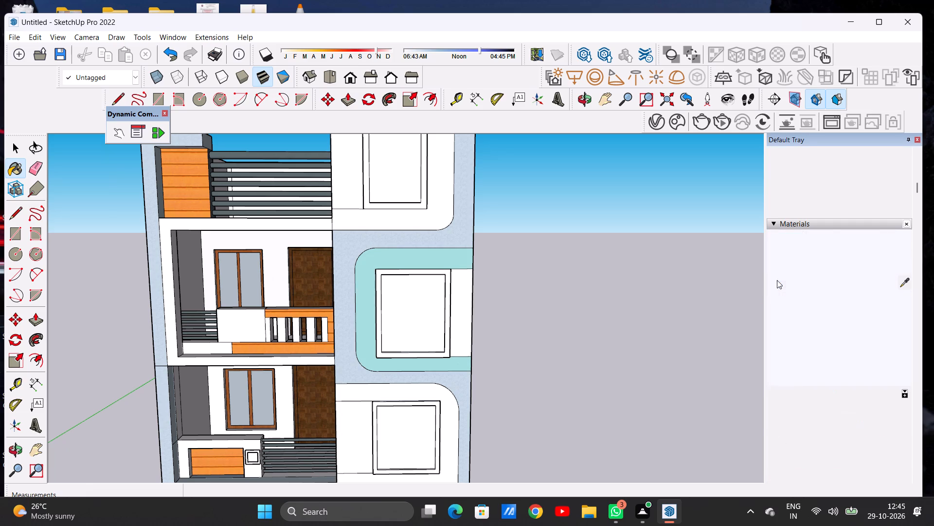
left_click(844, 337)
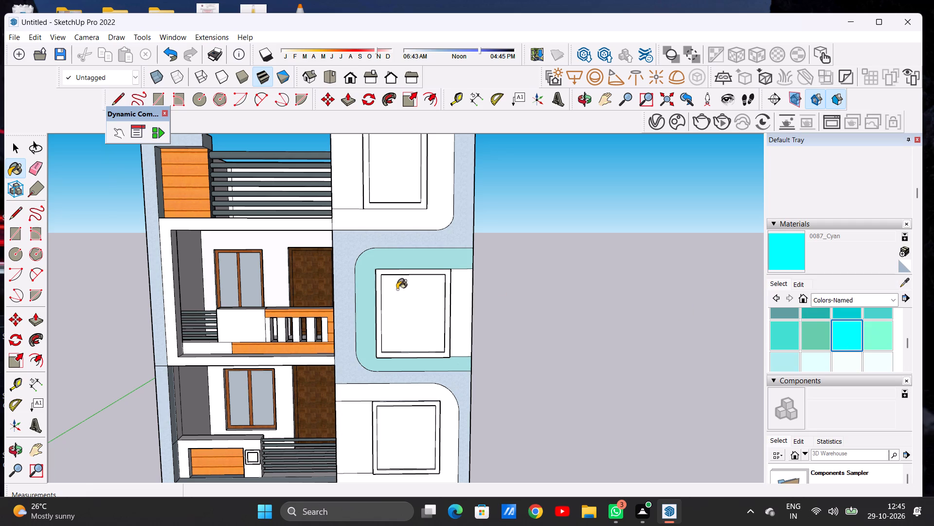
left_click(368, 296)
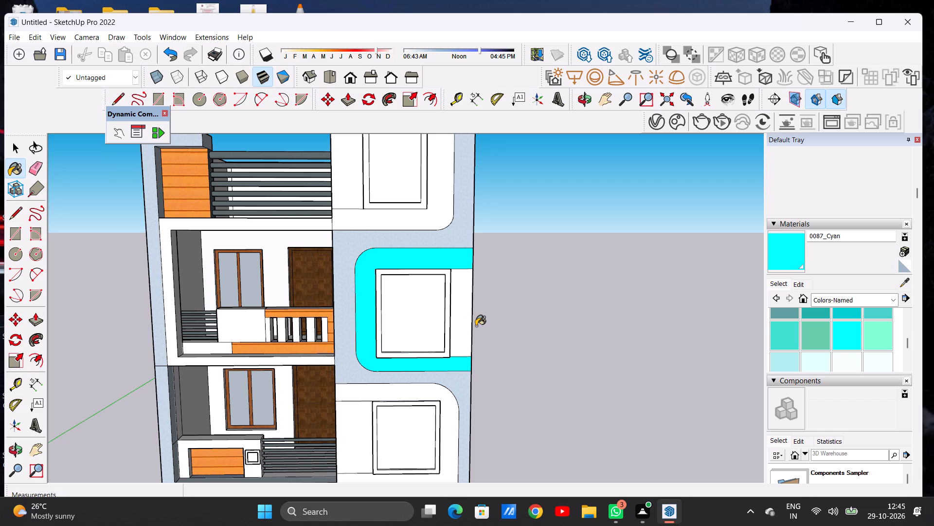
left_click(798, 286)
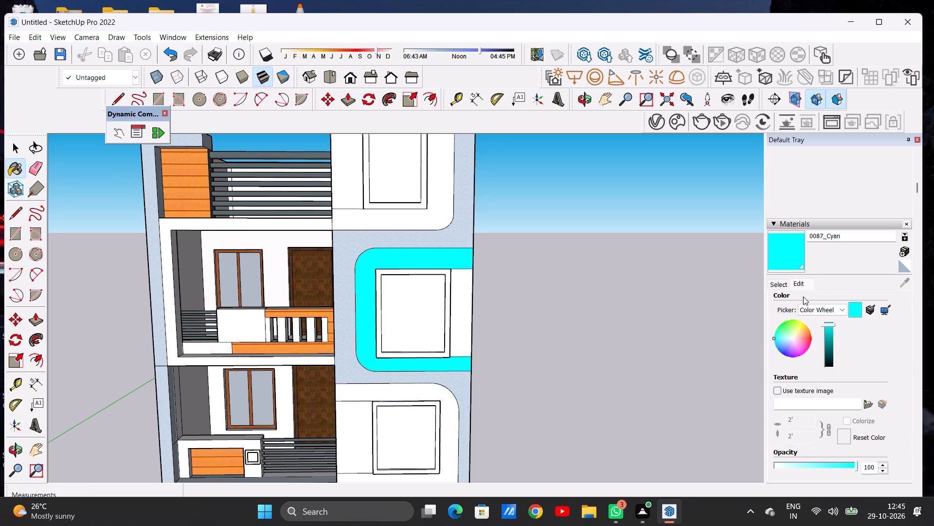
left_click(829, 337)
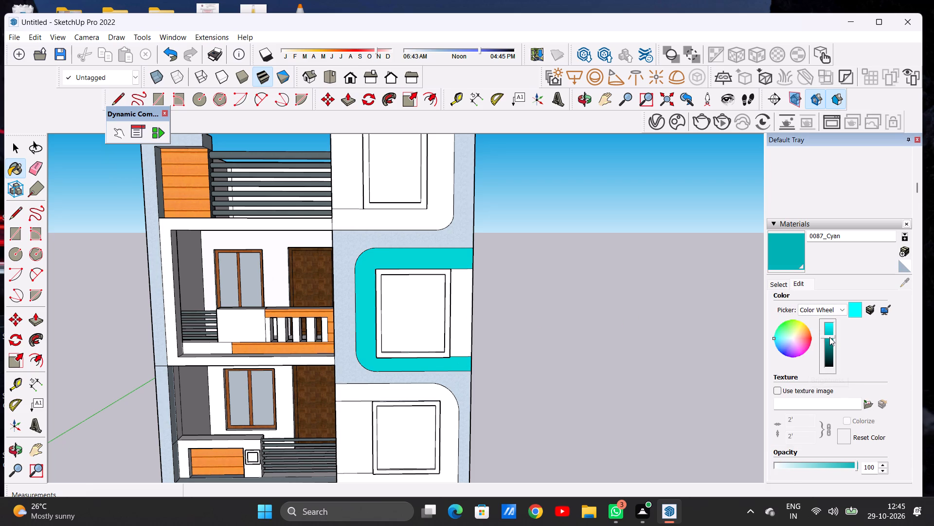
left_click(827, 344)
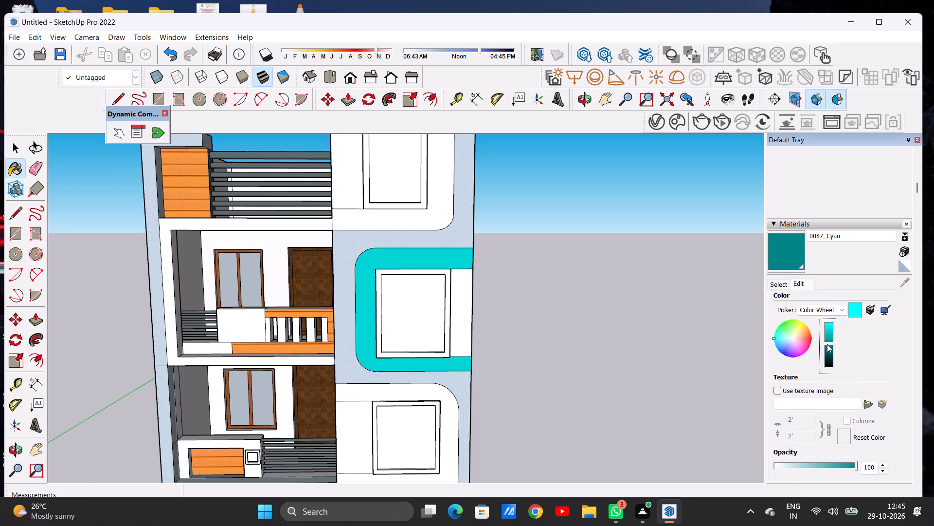
Paint the rounded surround of the tower's middle window with 0096_SkyBlue from Colors-Named.
left_click(778, 285)
scroll(823, 331, "down", 1)
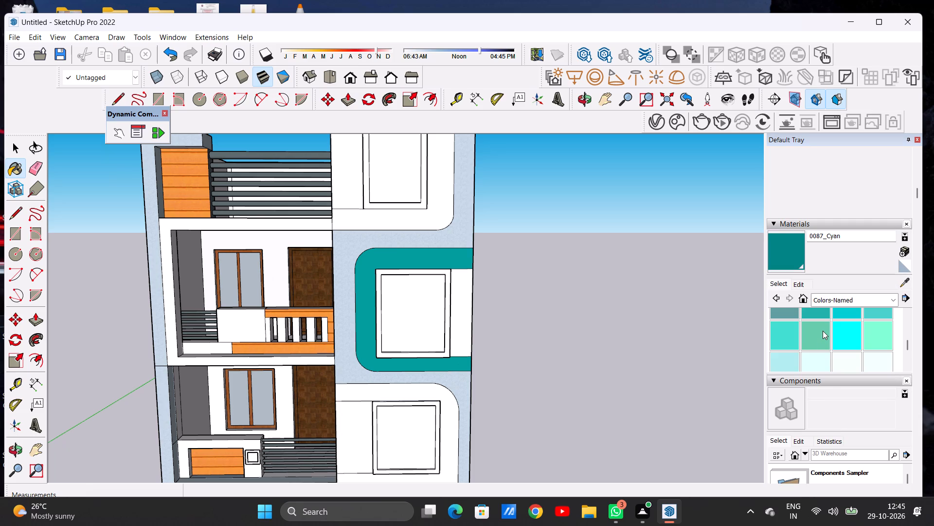
left_click(880, 339)
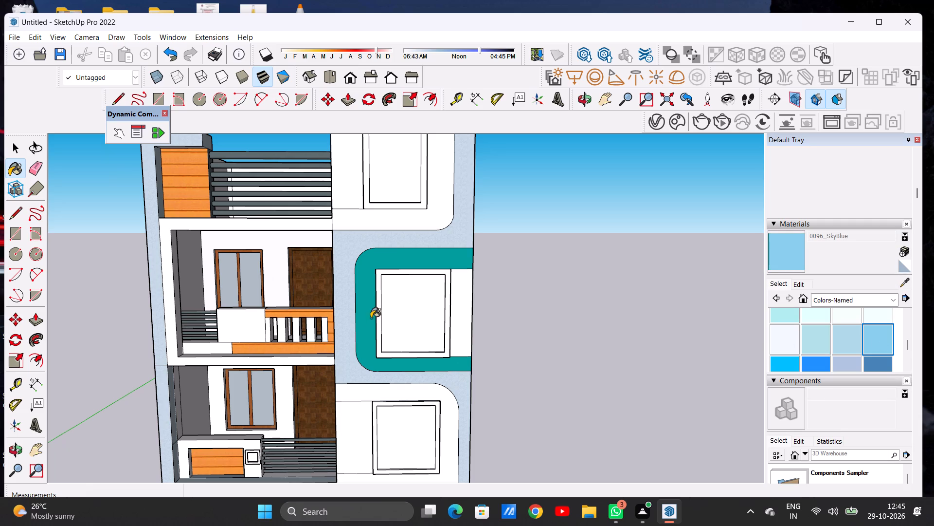
left_click(368, 323)
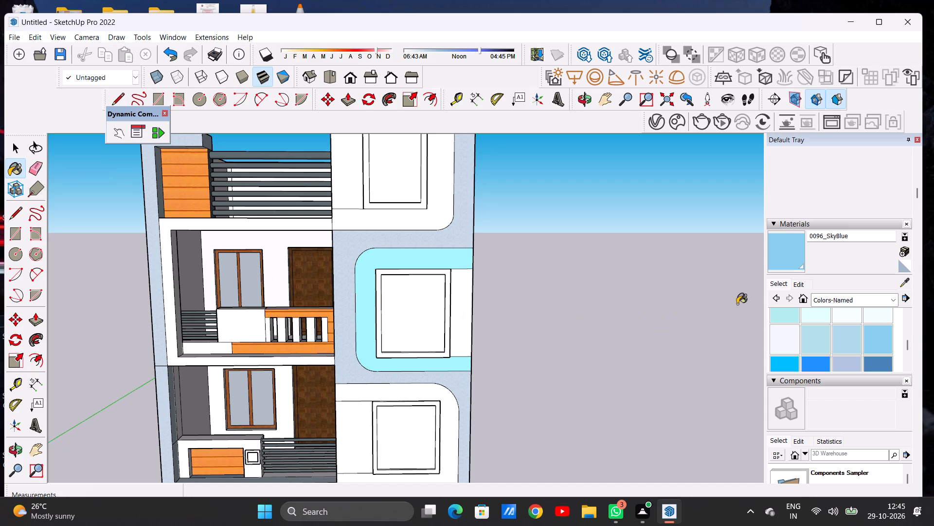
Reduce the brightness of the 0096_SkyBlue material to a muted medium steel blue.
left_click(800, 285)
left_click(830, 336)
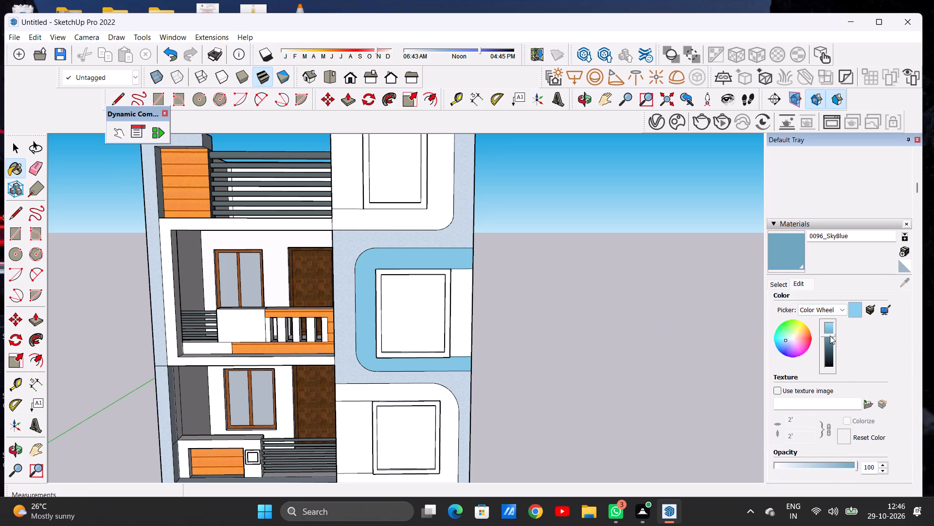
left_click(830, 340)
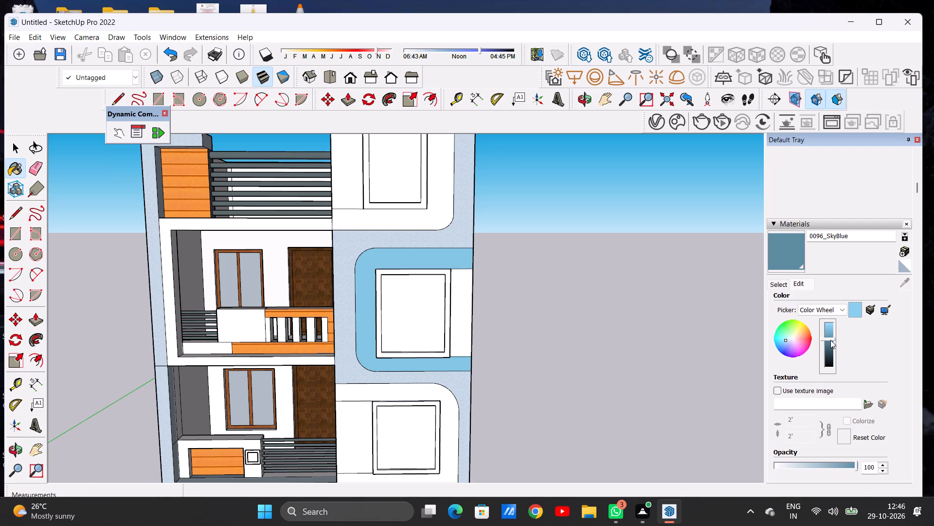
left_click(830, 344)
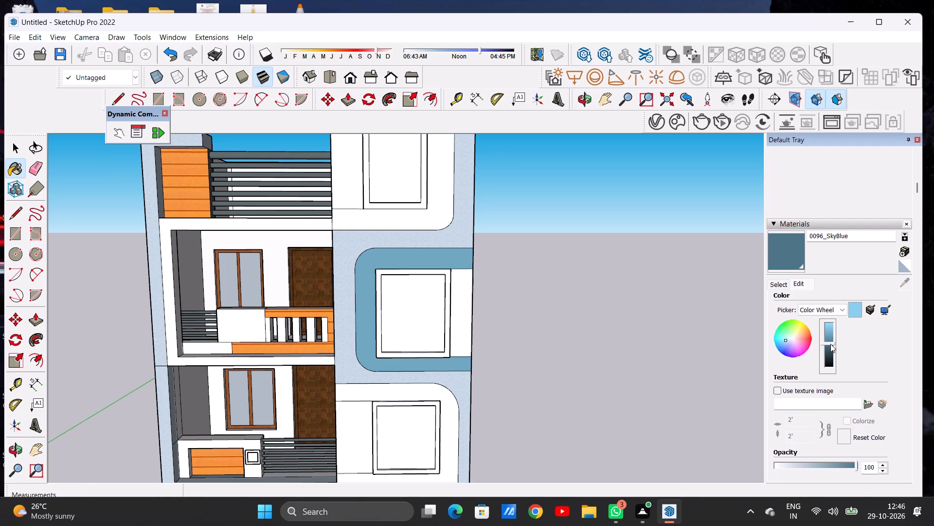
left_click(829, 339)
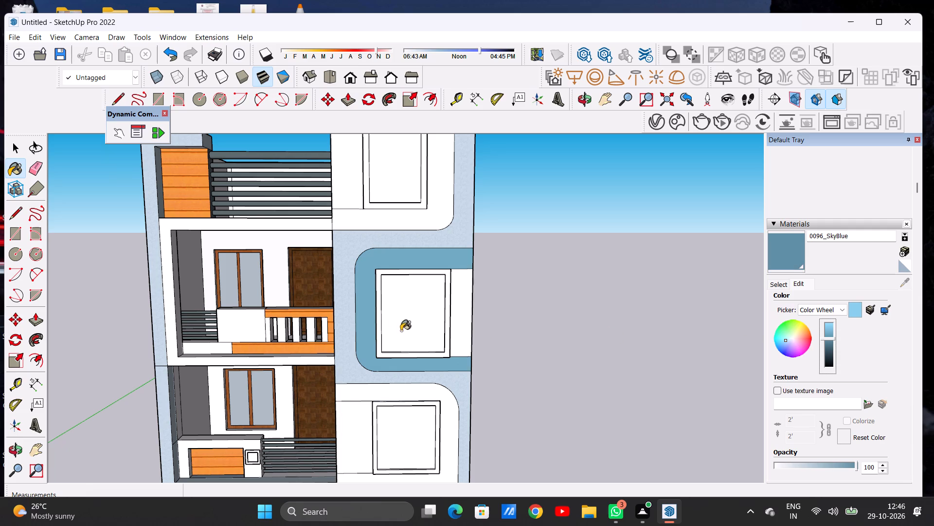
Inspect the darkened blue surround of the middle tower window up close and against the whole facade.
scroll(391, 324, "up", 3)
scroll(384, 323, "down", 1)
scroll(381, 323, "up", 9)
scroll(401, 329, "down", 8)
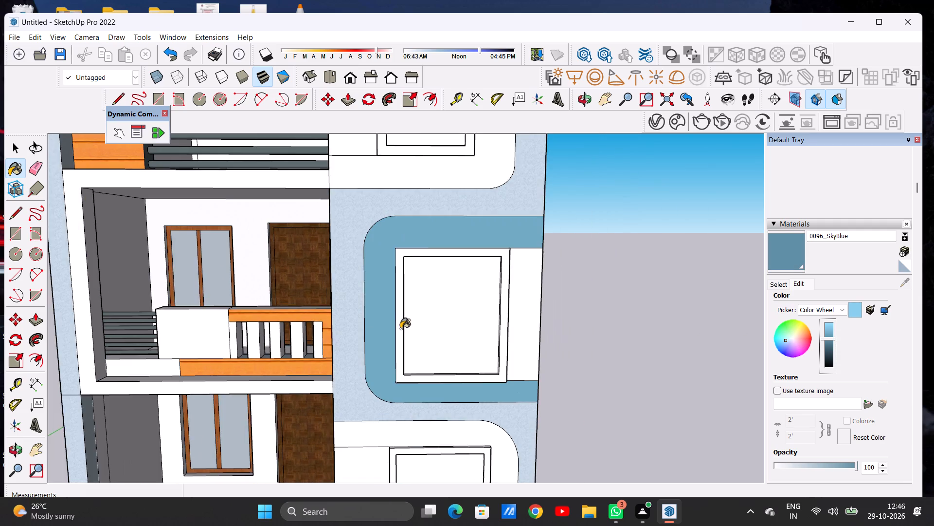
middle_click_drag(408, 330, 426, 319)
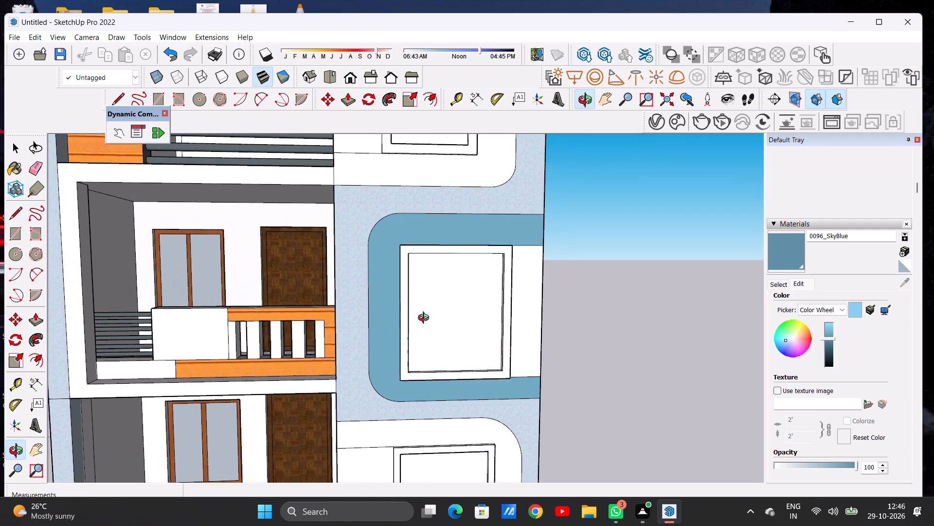
middle_click_drag(426, 319, 427, 319)
scroll(411, 290, "up", 9)
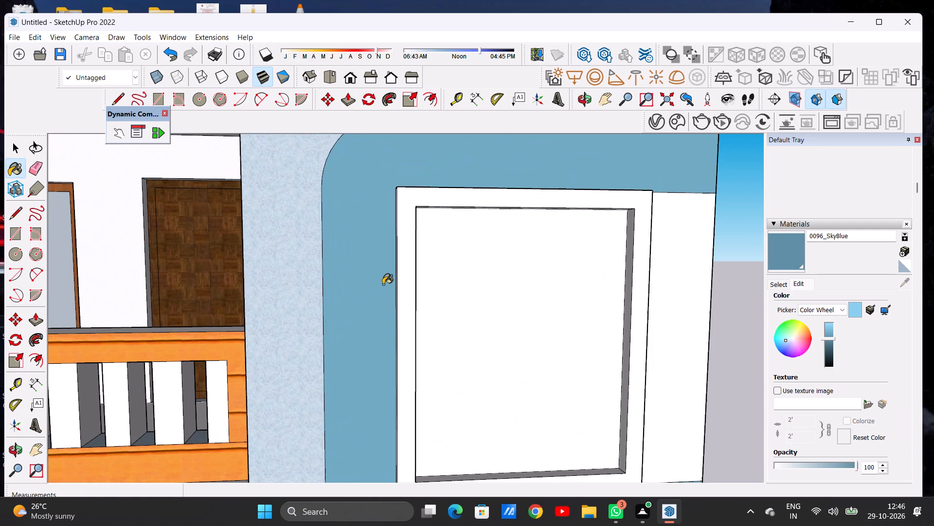
scroll(381, 283, "up", 2)
scroll(369, 291, "down", 6)
scroll(373, 285, "up", 1)
scroll(373, 284, "down", 14)
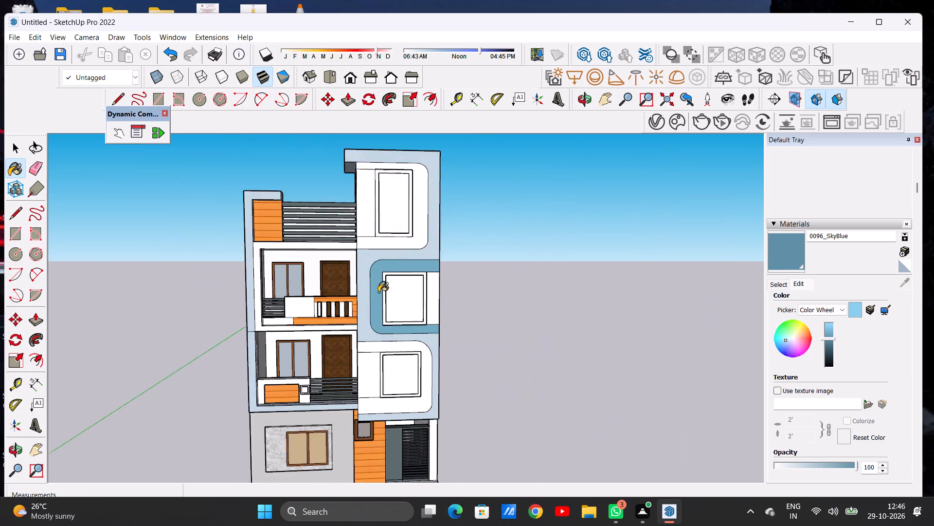
scroll(378, 292, "down", 5)
scroll(397, 233, "up", 5)
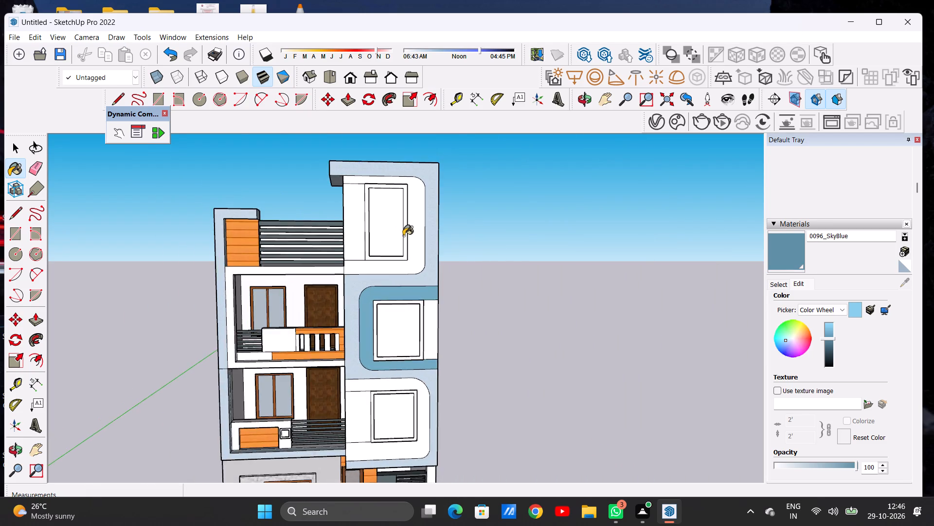
Paint the rounded surround of the tower's top window with the darkened 0096_SkyBlue.
scroll(403, 236, "up", 6)
left_click(423, 238)
scroll(419, 257, "down", 1)
scroll(419, 257, "up", 1)
scroll(419, 257, "down", 3)
middle_click_drag(407, 283, 389, 286)
scroll(420, 282, "down", 8)
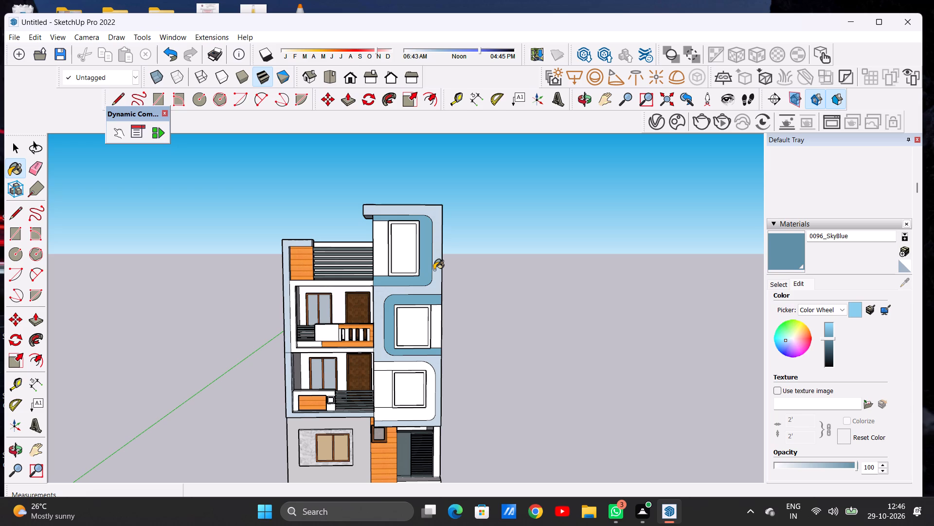
Paint the white frame band around the upper enclosed balcony with the muted 0096_SkyBlue.
scroll(338, 282, "up", 11)
left_click(333, 281)
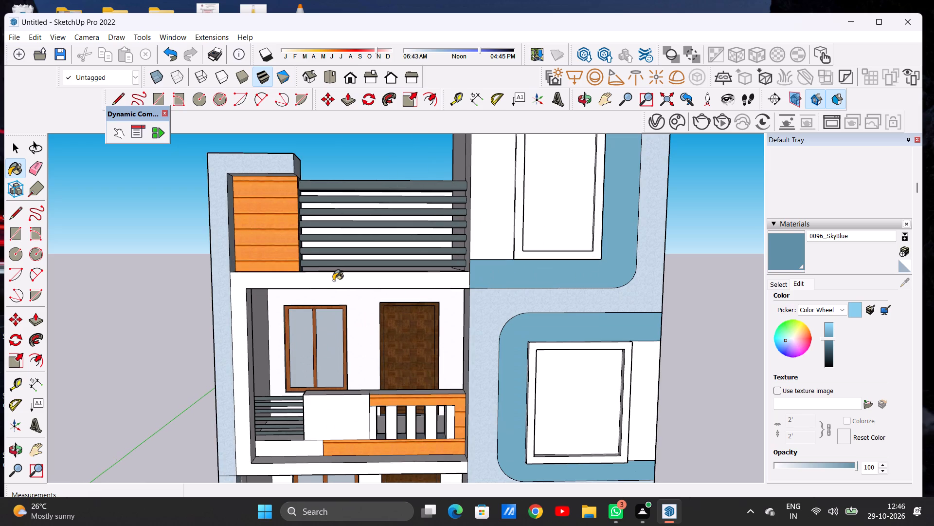
scroll(374, 281, "down", 11)
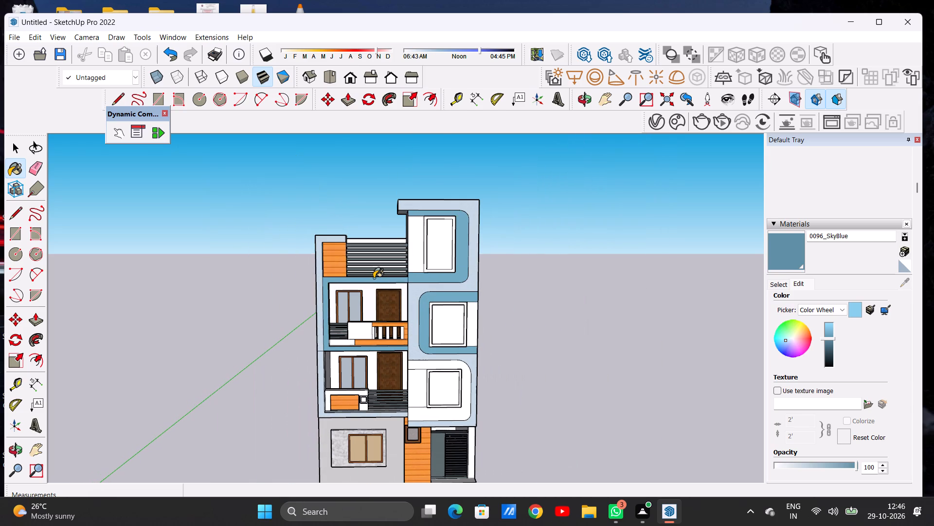
Reduce the brightness of the 0096_SkyBlue material slightly further to a darker steel blue.
left_click(828, 343)
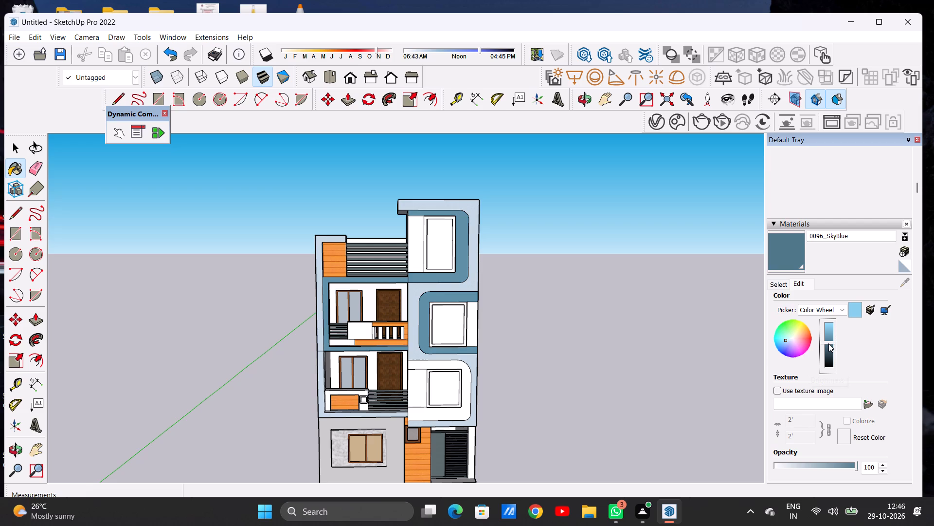
scroll(443, 303, "down", 4)
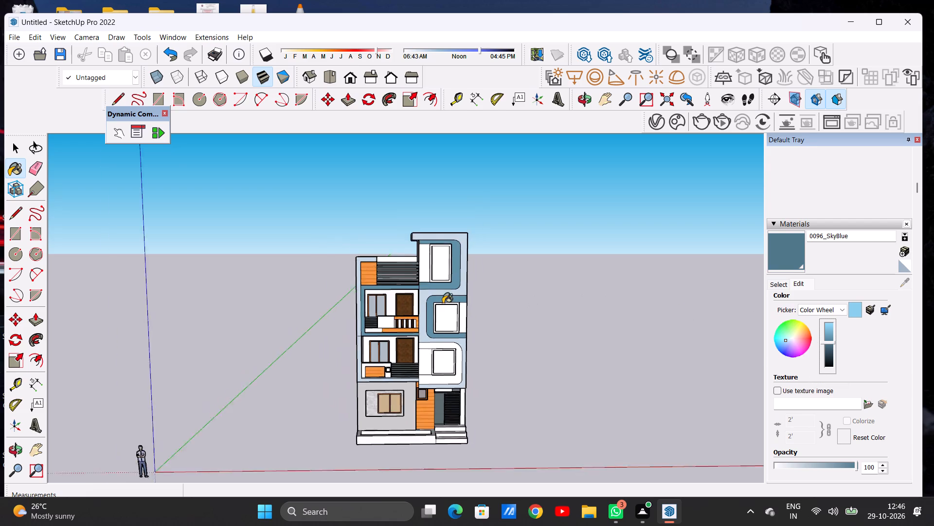
Inspect the darker blue across the whole facade and close up around the balconies.
scroll(443, 303, "down", 2)
middle_click_drag(417, 304, 431, 304)
scroll(387, 319, "up", 2)
scroll(386, 325, "down", 1)
scroll(386, 328, "up", 14)
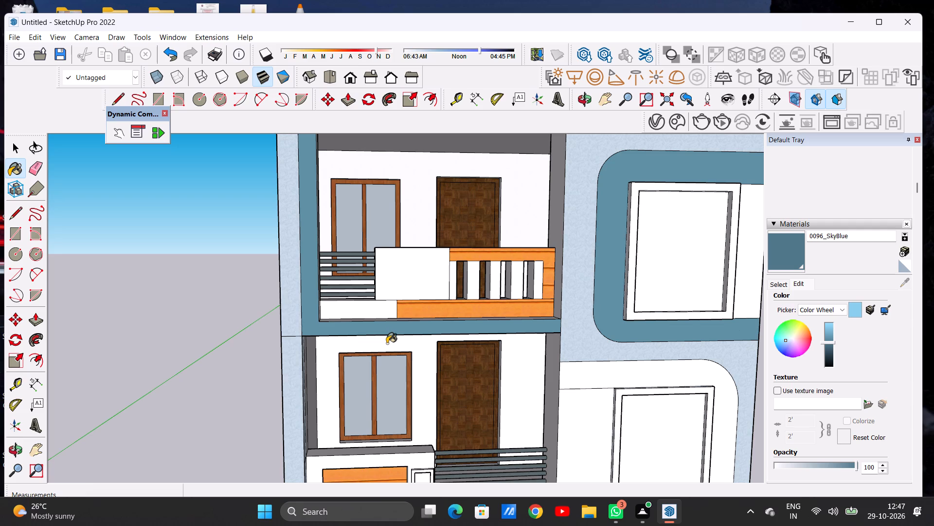
scroll(217, 320, "down", 7)
scroll(262, 340, "down", 5)
Paint the inner sill and side reveal of the upper balcony frame with 0096_SkyBlue.
middle_click_drag(314, 328, 287, 409)
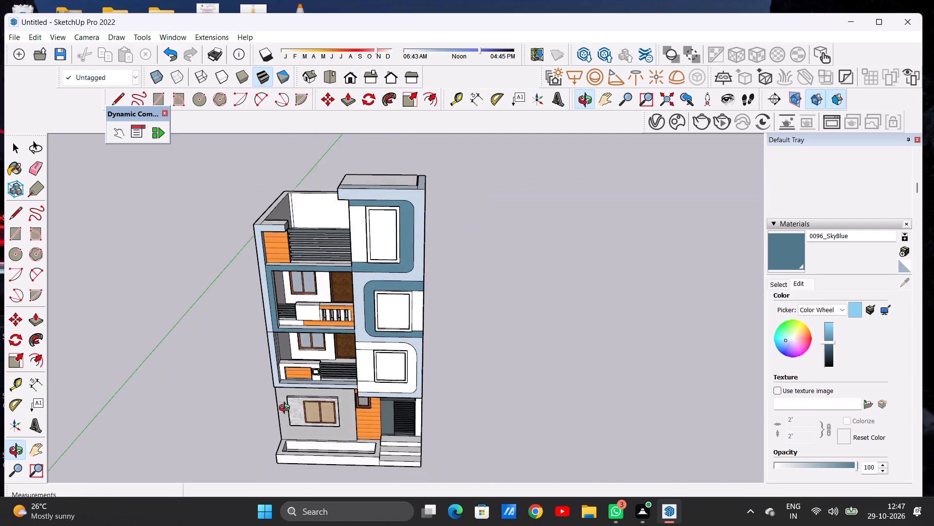
middle_click_drag(287, 409, 287, 408)
scroll(291, 345, "up", 13)
scroll(256, 299, "up", 1)
scroll(255, 299, "down", 1)
scroll(255, 299, "up", 5)
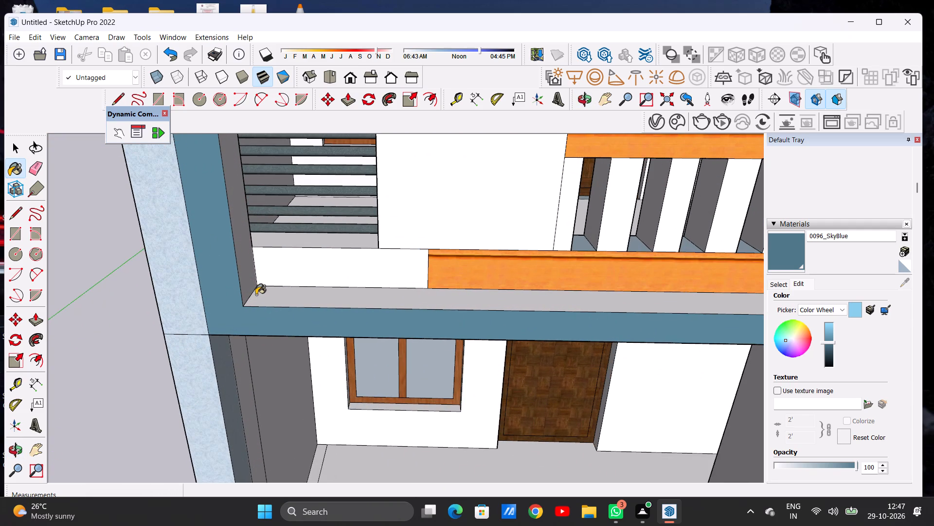
left_click(256, 295)
left_click(245, 275)
Examine the upper balcony frame from below and compare its blue with the rest of the facade.
scroll(264, 320, "down", 6)
scroll(293, 346, "down", 4)
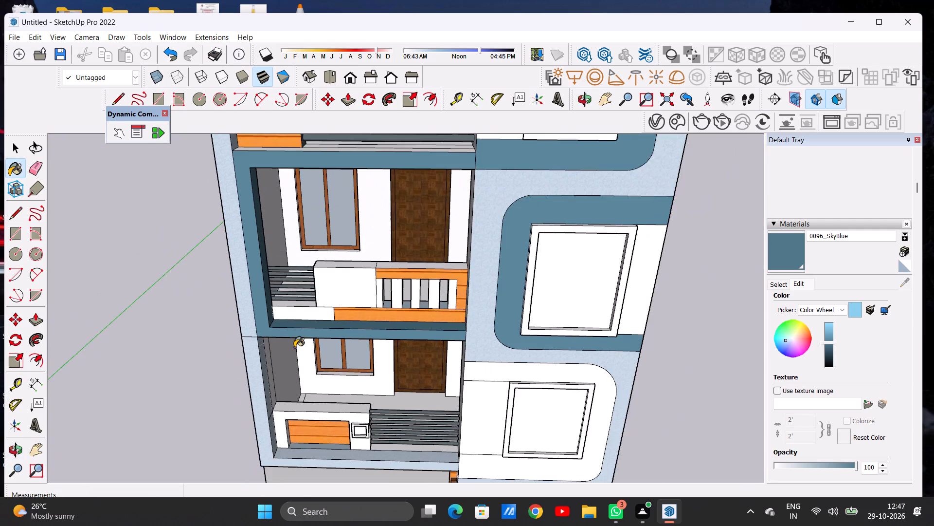
scroll(295, 349, "down", 8)
middle_click_drag(293, 349, 294, 274)
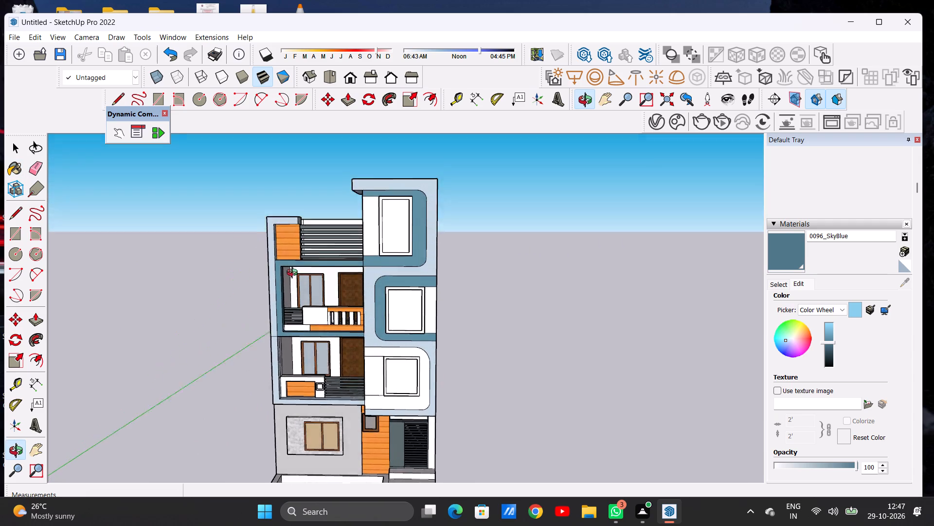
middle_click_drag(294, 274, 293, 260)
scroll(294, 256, "up", 17)
middle_click_drag(266, 286, 268, 239)
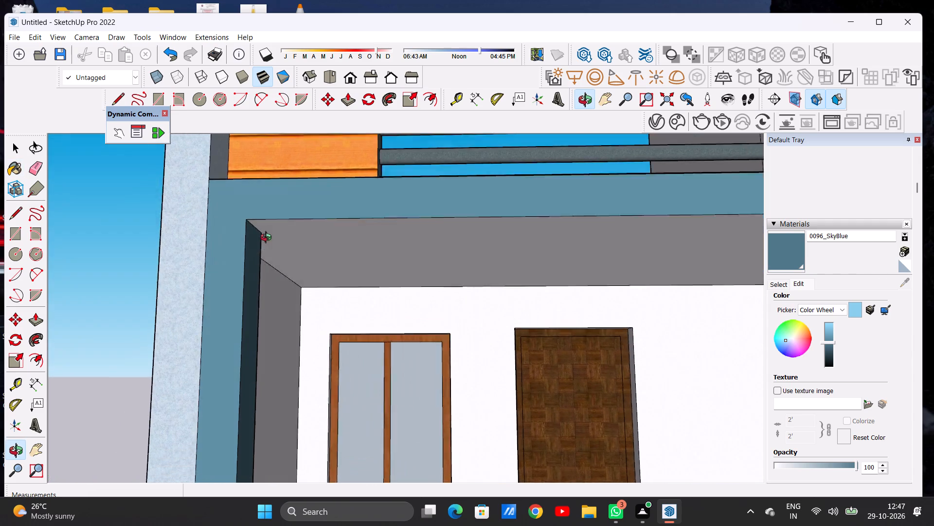
middle_click_drag(268, 239, 268, 305)
scroll(267, 314, "down", 13)
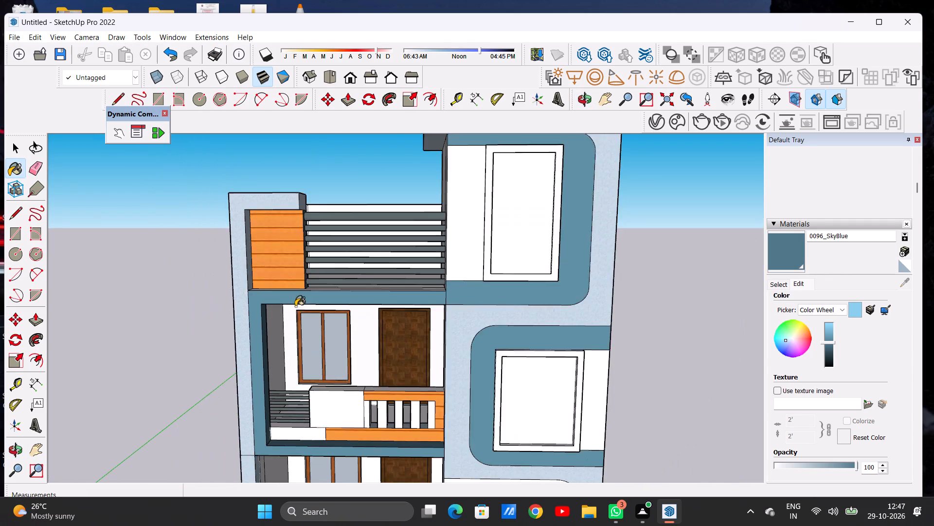
scroll(298, 299, "down", 6)
scroll(400, 272, "down", 5)
Paint the rounded surround of the tower's lowest window with 0096_SkyBlue.
scroll(416, 352, "up", 5)
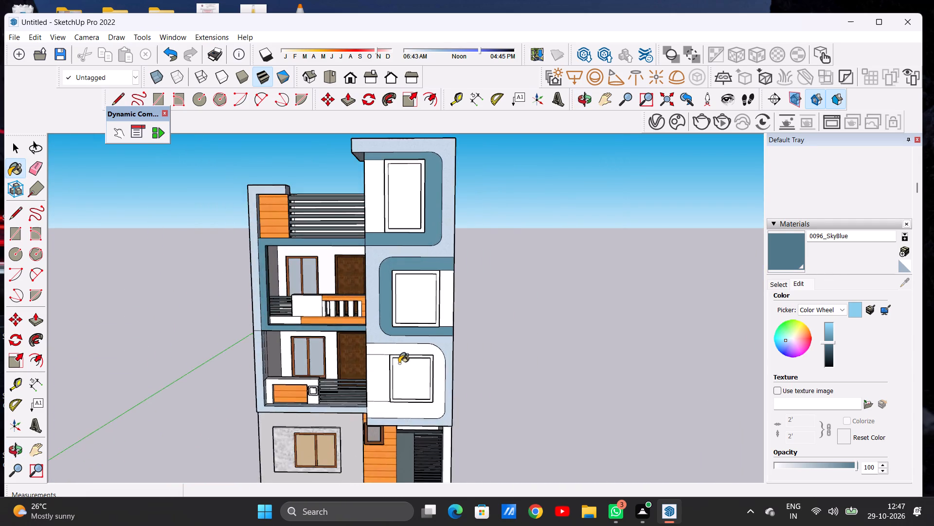
scroll(392, 359, "up", 13)
left_click(387, 341)
scroll(410, 338, "down", 5)
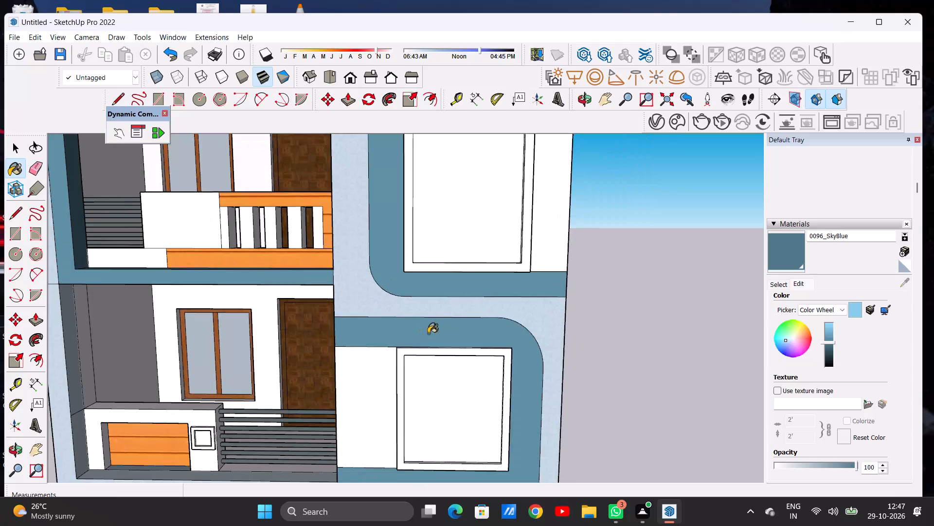
scroll(439, 327, "down", 8)
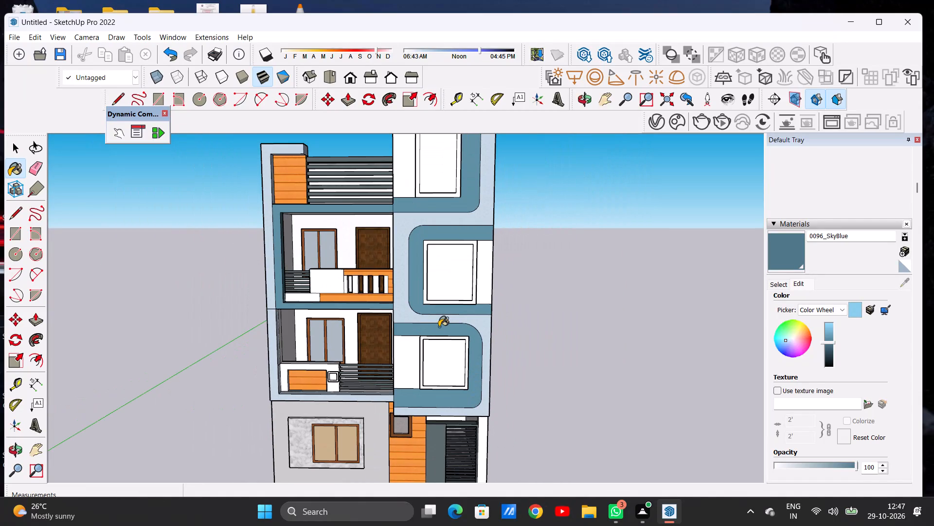
Inspect the lower balcony and the adjoining tower wall from an oblique angle and from the front.
scroll(434, 327, "down", 1)
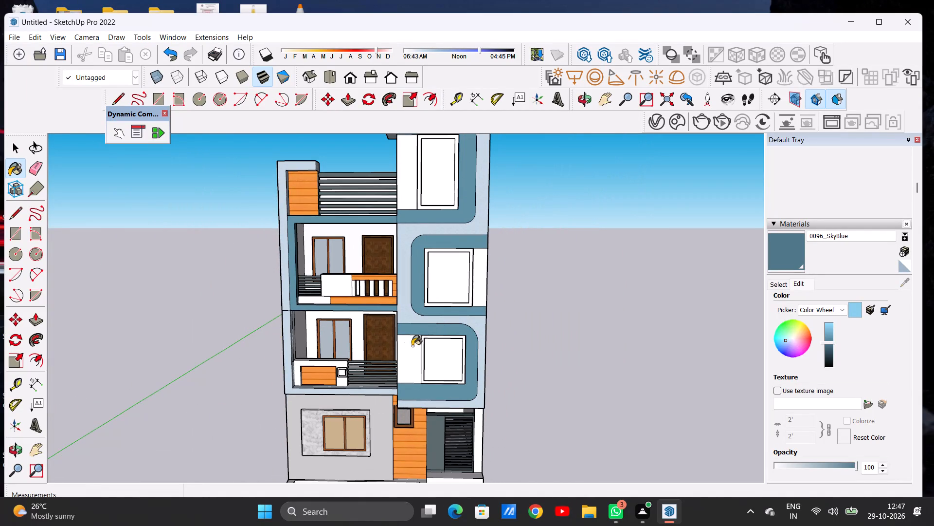
middle_click_drag(301, 375, 358, 353)
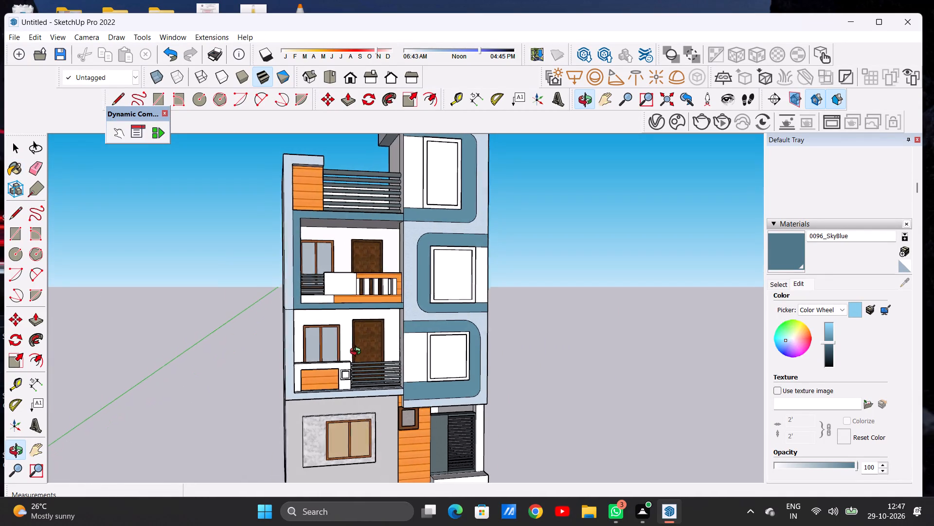
middle_click_drag(358, 353, 437, 403)
scroll(401, 364, "up", 8)
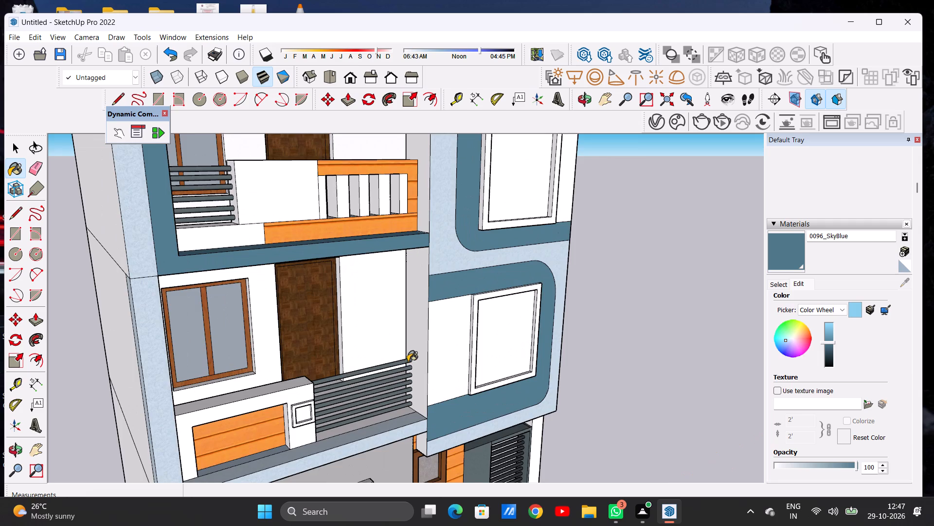
scroll(411, 356, "up", 5)
scroll(421, 356, "down", 8)
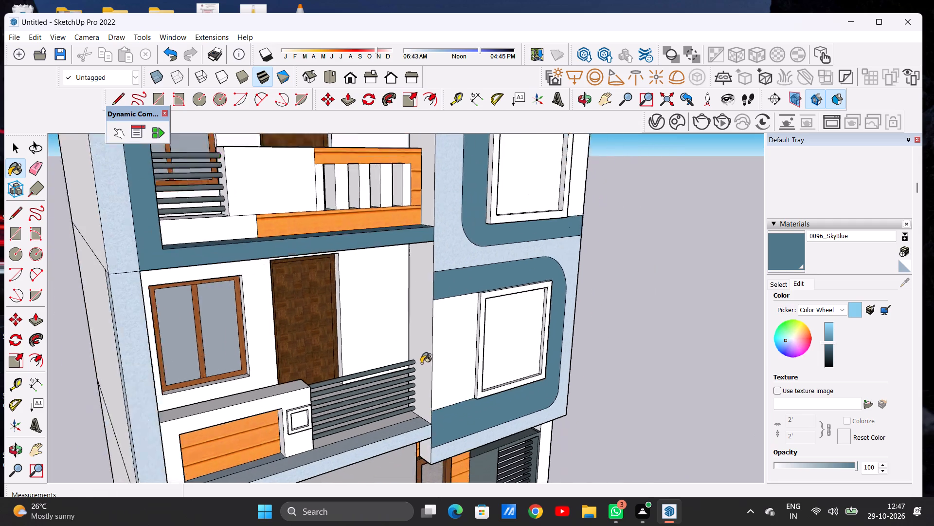
scroll(421, 363, "down", 3)
scroll(422, 363, "up", 1)
scroll(422, 363, "down", 4)
middle_click_drag(401, 374, 296, 352)
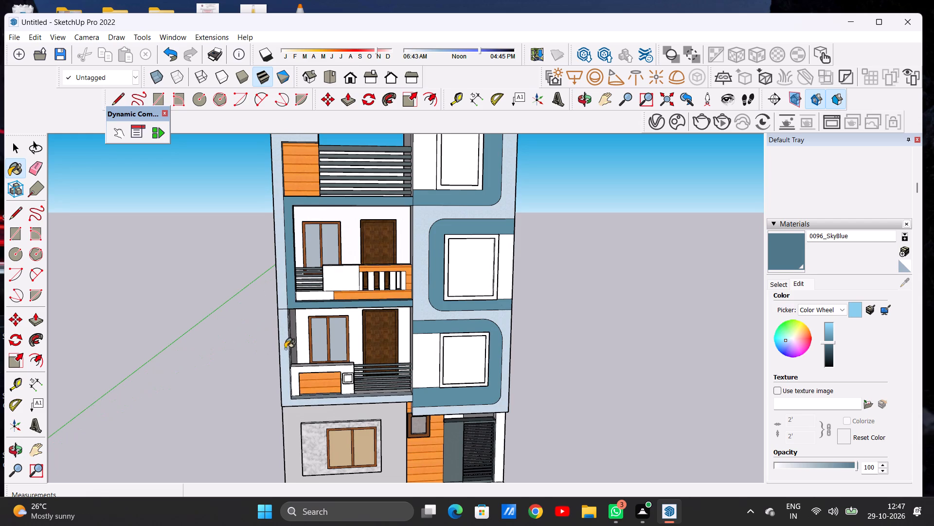
Examine the upper balcony's white front wall and orange railing close up and within the facade.
scroll(255, 327, "down", 6)
scroll(303, 314, "up", 1)
scroll(303, 314, "down", 1)
scroll(303, 314, "up", 7)
scroll(300, 304, "down", 1)
scroll(300, 304, "up", 13)
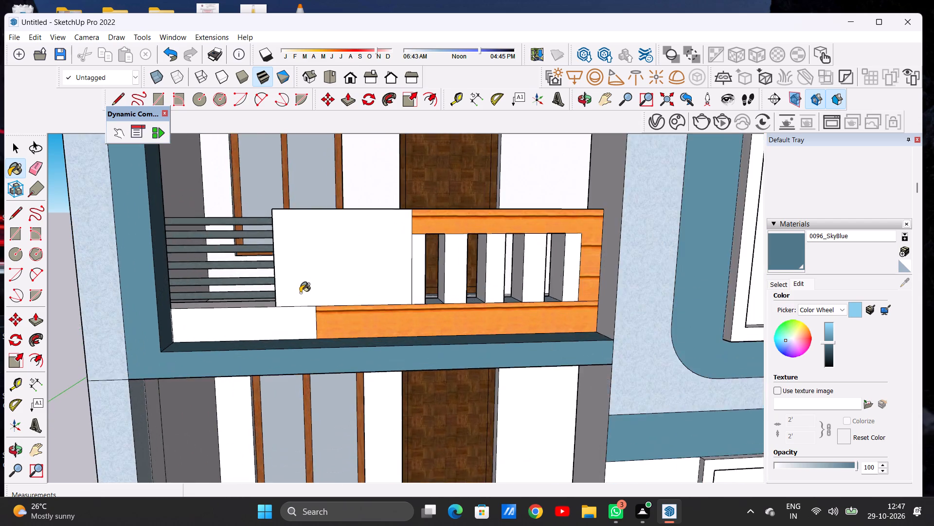
scroll(300, 293, "up", 2)
scroll(301, 295, "down", 1)
scroll(301, 295, "up", 3)
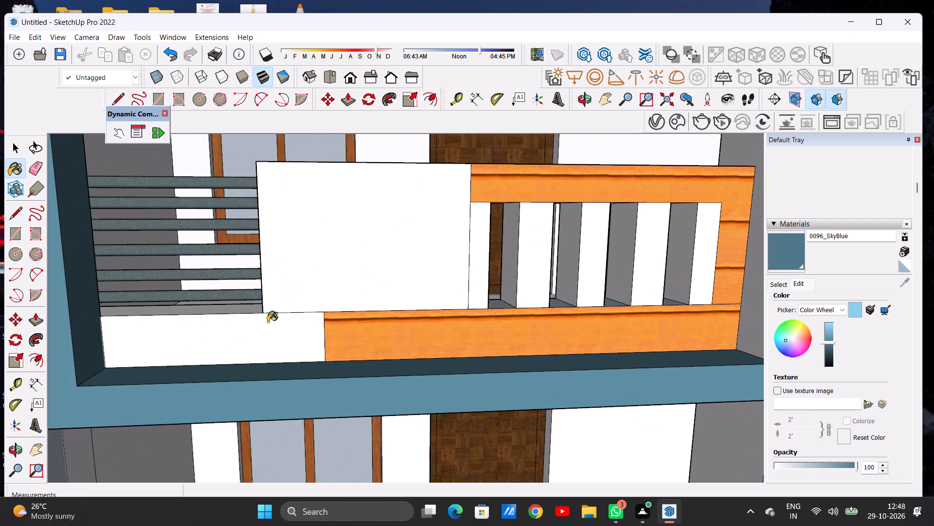
scroll(283, 314, "down", 18)
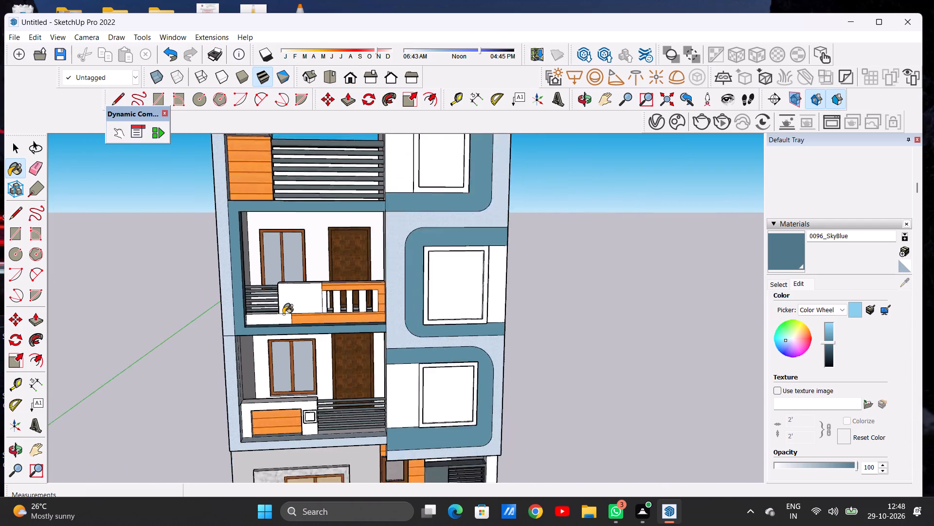
Paint the front face of the lower balcony's parapet around the orange panel with 0096_SkyBlue.
scroll(283, 314, "down", 2)
scroll(271, 406, "up", 2)
scroll(270, 406, "down", 1)
scroll(270, 406, "up", 4)
scroll(255, 386, "down", 1)
scroll(255, 386, "up", 12)
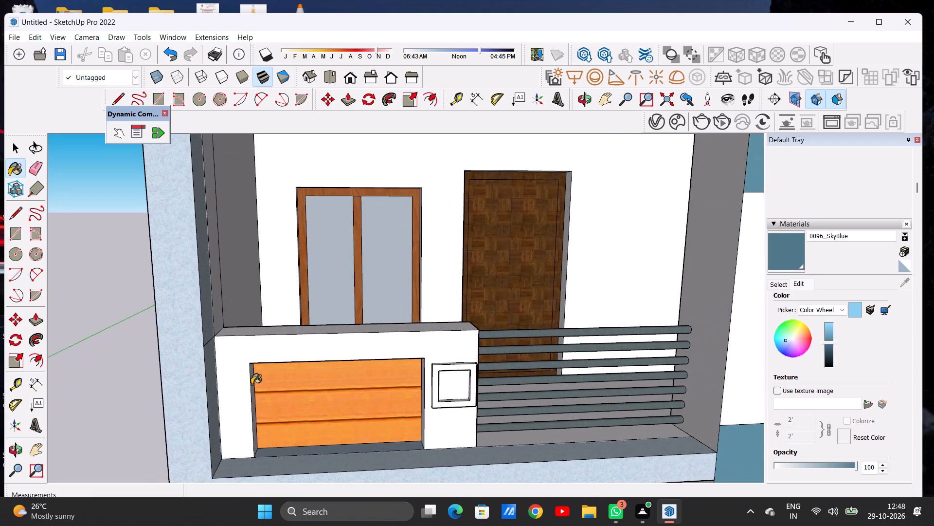
scroll(251, 384, "up", 6)
left_click(230, 366)
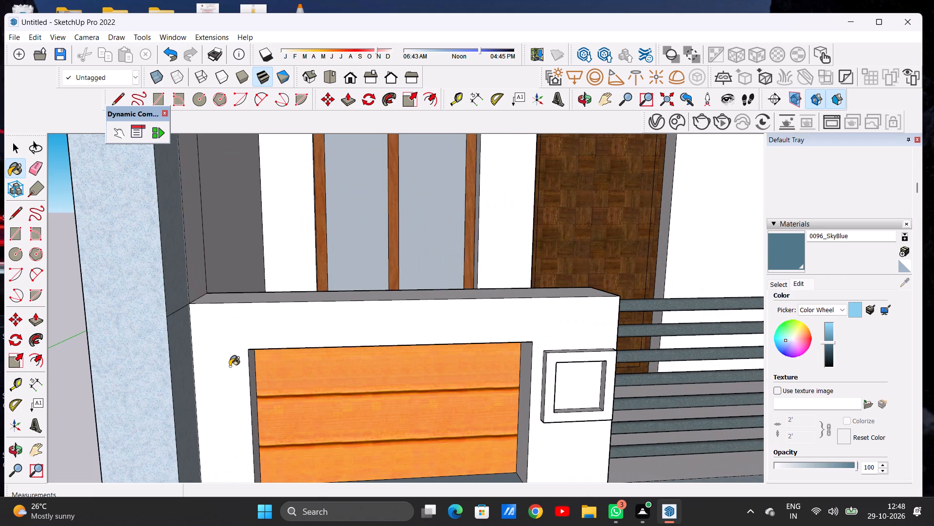
Paint the top and the railing-side end face of the lower balcony's parapet with 0096_SkyBlue.
scroll(231, 366, "down", 7)
scroll(273, 347, "down", 4)
middle_click_drag(341, 348, 253, 404)
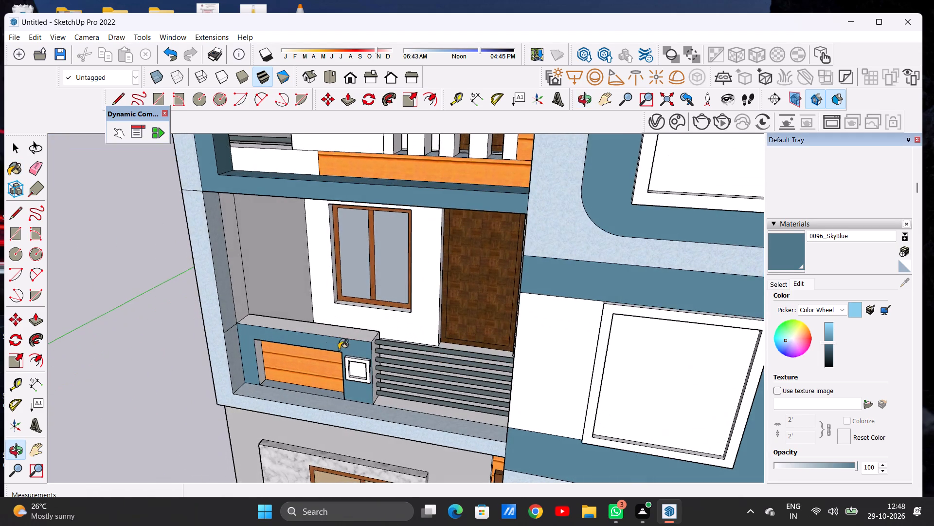
scroll(353, 338, "up", 11)
left_click(353, 337)
scroll(399, 327, "down", 8)
middle_click_drag(419, 352, 412, 341)
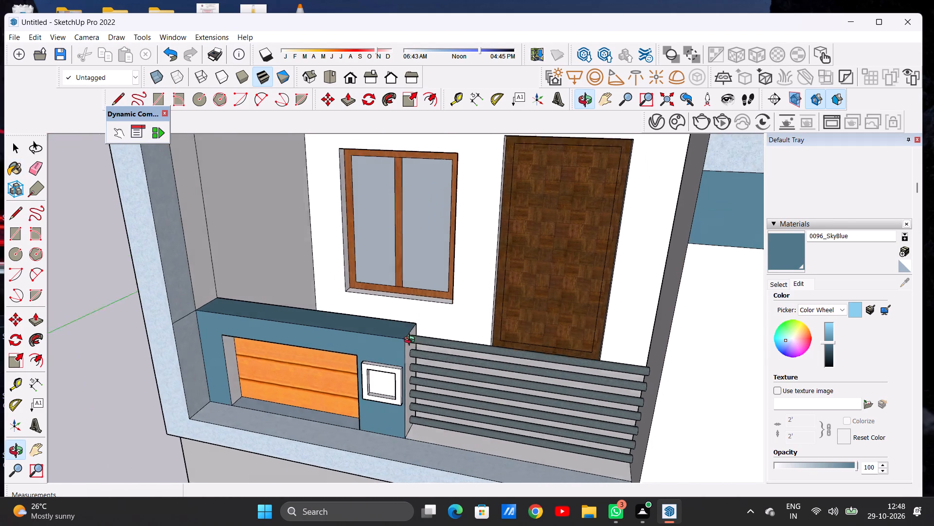
middle_click_drag(412, 341, 392, 316)
scroll(407, 338, "up", 7)
scroll(397, 346, "down", 2)
scroll(396, 342, "up", 6)
left_click(411, 337)
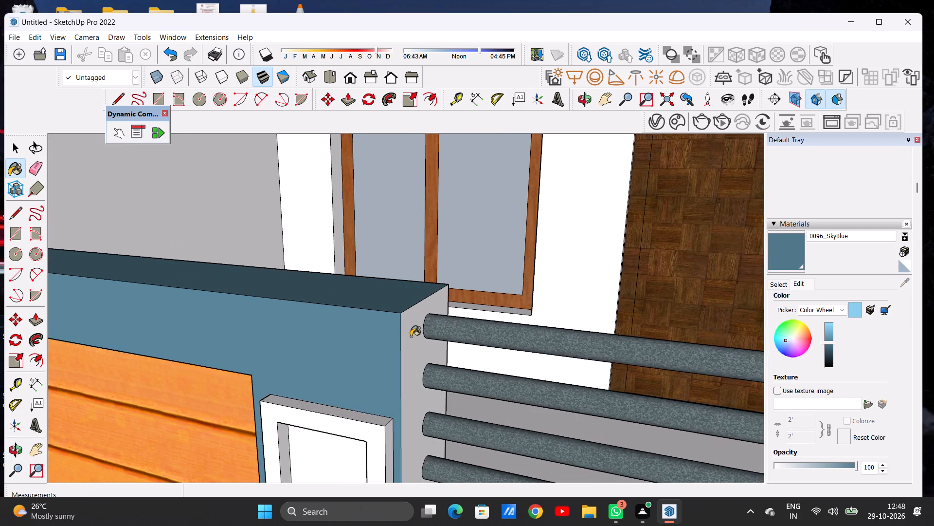
Paint the side and upper reveals of the recess around the lower balcony's orange panel with 0096_SkyBlue.
scroll(414, 335, "down", 19)
middle_click_drag(396, 356, 409, 341)
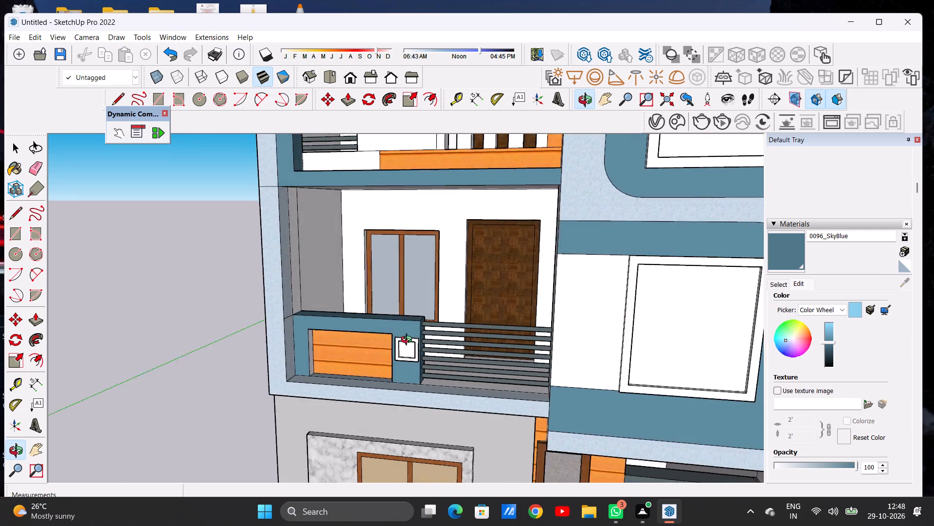
middle_click_drag(409, 341, 341, 317)
scroll(333, 328, "up", 14)
left_click(330, 348)
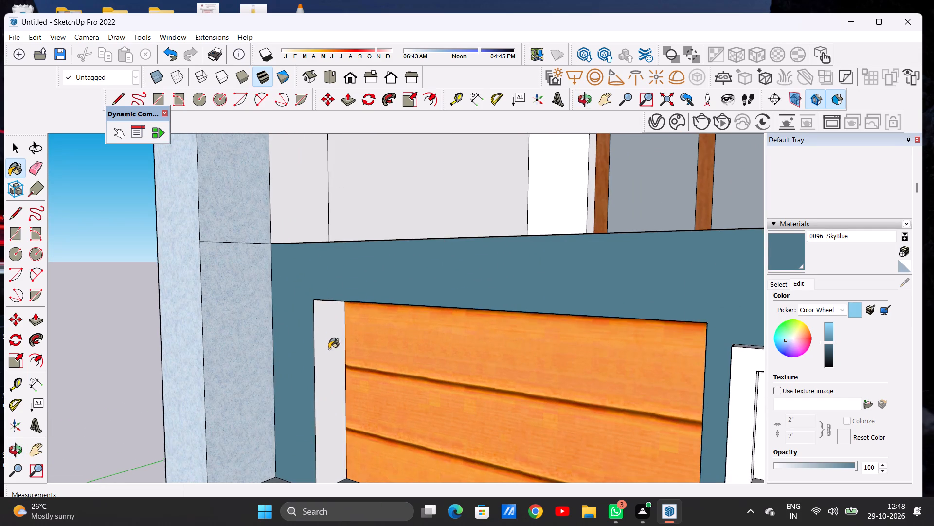
scroll(328, 367, "down", 12)
scroll(333, 361, "up", 1)
scroll(334, 362, "down", 1)
middle_click_drag(337, 376, 578, 311)
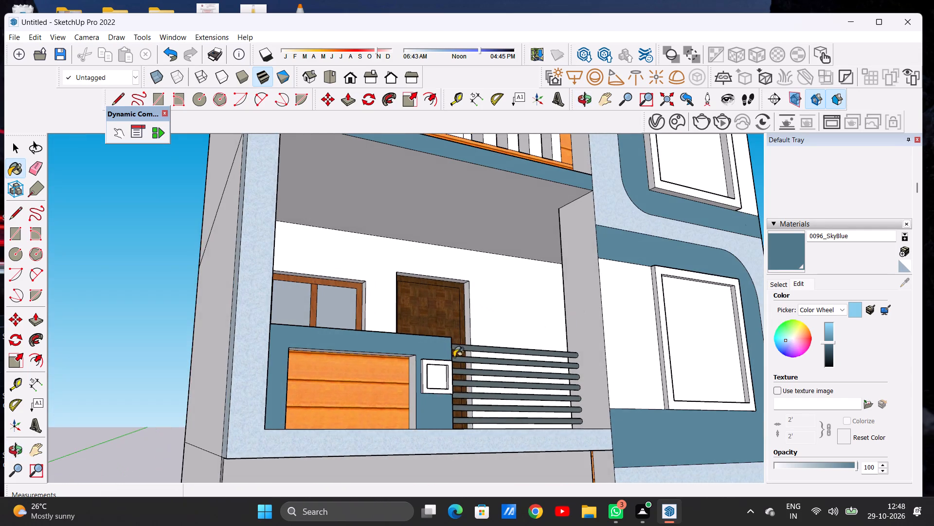
middle_click_drag(395, 367, 395, 333)
scroll(395, 347, "up", 18)
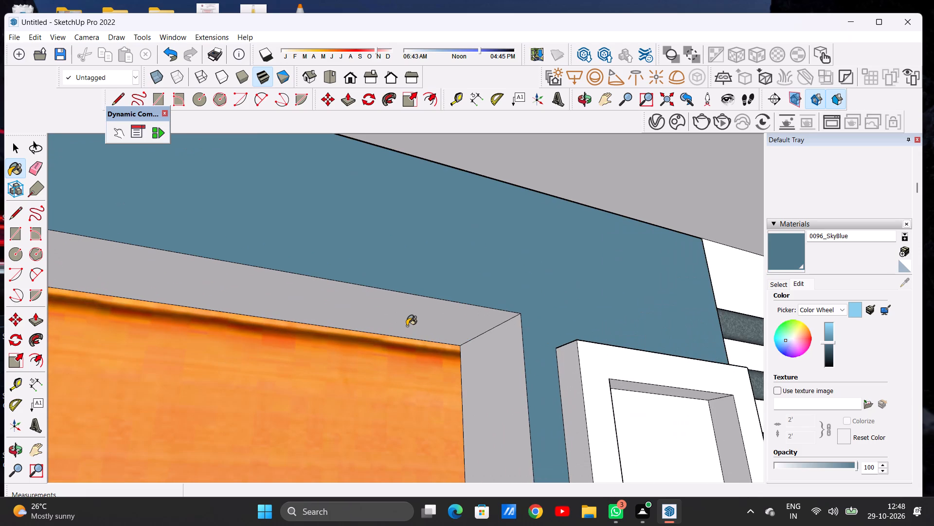
left_click(407, 325)
left_click(488, 369)
Inspect the blue lower balcony parapet from below, from the front and within the whole facade.
scroll(447, 352, "down", 20)
scroll(447, 352, "down", 1)
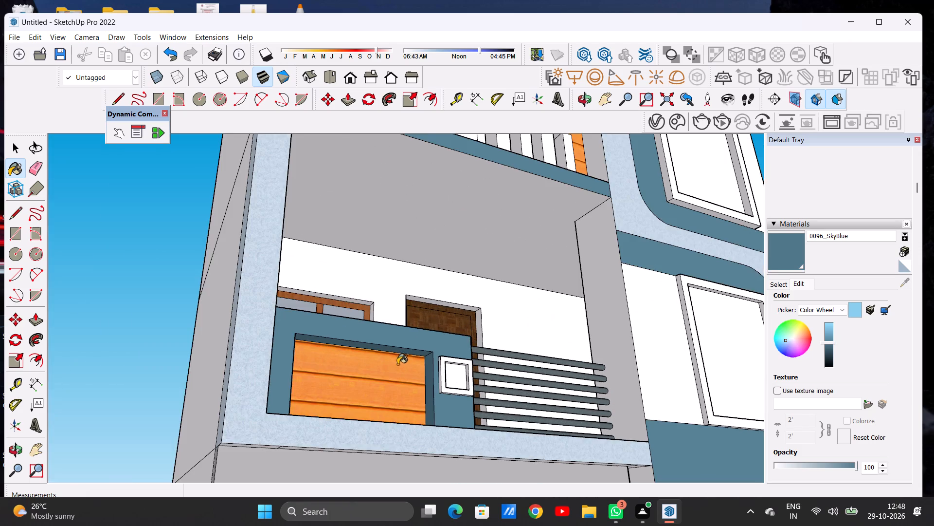
middle_click_drag(366, 382, 305, 471)
middle_click_drag(277, 449, 260, 456)
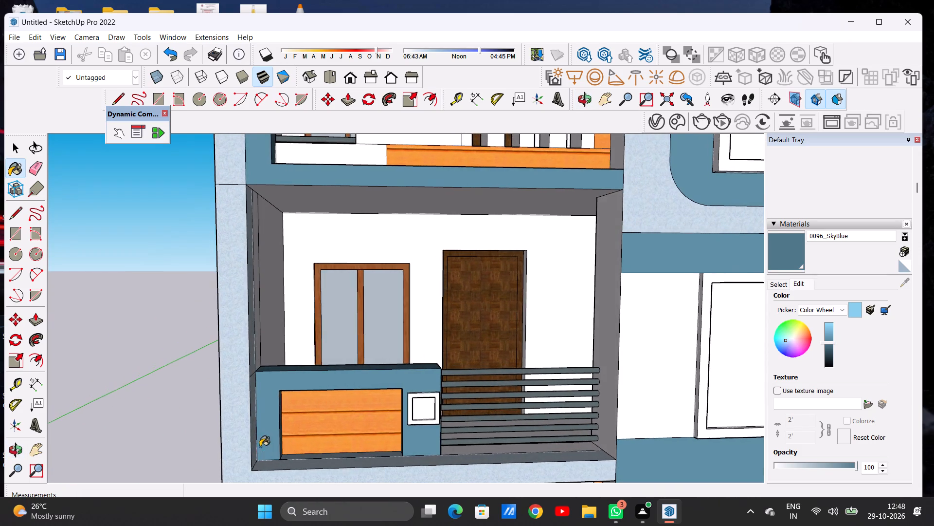
scroll(287, 391, "down", 20)
scroll(296, 379, "down", 6)
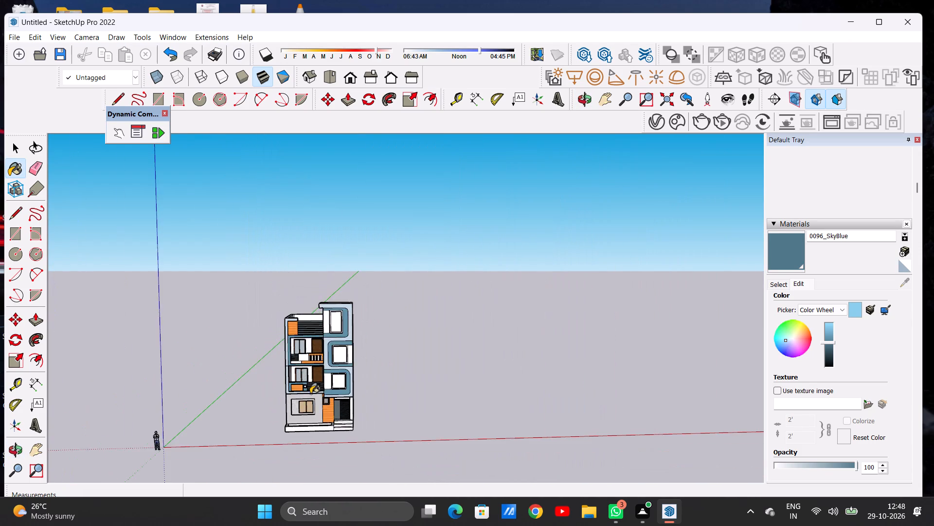
scroll(311, 394, "up", 7)
scroll(308, 382, "up", 18)
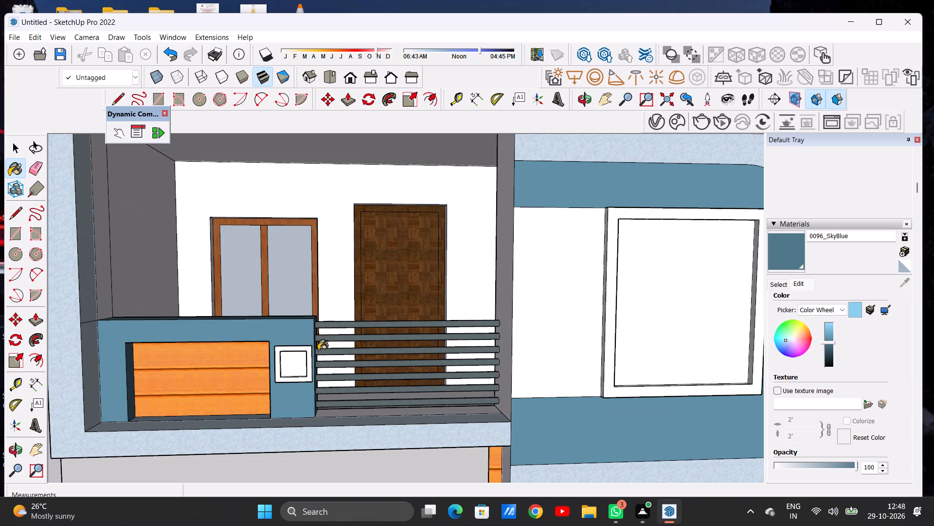
Examine the lower balcony's blue parapet, the whole facade and the still-white parapet of the balcony above.
middle_click_drag(288, 374, 303, 379)
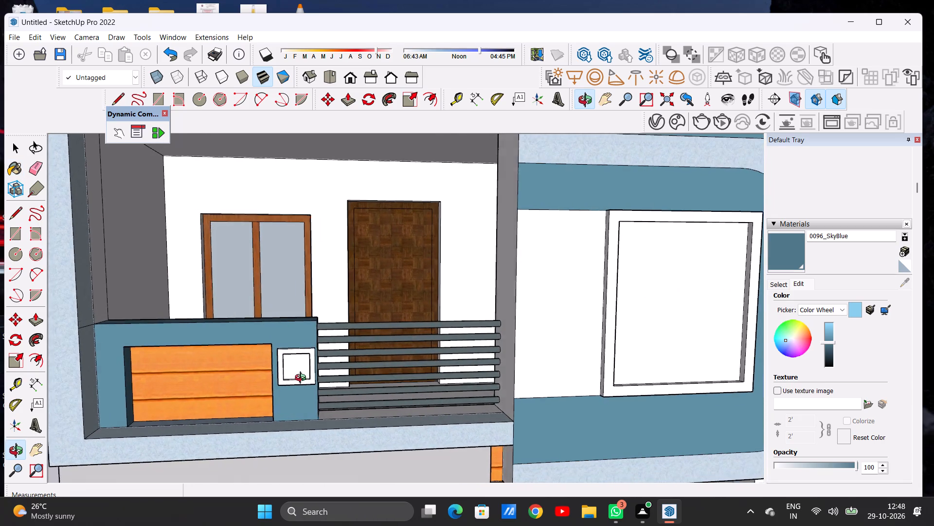
middle_click_drag(303, 379, 311, 387)
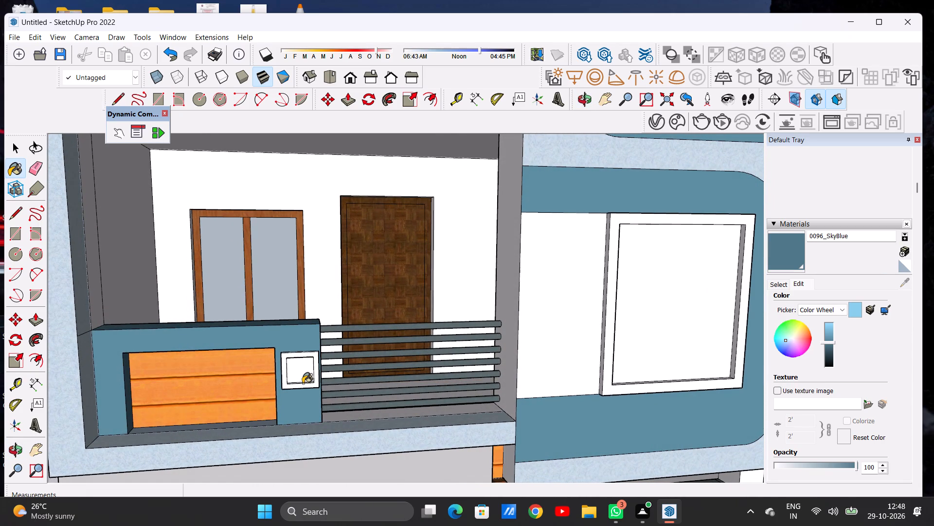
scroll(303, 383, "down", 15)
scroll(297, 373, "down", 15)
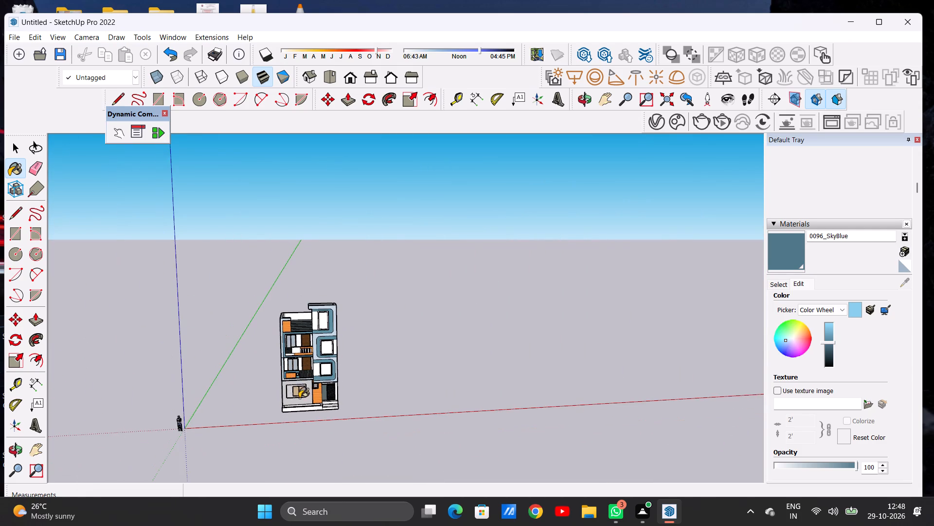
middle_click_drag(294, 390, 283, 383)
scroll(297, 387, "up", 5)
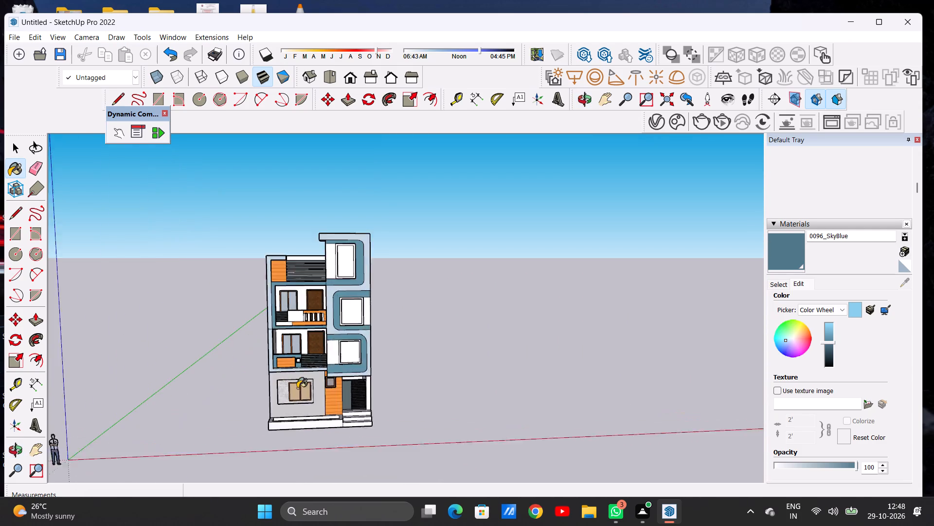
scroll(297, 388, "up", 3)
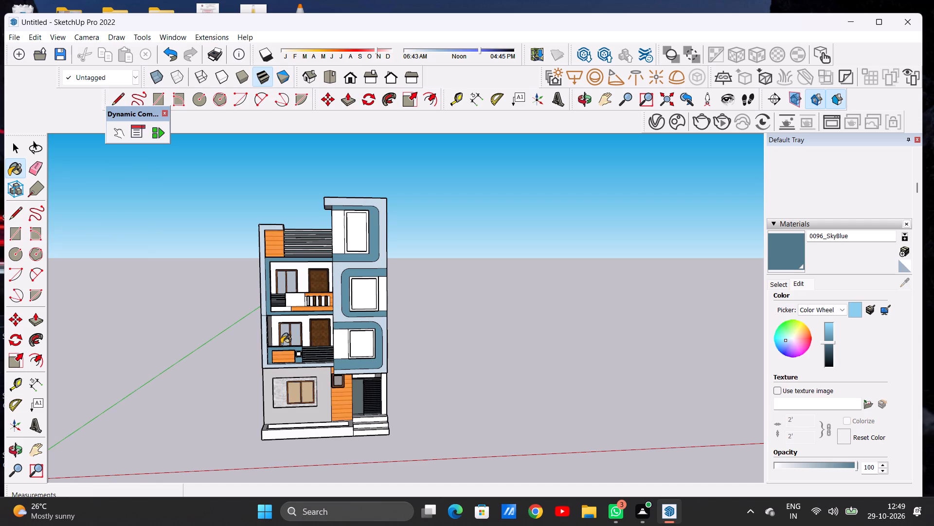
scroll(303, 294, "up", 12)
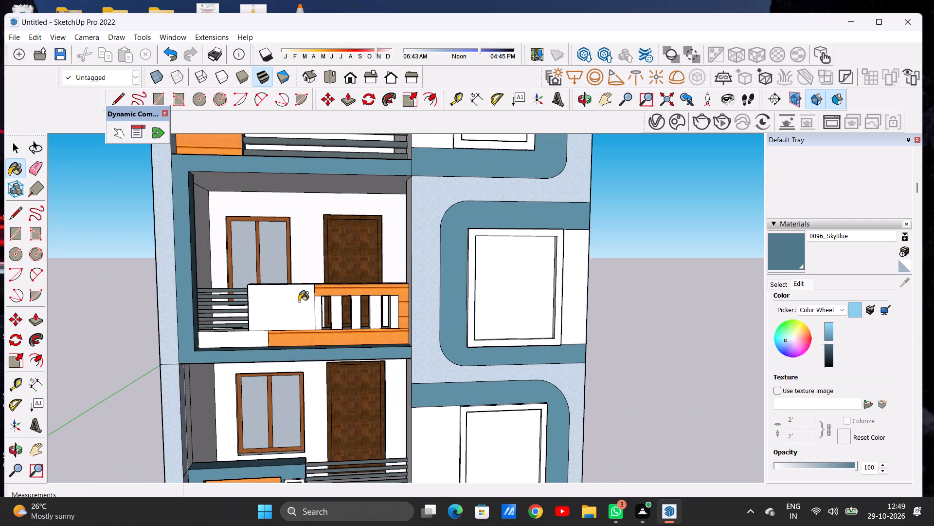
scroll(299, 301, "up", 4)
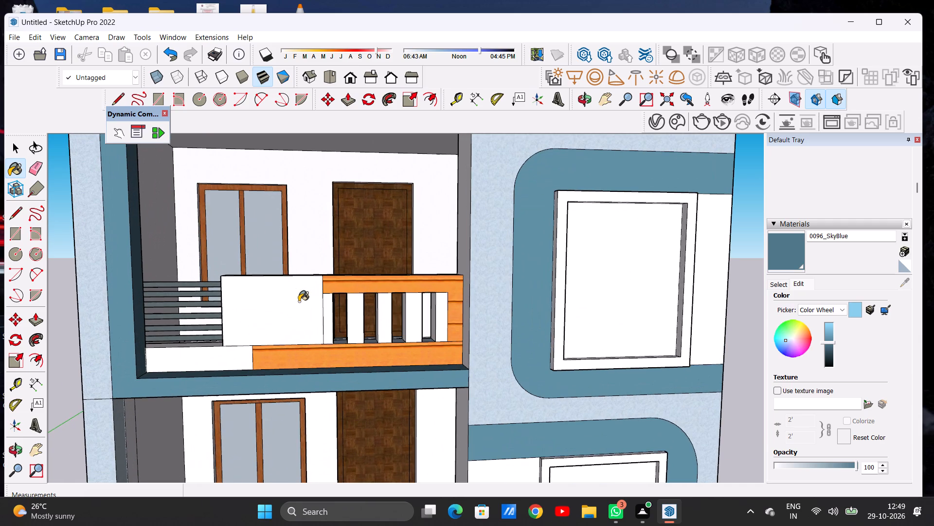
scroll(278, 341, "down", 11)
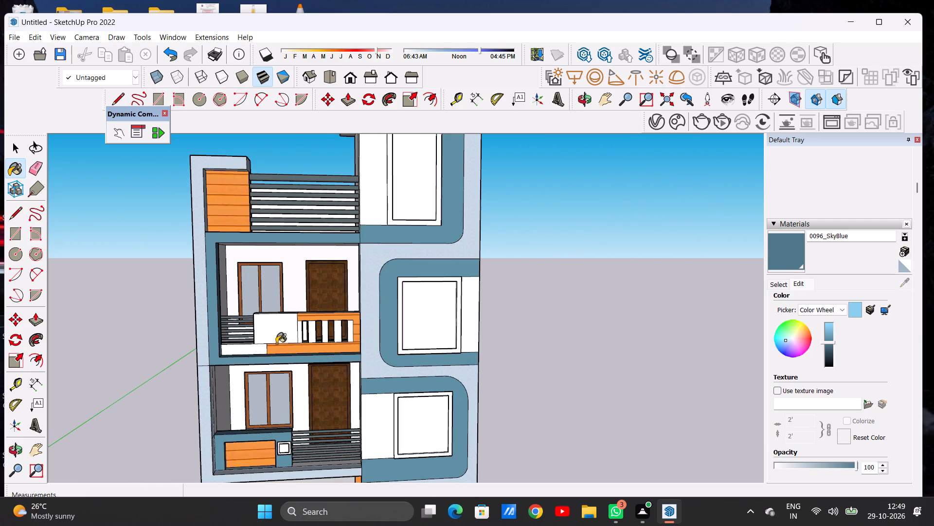
scroll(272, 339, "down", 5)
Paint the top of the ledge below the roof terrace's orange panel and railing with 0096_SkyBlue.
middle_click_drag(298, 281, 300, 399)
scroll(255, 299, "up", 10)
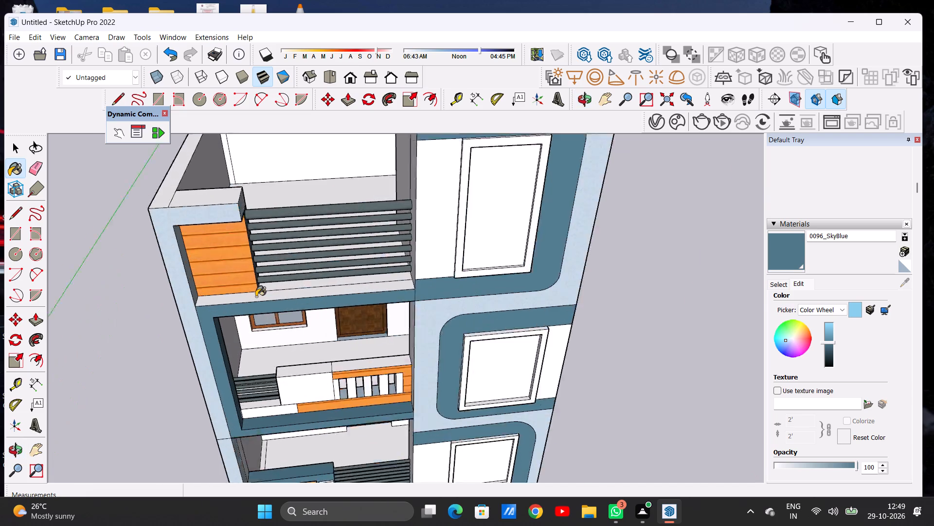
scroll(256, 297, "up", 10)
left_click(273, 306)
scroll(320, 326, "down", 4)
scroll(325, 335, "up", 1)
scroll(326, 335, "down", 13)
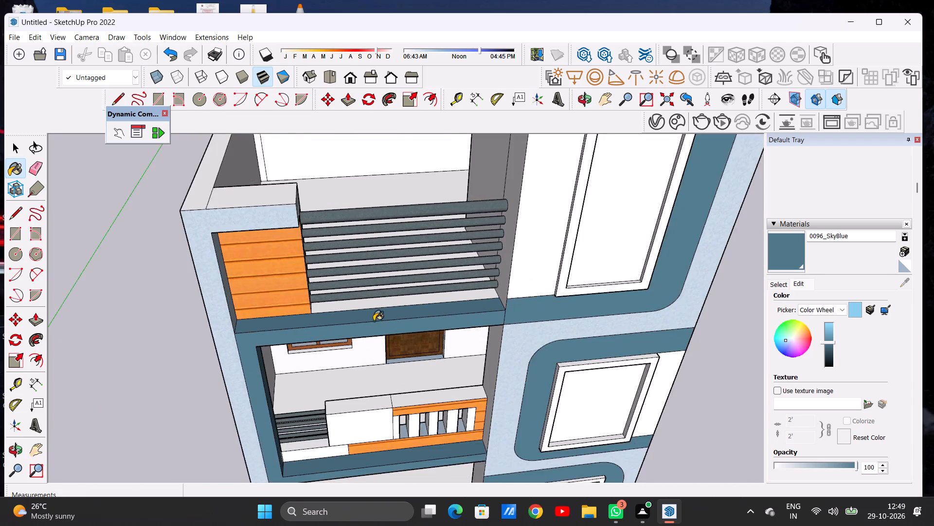
Examine the terrace ledge's junction with the window bay and the whole facade from several angles for unpainted surfaces.
scroll(374, 321, "down", 3)
scroll(448, 322, "up", 20)
scroll(448, 322, "up", 1)
scroll(421, 347, "down", 6)
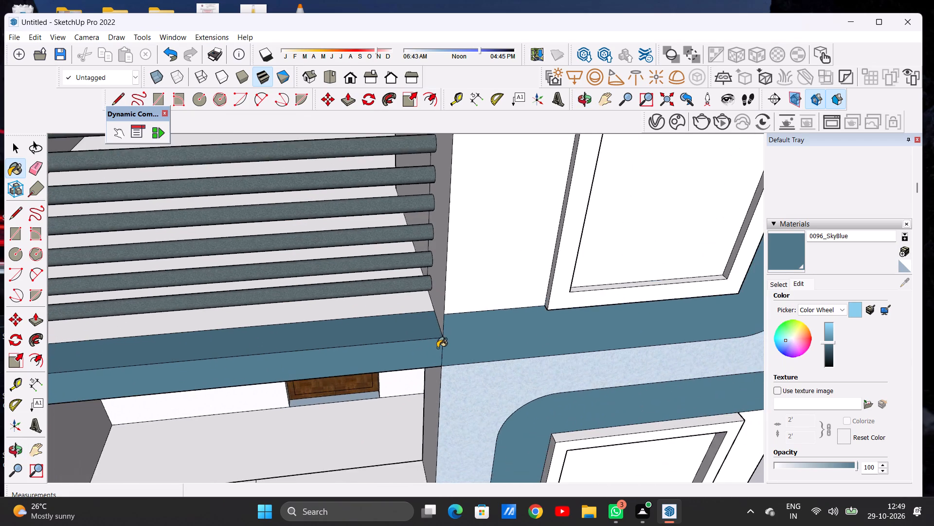
scroll(437, 348, "down", 20)
scroll(437, 348, "down", 5)
scroll(431, 345, "up", 1)
scroll(431, 344, "down", 2)
middle_click_drag(421, 379, 320, 279)
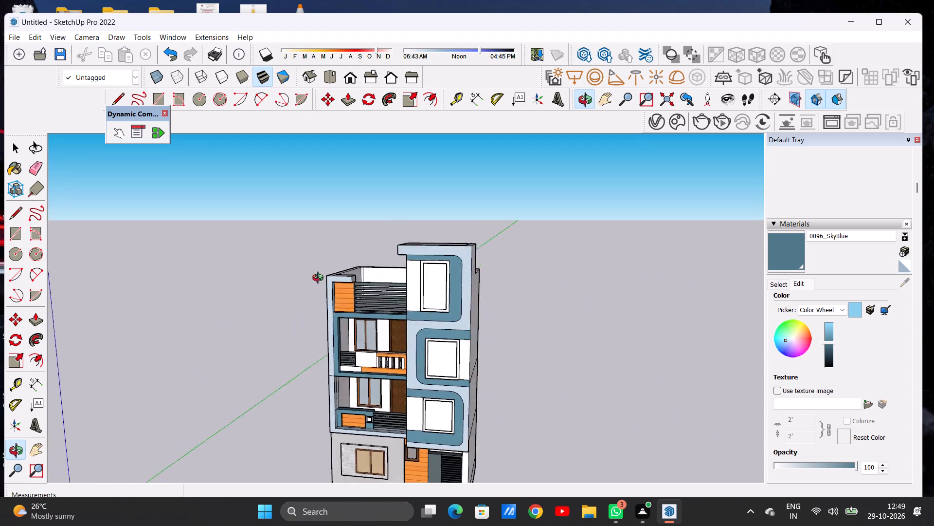
middle_click_drag(320, 279, 387, 271)
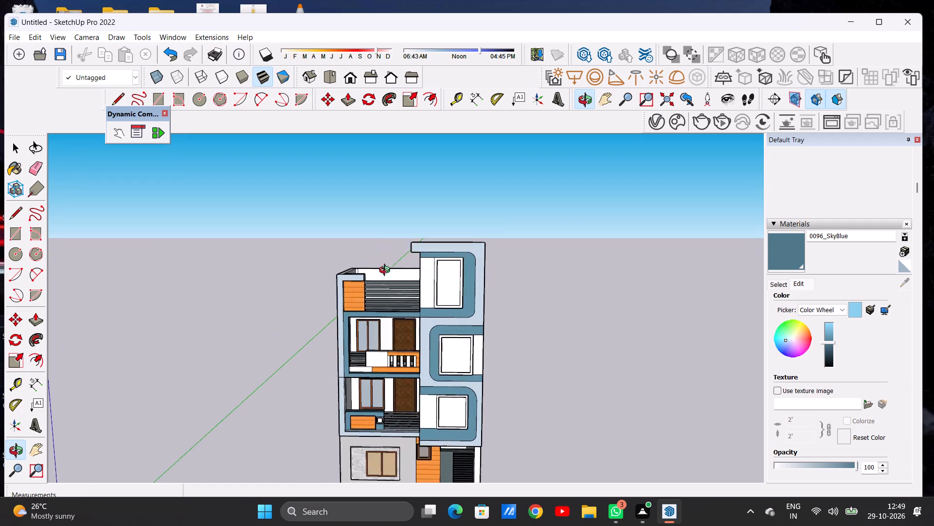
middle_click_drag(387, 271, 620, 287)
middle_click_drag(558, 297, 418, 297)
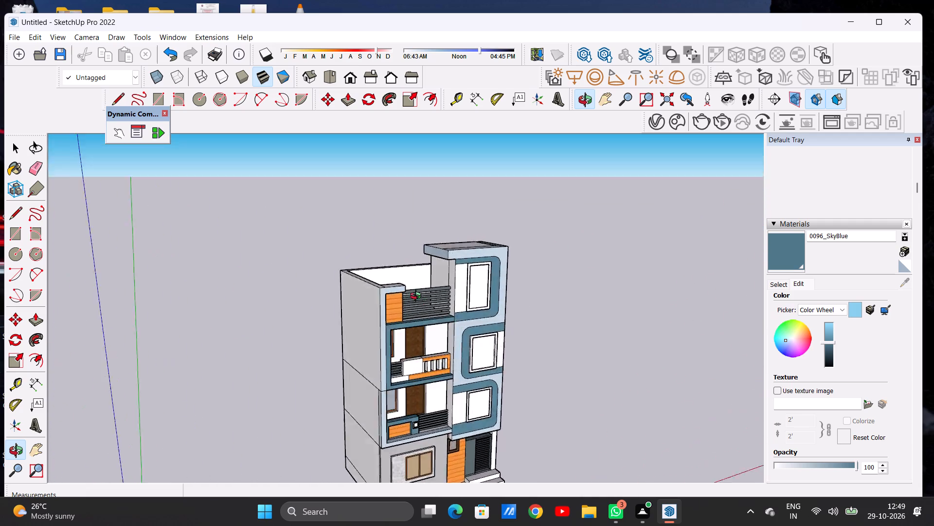
middle_click_drag(418, 297, 222, 287)
scroll(344, 282, "up", 4)
scroll(344, 282, "down", 1)
scroll(344, 282, "up", 6)
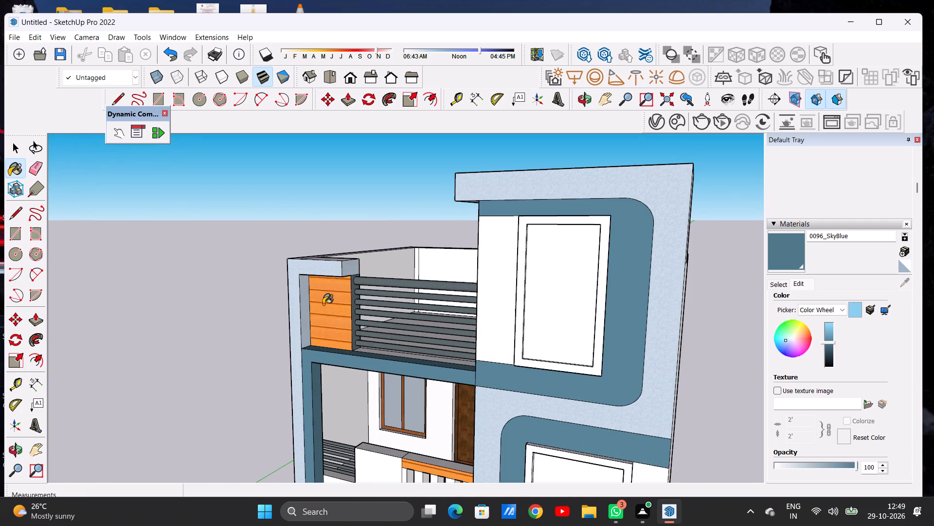
middle_click_drag(334, 307, 436, 288)
scroll(459, 309, "down", 16)
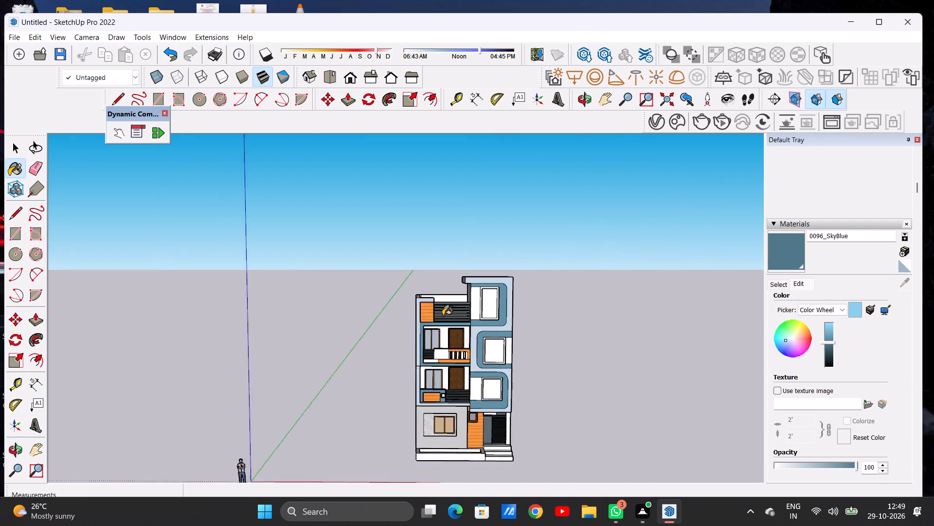
scroll(443, 316, "down", 3)
scroll(442, 316, "up", 1)
scroll(431, 324, "down", 3)
scroll(468, 415, "up", 14)
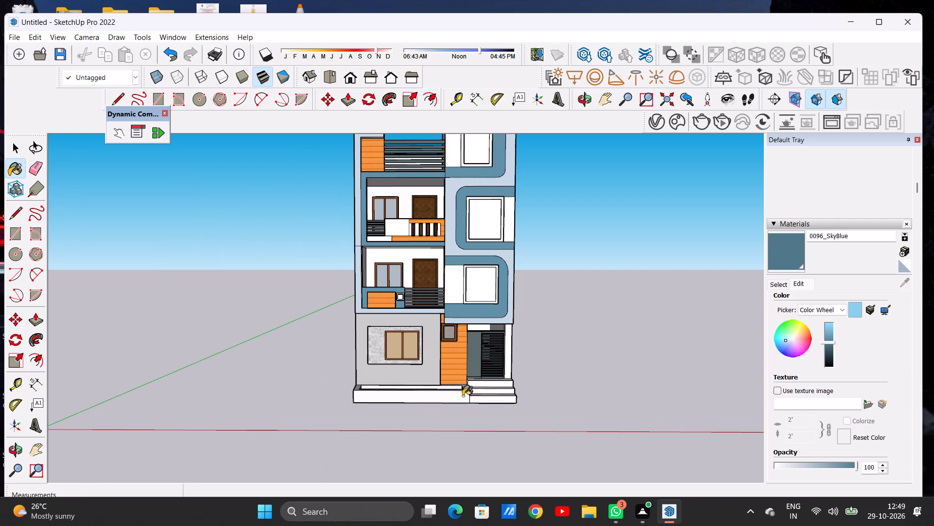
scroll(445, 384, "down", 5)
middle_click_drag(439, 361, 423, 387)
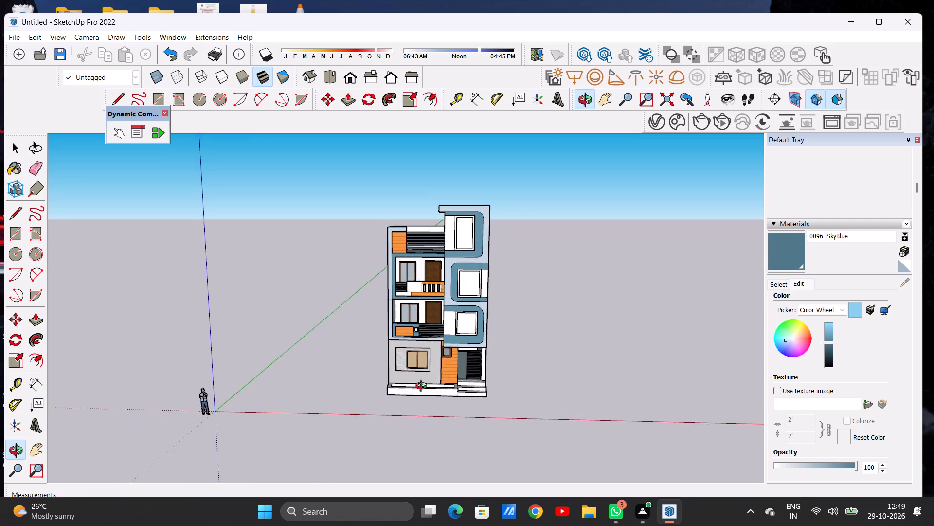
middle_click_drag(423, 387, 420, 399)
scroll(480, 253, "up", 11)
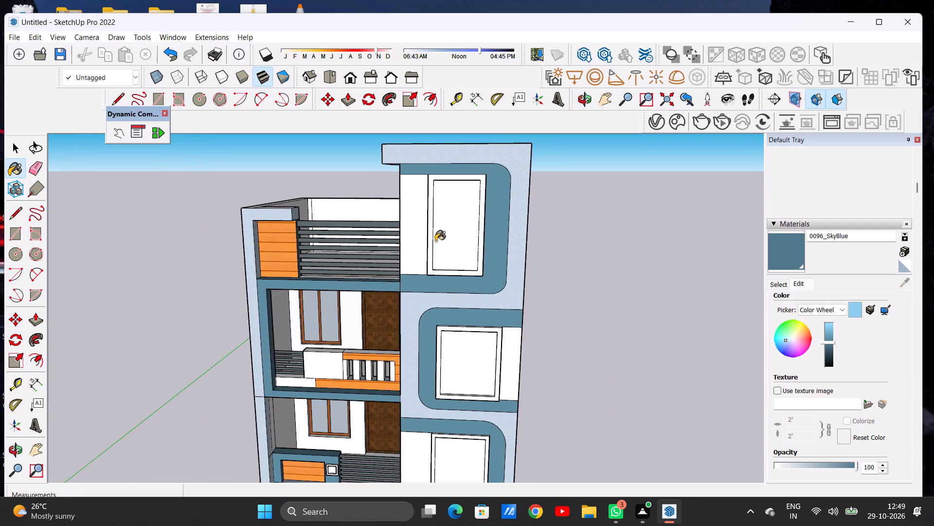
middle_click_drag(437, 241, 456, 207)
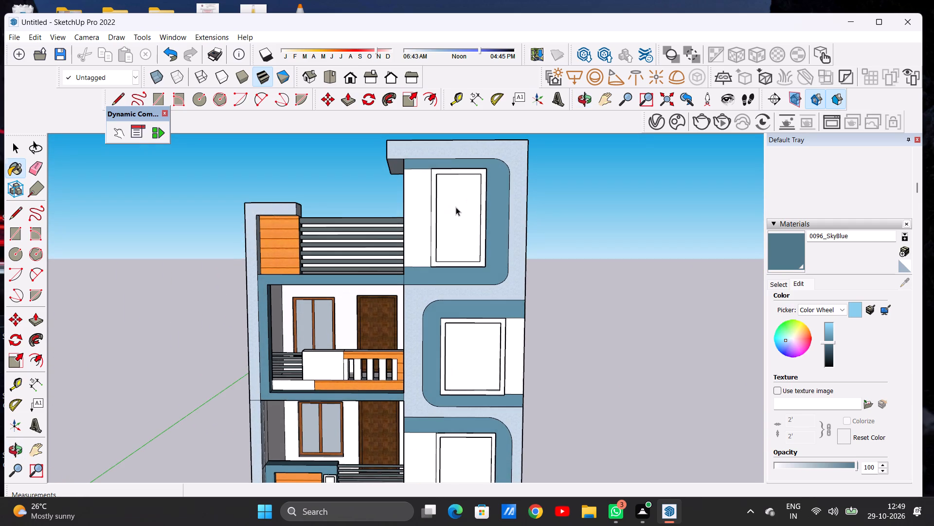
Paint the upper balcony's white parapet block and the low strip beside the orange band with Terrazzo Light Blue from Synthetic Surfaces.
key("space")
scroll(423, 226, "down", 1)
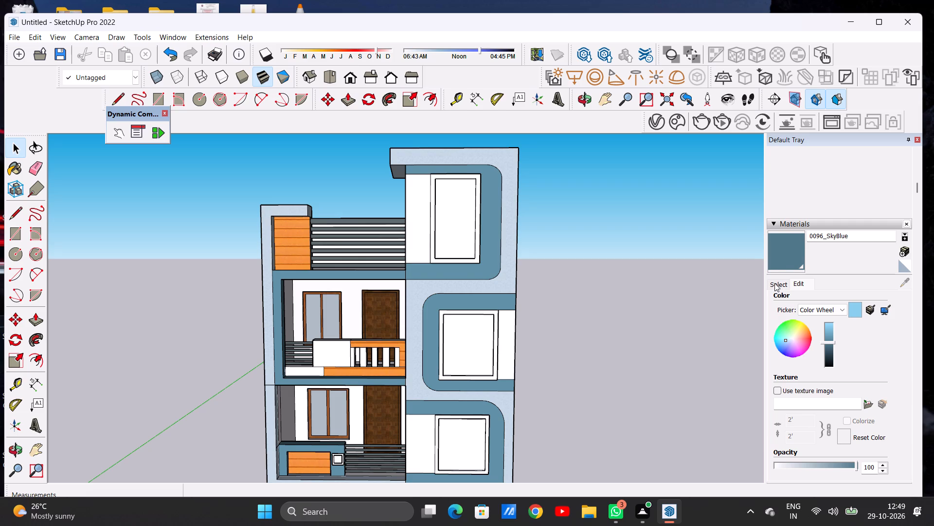
left_click(780, 277)
left_click(777, 280)
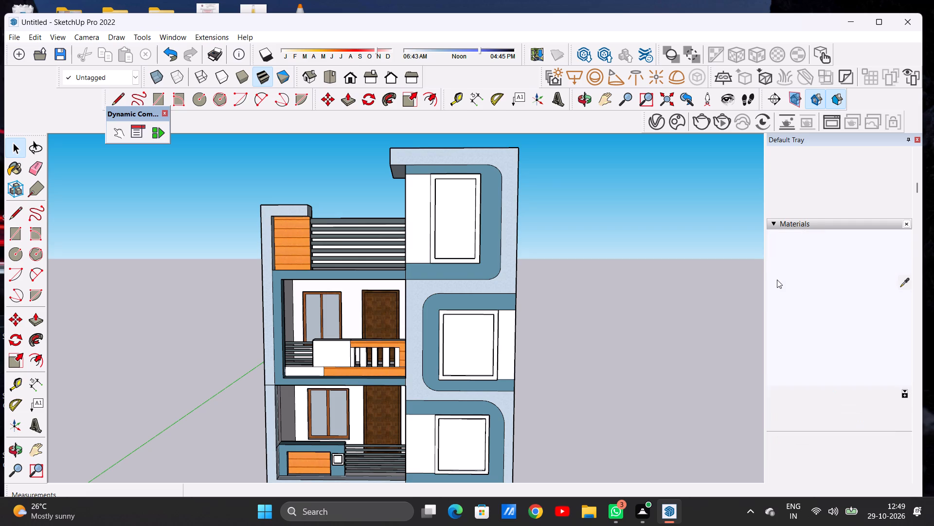
left_click(819, 296)
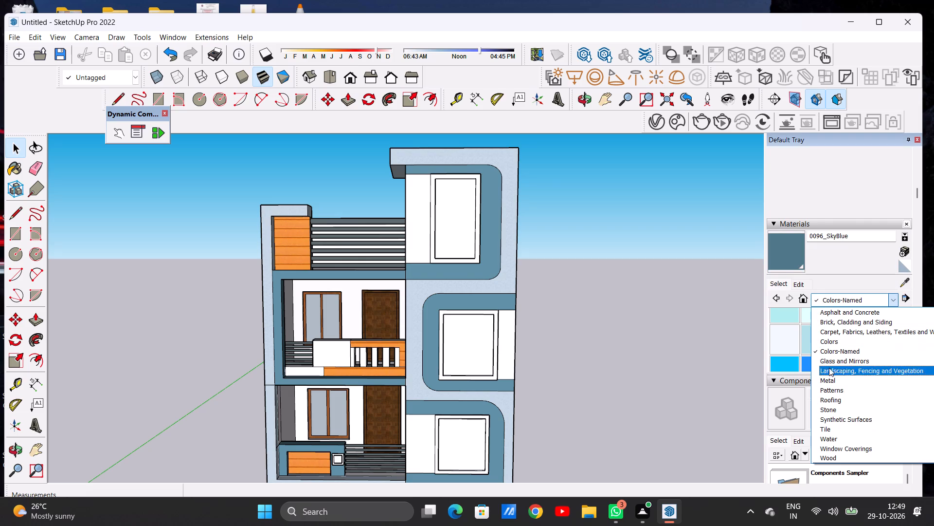
left_click(841, 418)
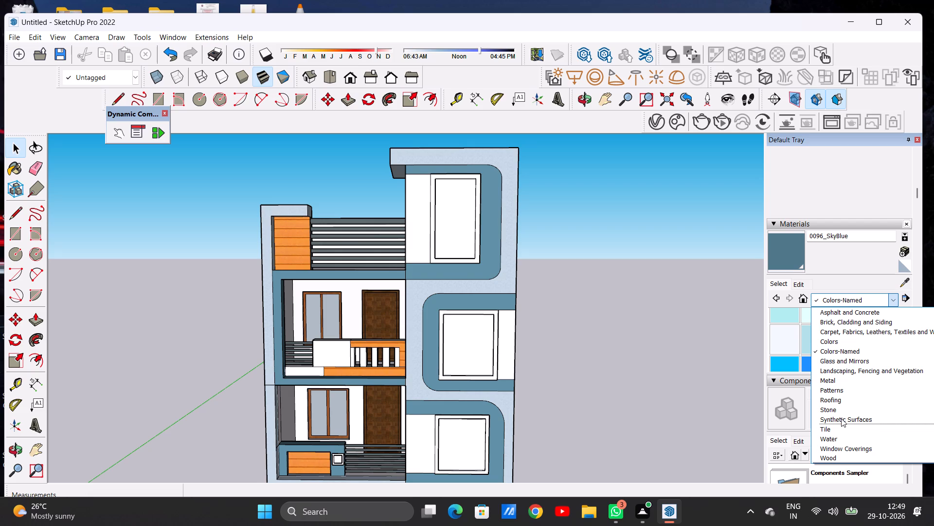
scroll(834, 354, "down", 1)
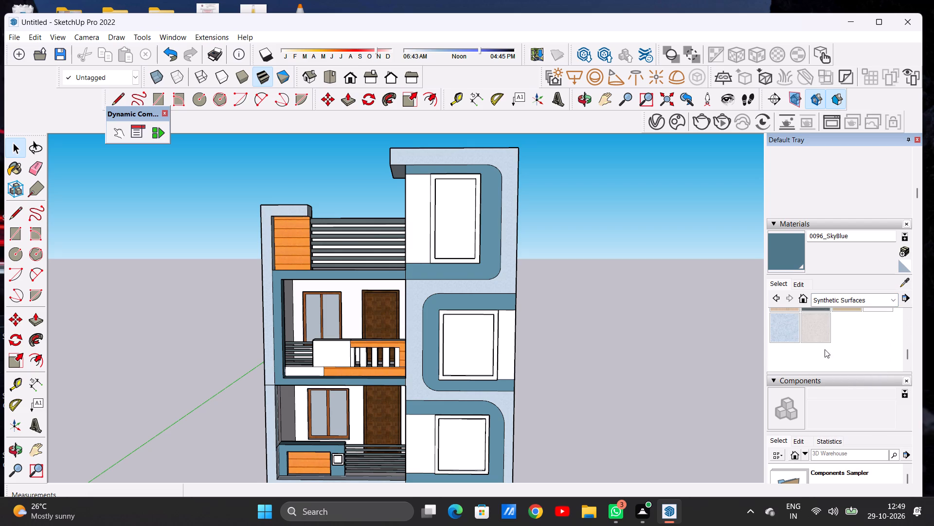
left_click(780, 327)
scroll(427, 323, "down", 8)
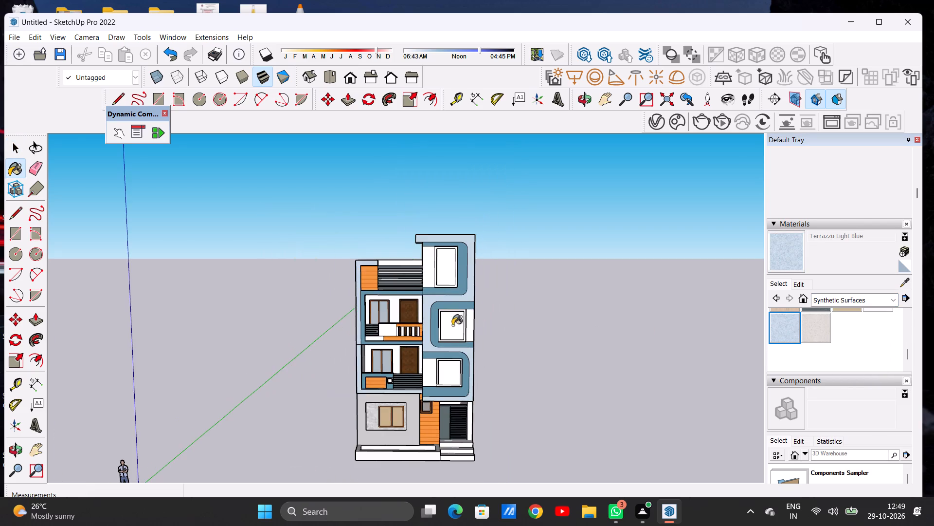
scroll(467, 371, "up", 5)
scroll(429, 400, "up", 7)
scroll(502, 347, "down", 6)
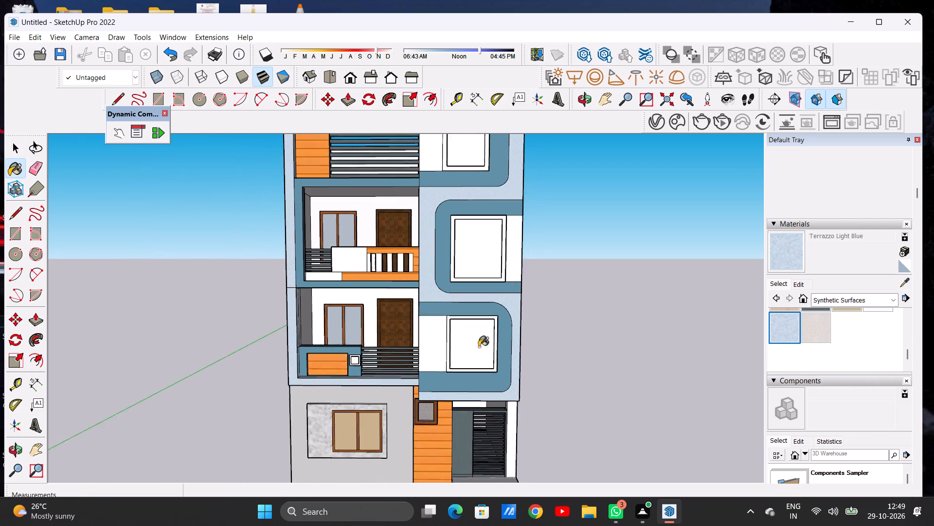
scroll(479, 347, "down", 1)
middle_click_drag(316, 282, 287, 334)
scroll(337, 276, "up", 11)
scroll(343, 290, "down", 1)
scroll(343, 291, "up", 7)
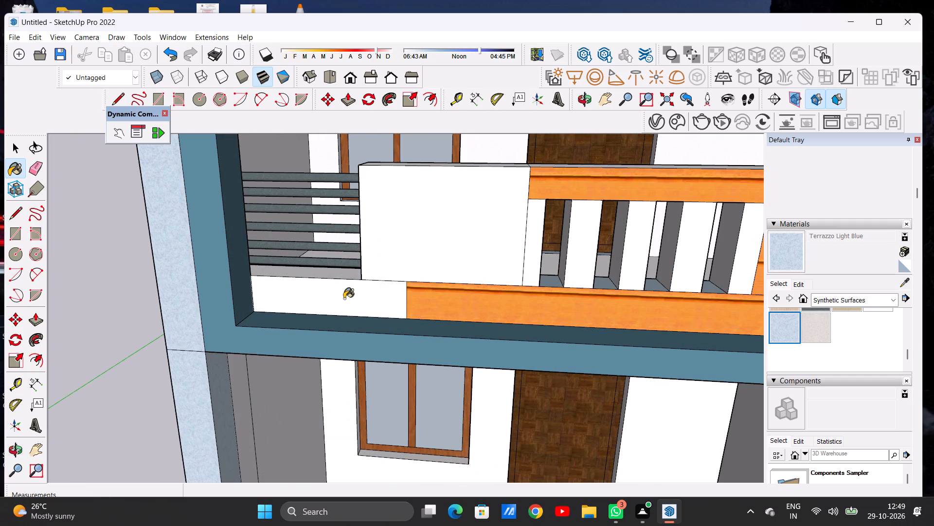
left_click(344, 299)
left_click(428, 237)
Paint the top of the upper balcony's low strip and the parapet block's railing-side end face with Terrazzo Light Blue.
scroll(414, 247, "down", 6)
middle_click_drag(365, 246, 456, 257)
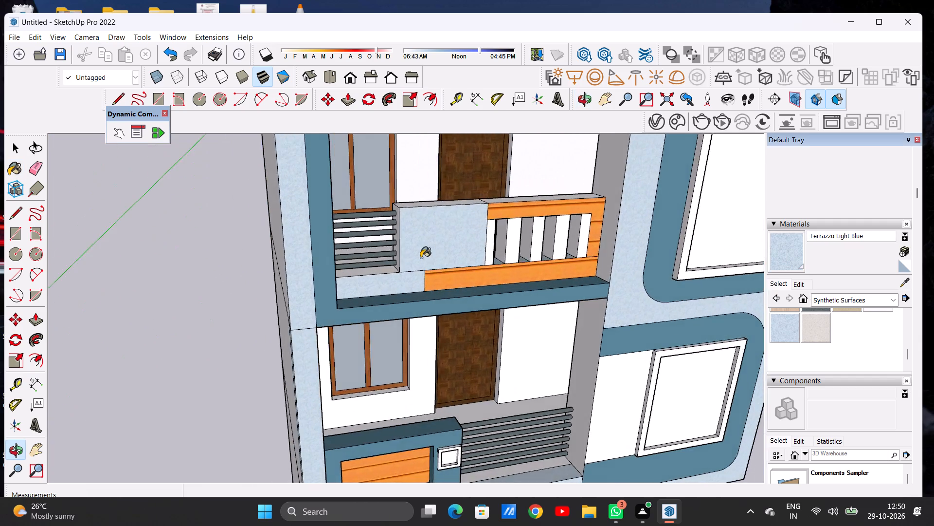
scroll(417, 258, "up", 7)
scroll(373, 272, "down", 1)
scroll(371, 272, "up", 5)
left_click(354, 282)
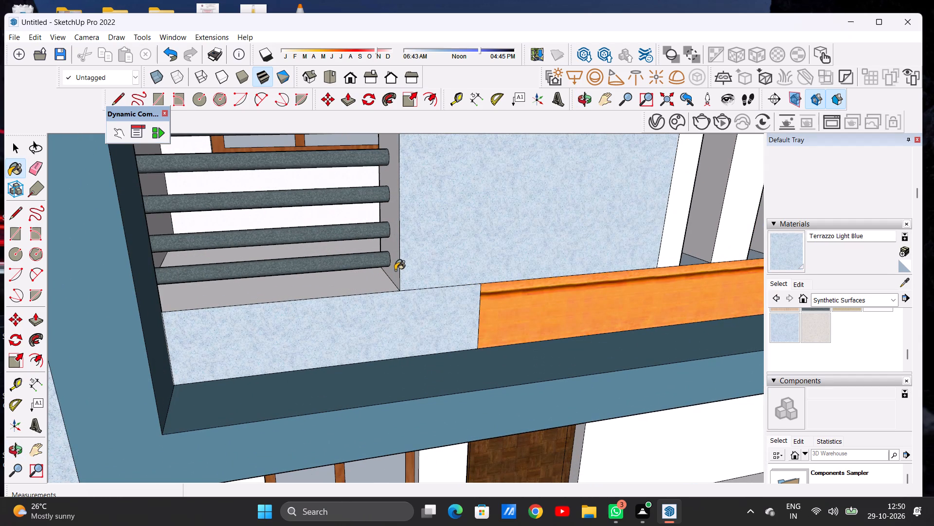
left_click(395, 270)
Paint the top faces of the upper balcony's parapet block and its orange slatted section with Terrazzo Light Blue.
scroll(359, 280, "down", 14)
middle_click_drag(364, 222, 352, 267)
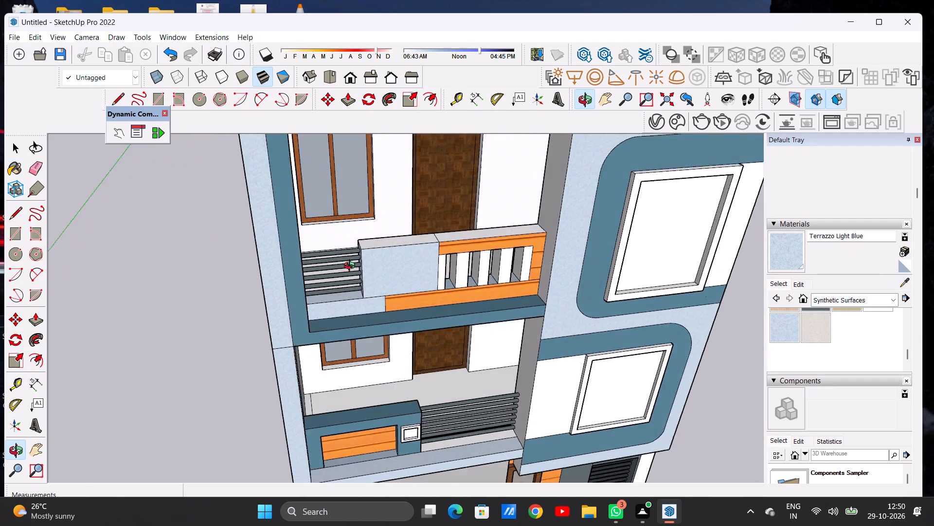
middle_click_drag(352, 267, 350, 315)
scroll(400, 267, "up", 7)
left_click(396, 267)
left_click(505, 258)
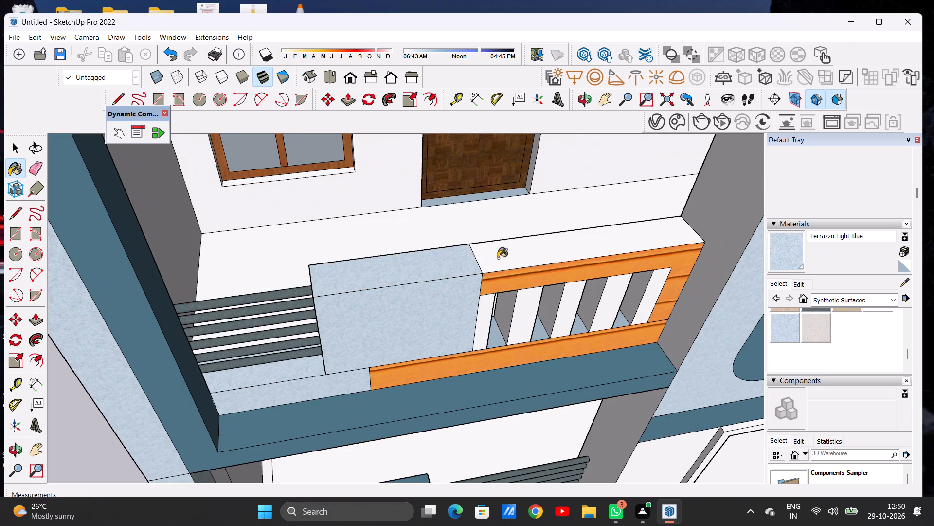
Paint the window bay's side walls facing the upper and lower balconies with Terrazzo Light Blue.
scroll(422, 260, "down", 8)
middle_click_drag(433, 301, 431, 219)
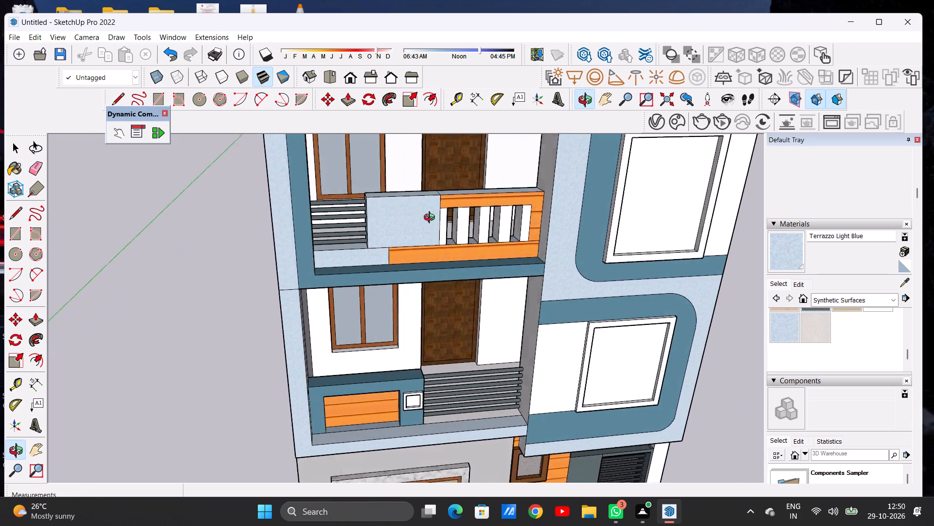
middle_click_drag(431, 219, 543, 215)
scroll(577, 219, "up", 1)
scroll(575, 219, "down", 1)
scroll(575, 219, "up", 5)
left_click(557, 222)
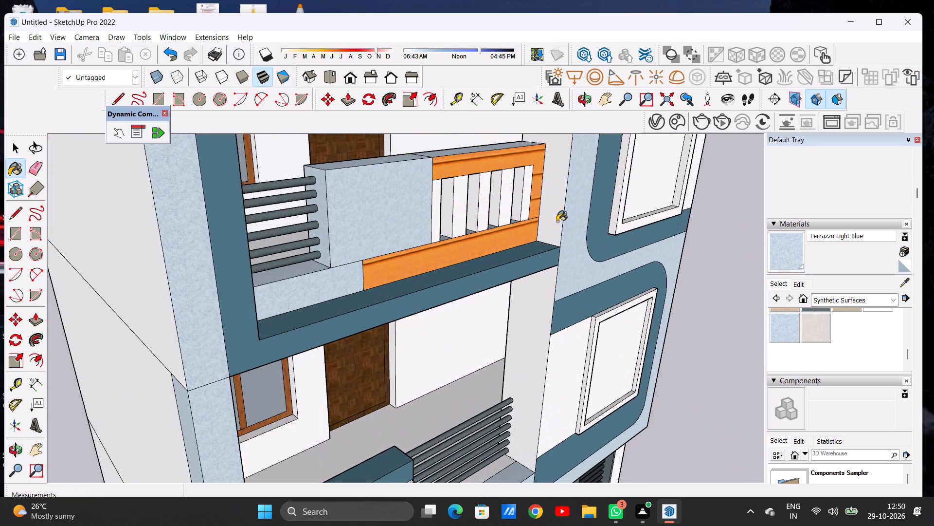
left_click(541, 301)
scroll(482, 260, "down", 2)
scroll(482, 260, "up", 1)
scroll(482, 260, "down", 4)
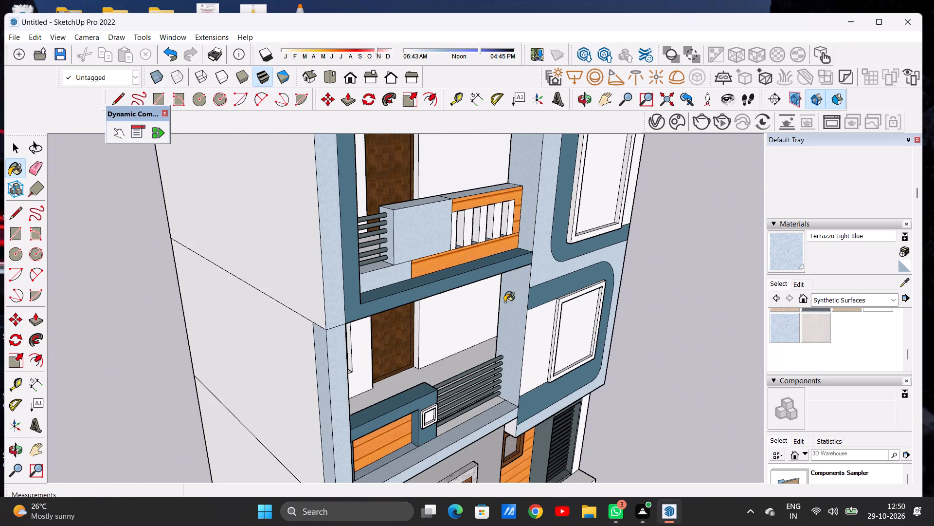
Paint the window bay's side face beside the top-floor terrace railing with Terrazzo Light Blue.
middle_click_drag(404, 303, 213, 289)
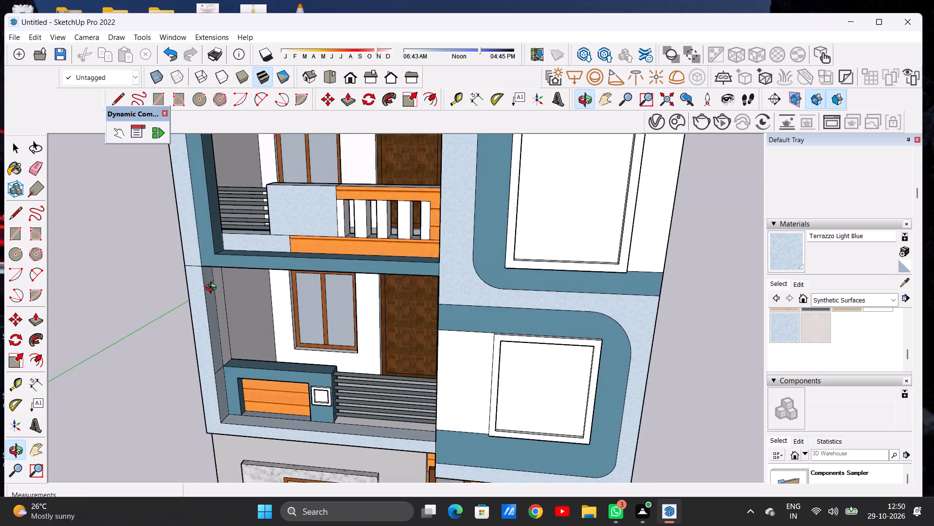
middle_click_drag(213, 289, 248, 271)
scroll(315, 286, "down", 6)
scroll(358, 302, "down", 4)
scroll(363, 308, "up", 1)
scroll(363, 308, "down", 3)
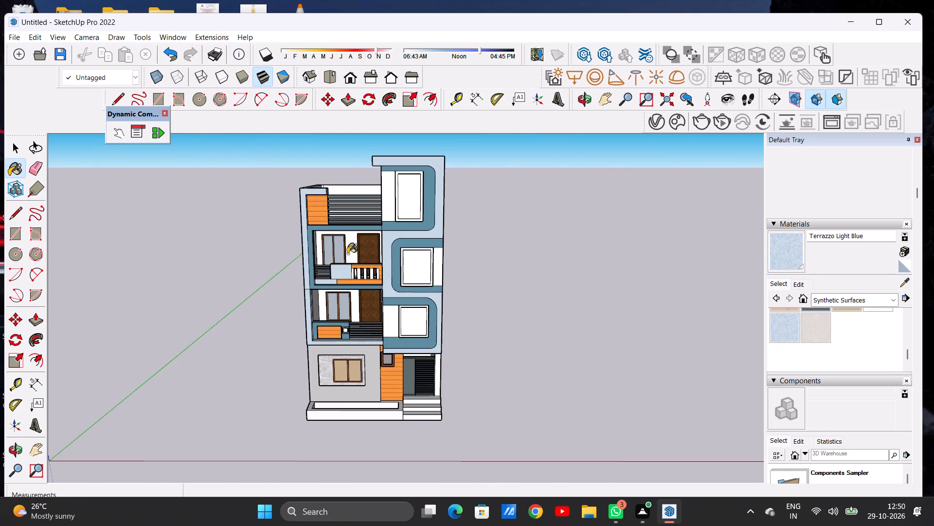
scroll(341, 246, "up", 14)
middle_click_drag(328, 245, 493, 238)
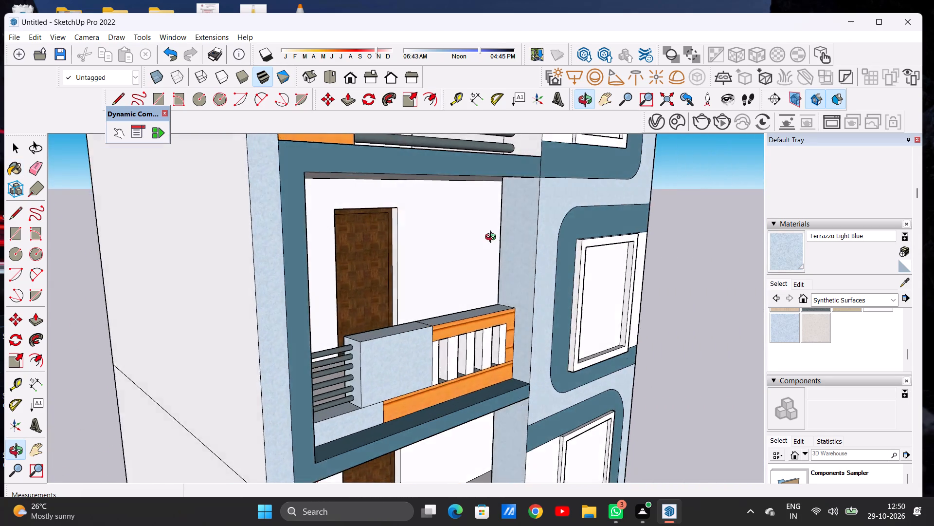
middle_click_drag(493, 238, 408, 248)
scroll(416, 258, "up", 1)
scroll(445, 280, "down", 12)
scroll(480, 217, "up", 2)
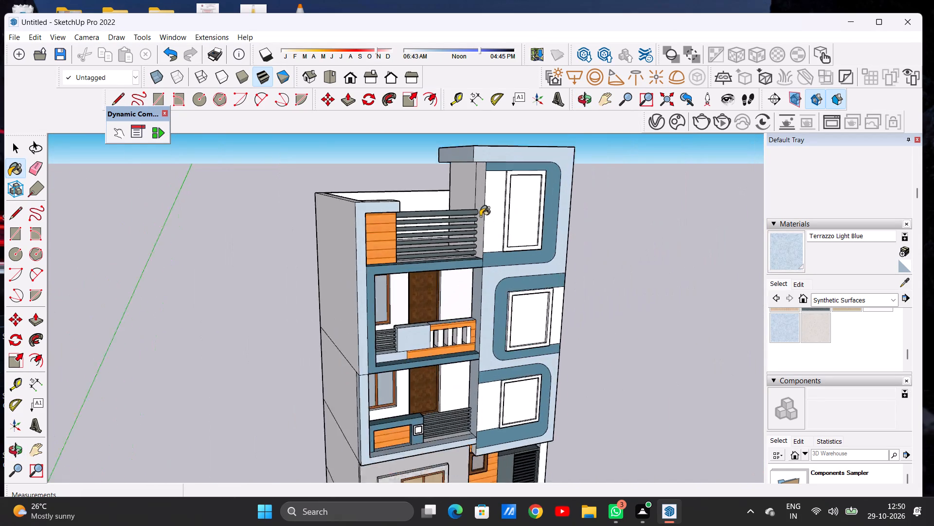
scroll(480, 216, "up", 2)
scroll(480, 216, "down", 1)
scroll(480, 216, "up", 16)
left_click(477, 241)
scroll(476, 243, "down", 13)
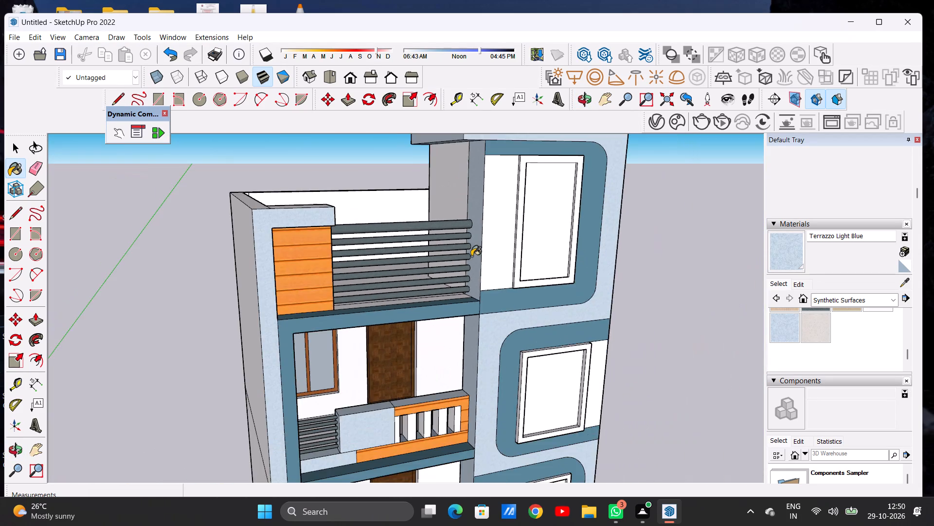
Paint the floor strip beneath the top-floor terrace railing with Terrazzo Light Blue.
middle_click_drag(467, 271, 444, 332)
scroll(464, 306, "up", 1)
scroll(464, 306, "down", 1)
scroll(464, 306, "up", 13)
scroll(464, 289, "down", 1)
scroll(464, 289, "up", 2)
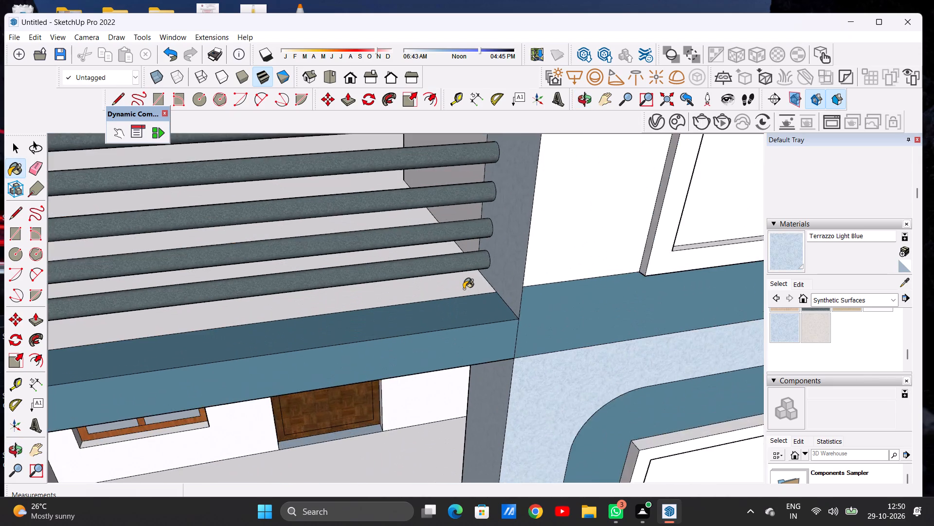
scroll(464, 289, "up", 5)
left_click(464, 289)
scroll(467, 288, "down", 11)
scroll(504, 267, "down", 5)
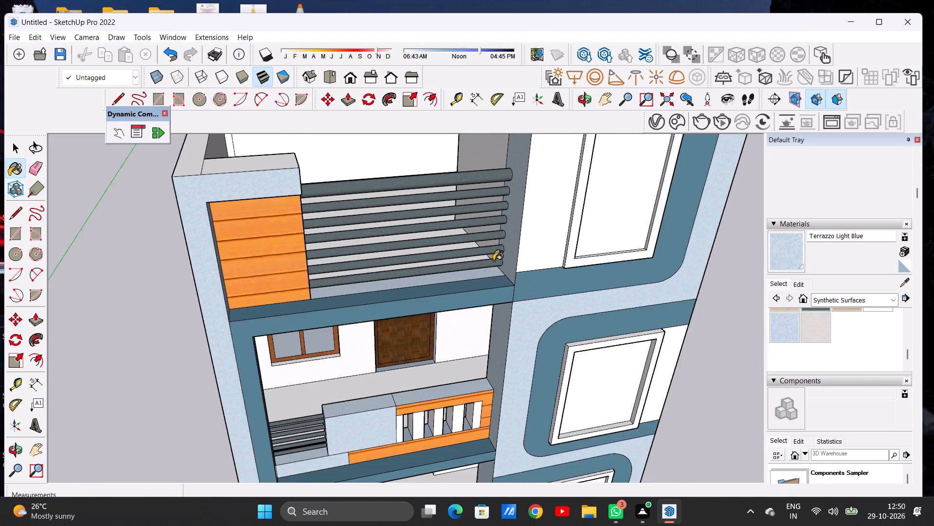
scroll(493, 261, "down", 7)
Paint the railing-side end face of the frame's top block above the terrace's orange panel with Terrazzo Light Blue.
middle_click_drag(465, 249, 354, 169)
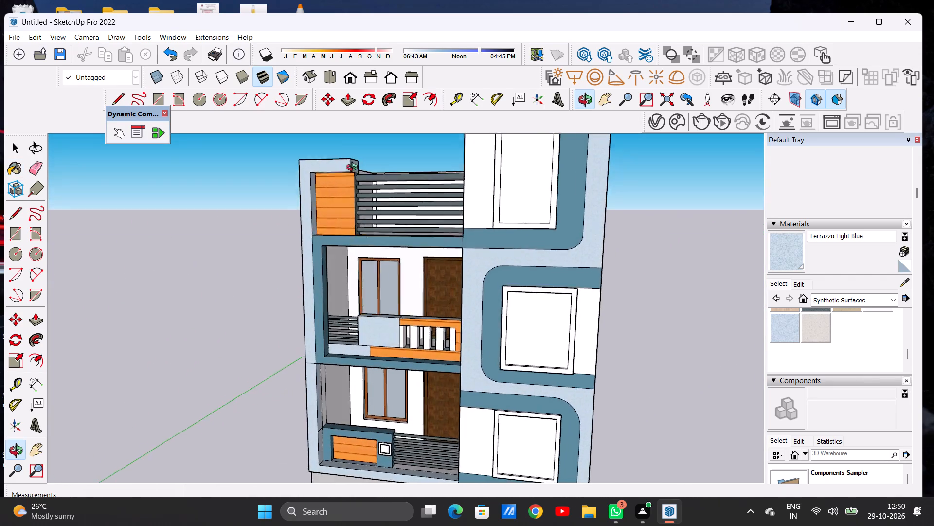
middle_click_drag(354, 169, 265, 184)
scroll(338, 170, "up", 12)
left_click(337, 170)
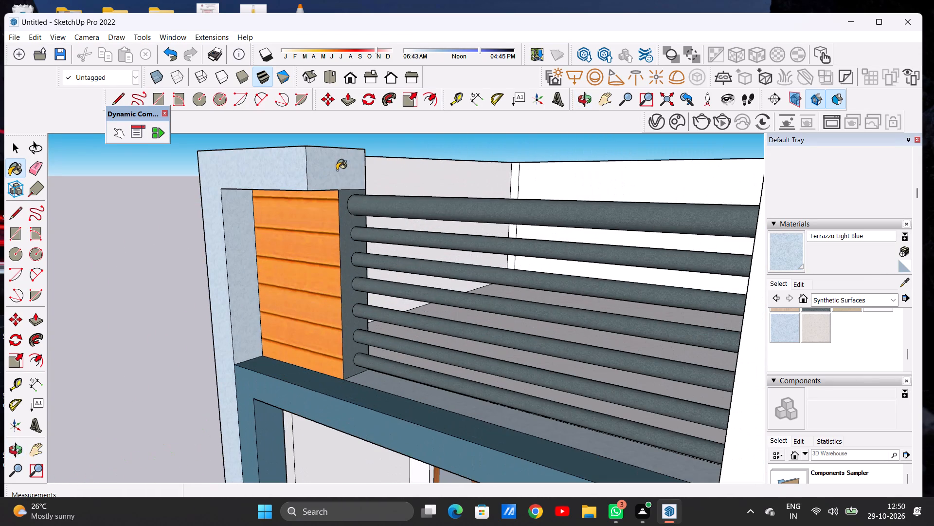
scroll(344, 194, "down", 3)
scroll(347, 200, "up", 1)
scroll(348, 200, "down", 7)
scroll(355, 203, "up", 1)
scroll(355, 203, "down", 2)
Examine the facade from the front, overall and around the upper balcony, for surfaces still unpainted.
middle_click_drag(339, 233, 489, 214)
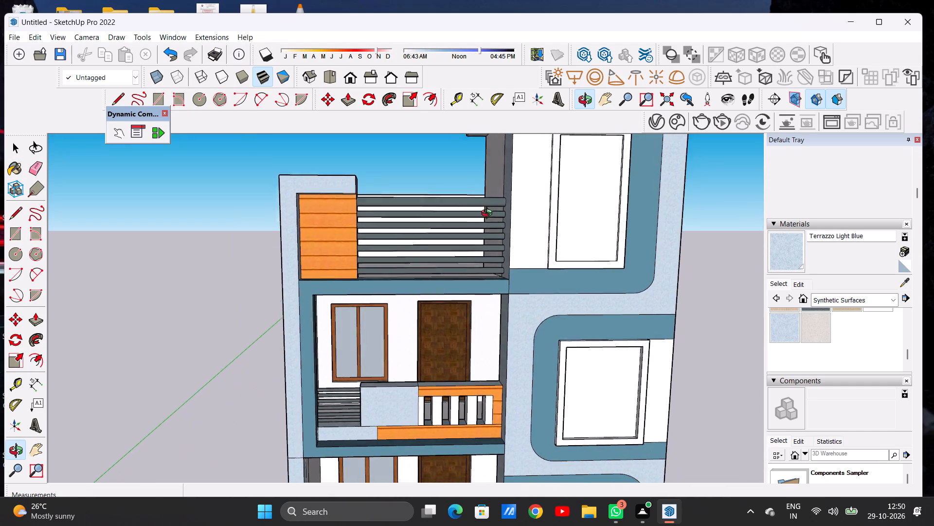
middle_click_drag(489, 214, 488, 216)
scroll(458, 236, "down", 15)
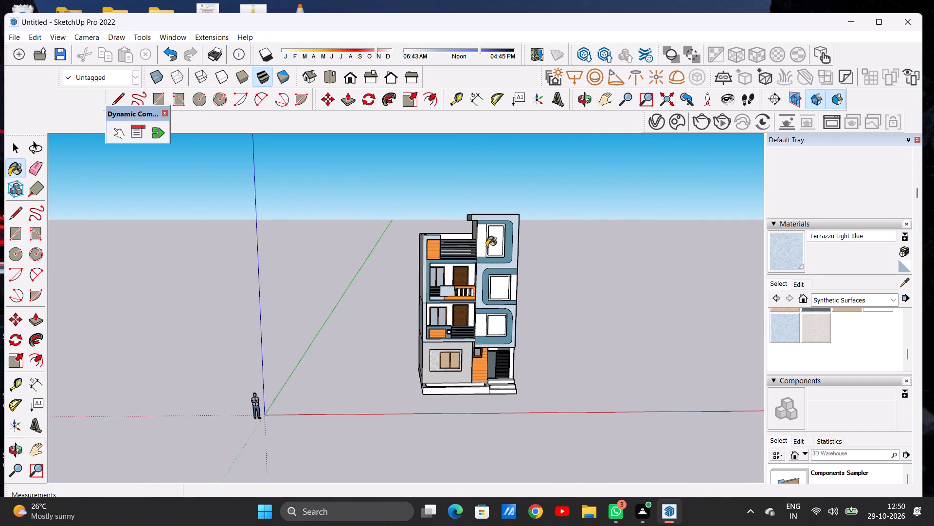
scroll(489, 246, "down", 2)
middle_click_drag(443, 255, 409, 267)
scroll(507, 271, "up", 6)
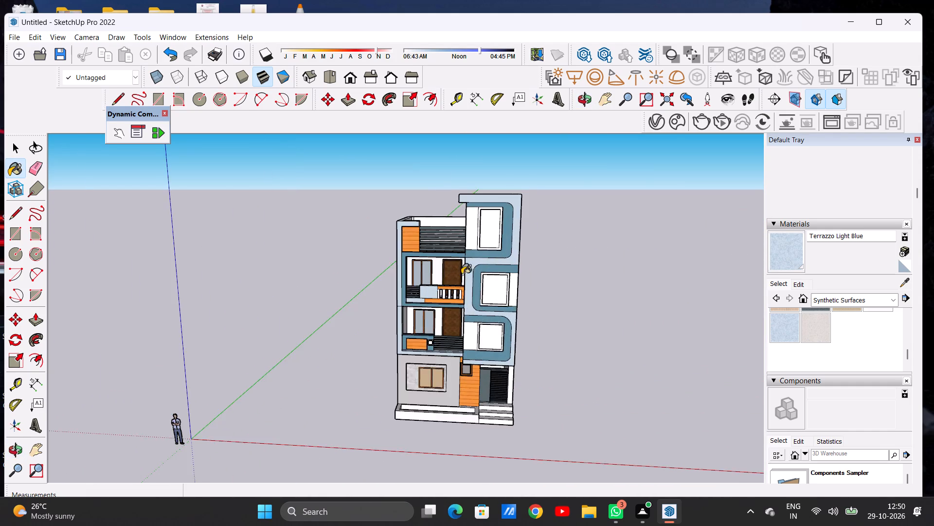
scroll(462, 274, "up", 14)
middle_click_drag(403, 284, 436, 262)
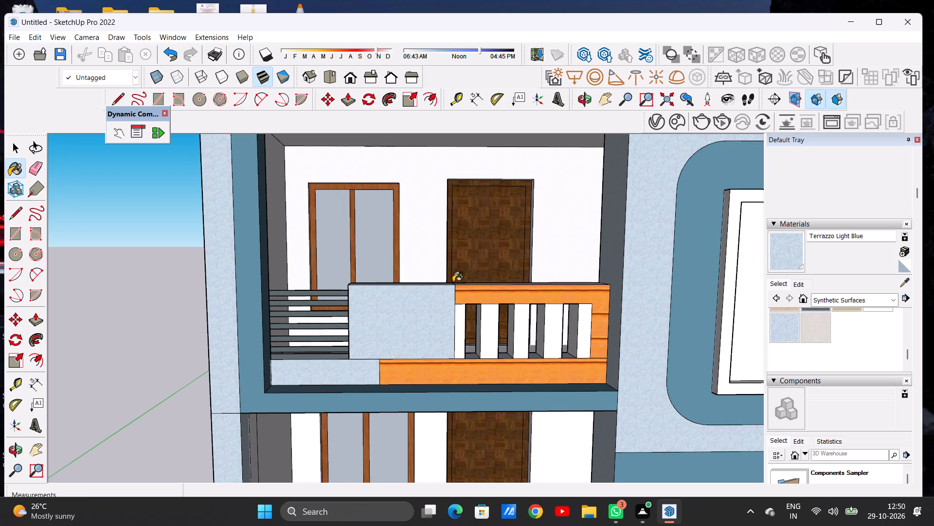
scroll(455, 274, "down", 1)
scroll(403, 274, "down", 1)
scroll(404, 274, "up", 1)
scroll(408, 274, "down", 3)
middle_click_drag(457, 296, 444, 289)
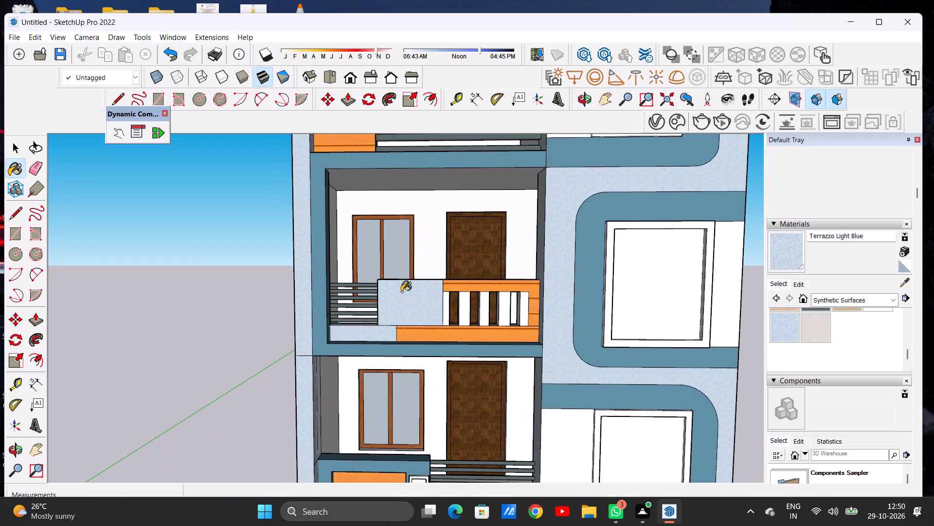
Paint the upper balcony parapet's first four slat fronts and the first three slats' bay-facing sides with Terrazzo Light Blue.
scroll(361, 297, "down", 5)
scroll(452, 306, "up", 9)
scroll(393, 314, "down", 1)
scroll(393, 314, "up", 5)
scroll(372, 302, "down", 1)
scroll(372, 302, "up", 1)
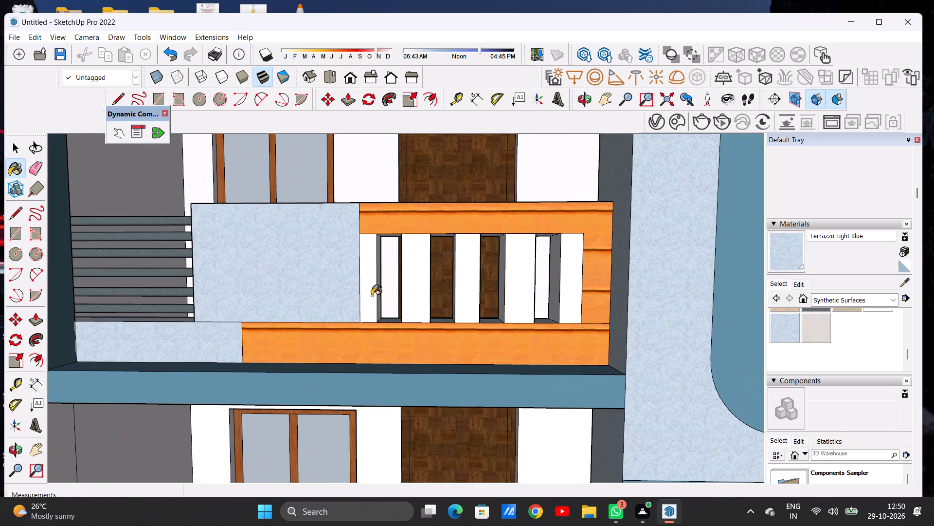
left_click(371, 294)
left_click(424, 290)
middle_click_drag(388, 268, 311, 322)
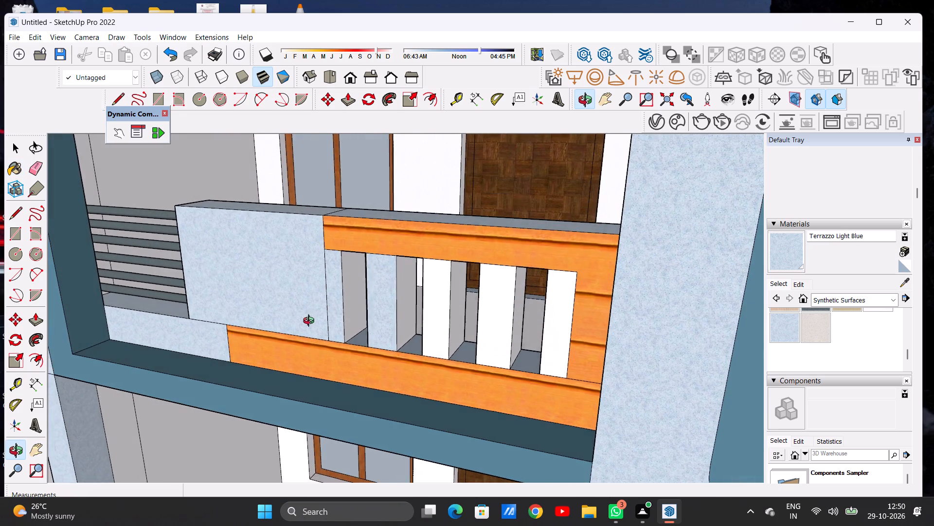
middle_click_drag(311, 322, 310, 320)
scroll(351, 285, "up", 5)
left_click(343, 279)
left_click(441, 284)
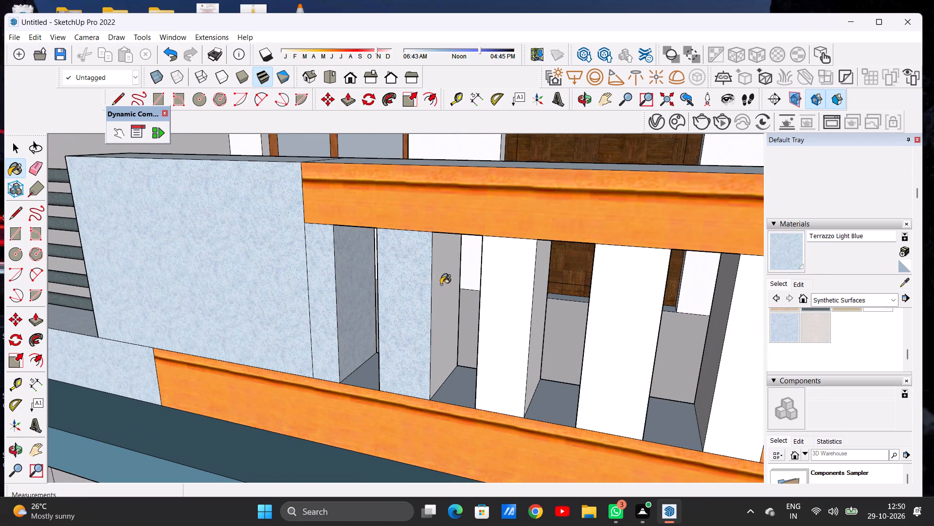
left_click(510, 290)
left_click(538, 286)
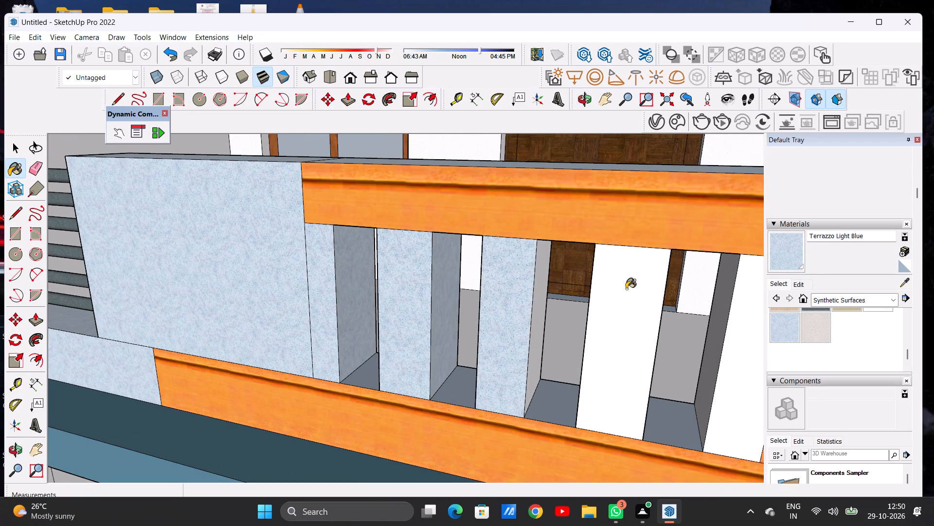
left_click(627, 288)
Paint the upper balcony slats' railing-facing sides and the last slat's front with Terrazzo Light Blue.
scroll(586, 272, "down", 7)
middle_click_drag(499, 294, 674, 288)
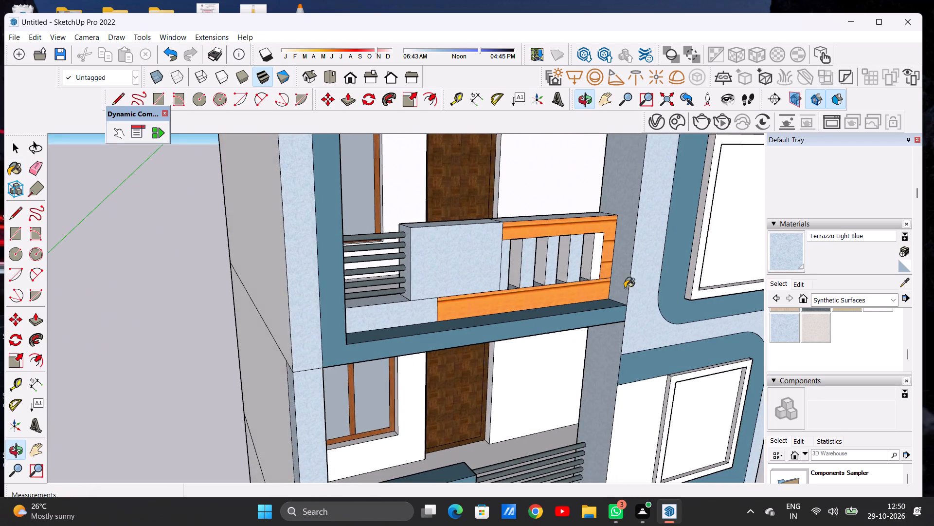
scroll(519, 283, "up", 12)
left_click(519, 258)
left_click(589, 249)
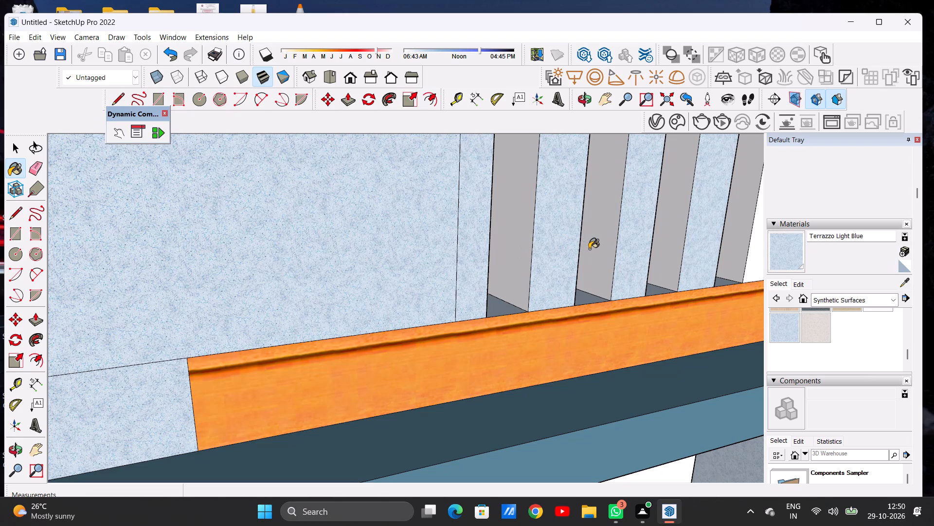
scroll(428, 289, "down", 1)
scroll(427, 290, "up", 1)
scroll(427, 291, "down", 5)
scroll(600, 251, "up", 6)
left_click(597, 252)
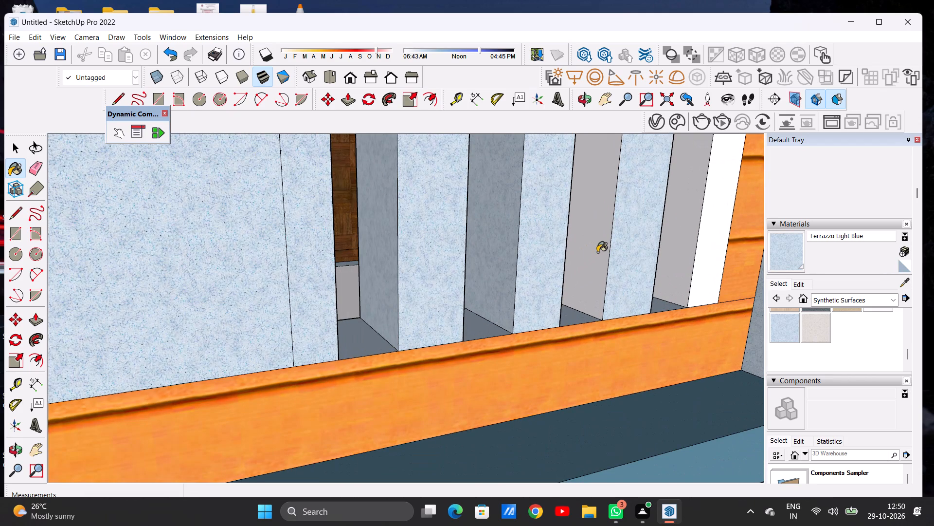
scroll(405, 290, "down", 1)
scroll(403, 291, "up", 1)
scroll(402, 293, "down", 11)
scroll(553, 258, "up", 12)
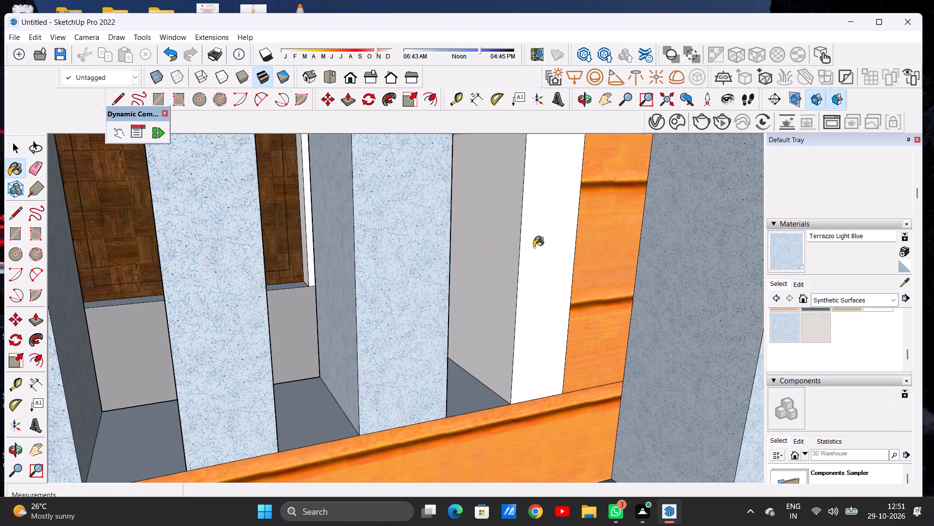
left_click(534, 247)
left_click(505, 246)
scroll(523, 264, "down", 1)
scroll(524, 268, "up", 1)
scroll(524, 269, "down", 19)
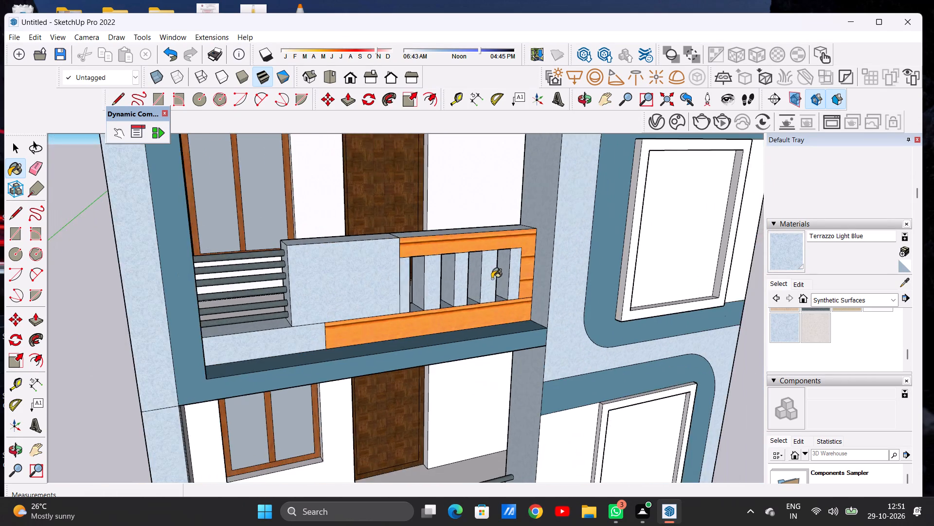
Paint the remaining bay-facing side of the upper balcony's fourth slat with Terrazzo Light Blue.
middle_click_drag(482, 277, 242, 265)
scroll(442, 290, "up", 2)
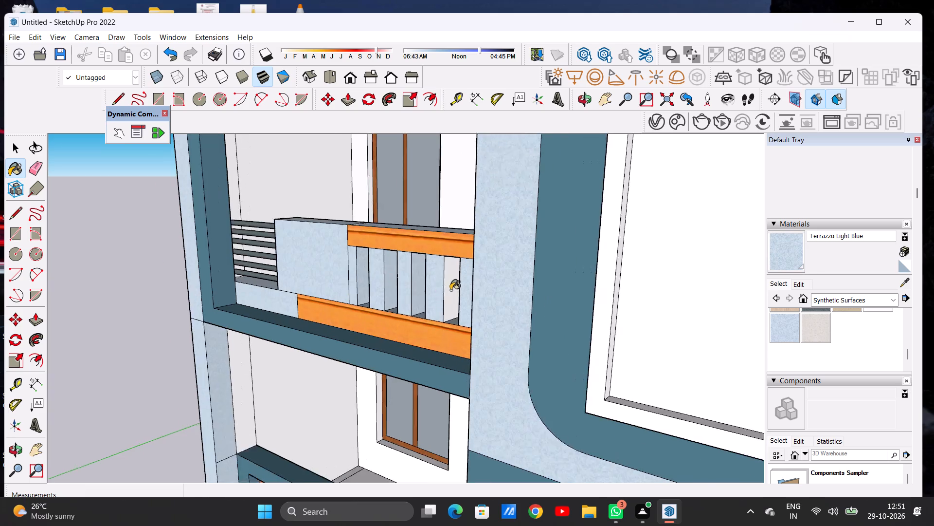
scroll(450, 290, "up", 3)
scroll(450, 288, "down", 1)
scroll(450, 288, "up", 3)
left_click(449, 288)
scroll(449, 288, "down", 9)
scroll(459, 278, "up", 1)
scroll(459, 278, "down", 8)
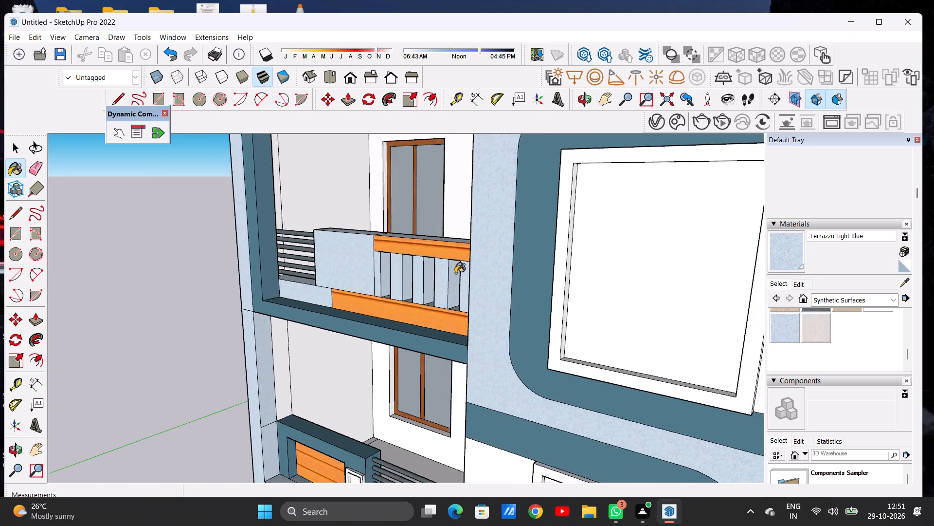
Examine the upper balcony's parapet block, slats and top faces from above and the side.
scroll(455, 273, "down", 2)
middle_click_drag(383, 267, 558, 270)
middle_click_drag(421, 270, 515, 307)
scroll(429, 263, "up", 8)
scroll(405, 249, "down", 2)
scroll(405, 249, "up", 4)
middle_click_drag(436, 244, 489, 248)
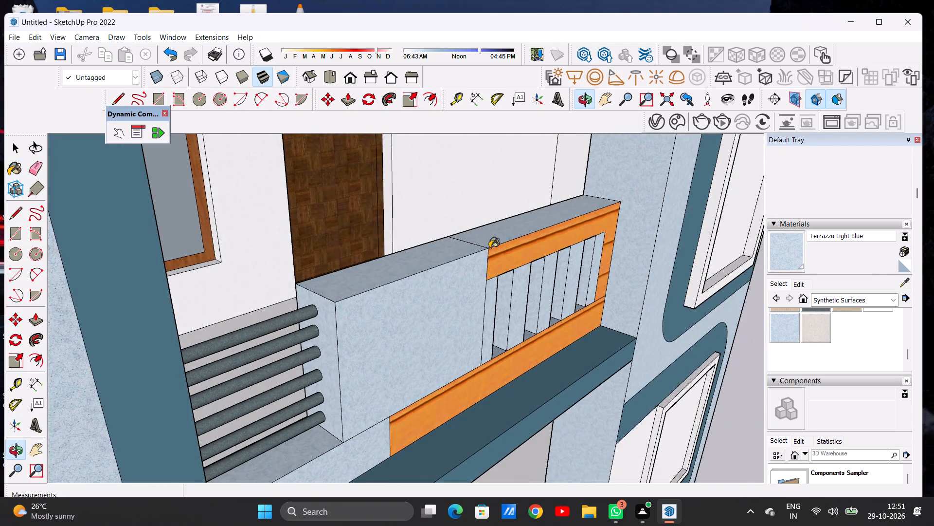
scroll(447, 236, "up", 12)
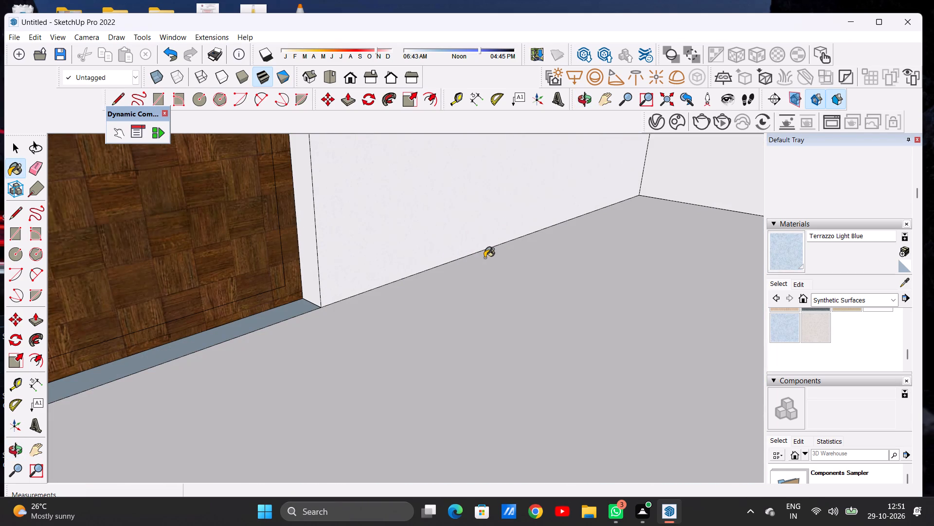
scroll(436, 285, "down", 20)
scroll(436, 285, "down", 1)
scroll(441, 299, "up", 1)
scroll(445, 300, "down", 2)
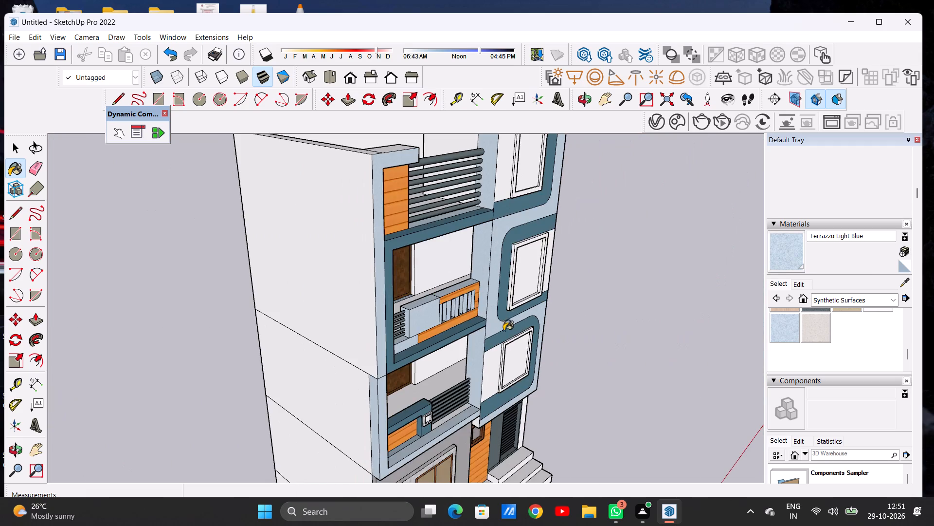
Examine the whole facade and the lower balcony's parapet and railing for missing finishes.
middle_click_drag(503, 332, 326, 282)
scroll(421, 282, "down", 11)
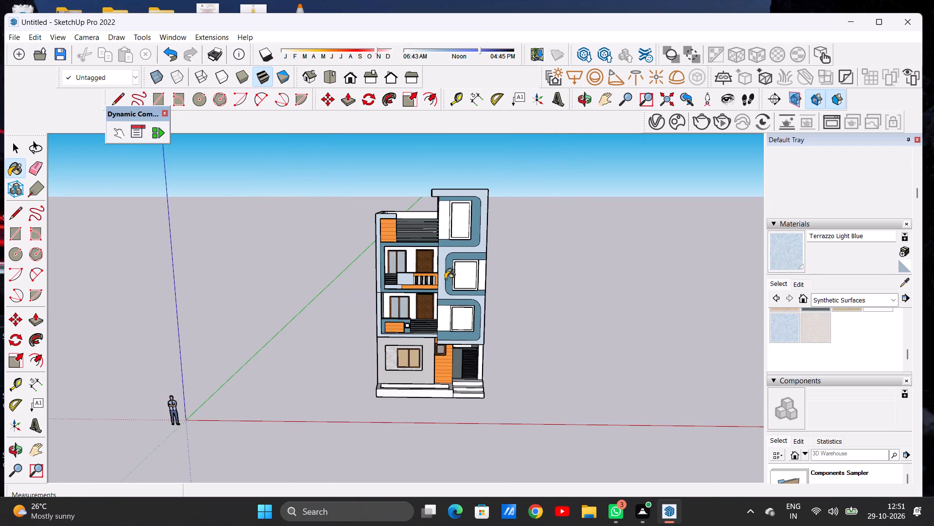
scroll(423, 338, "up", 14)
scroll(425, 288, "down", 1)
scroll(425, 288, "up", 9)
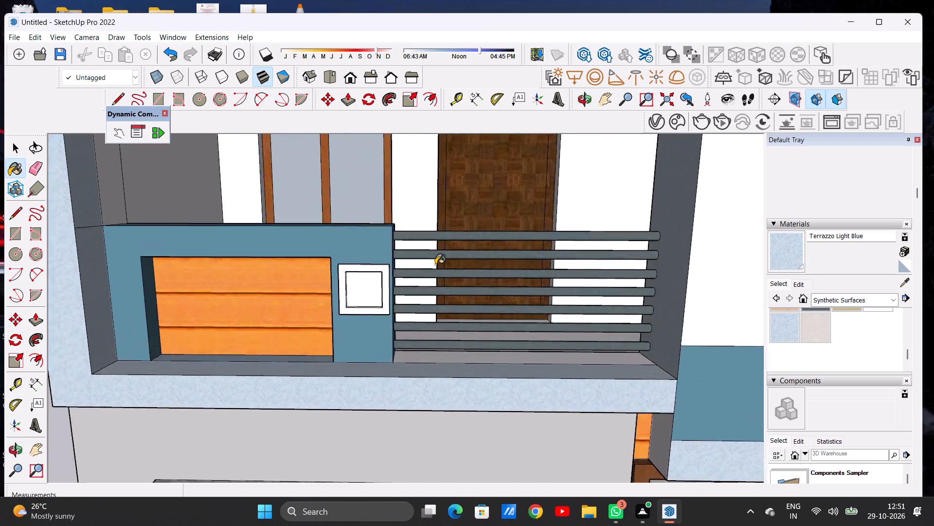
scroll(435, 264, "up", 5)
middle_click_drag(483, 253, 471, 287)
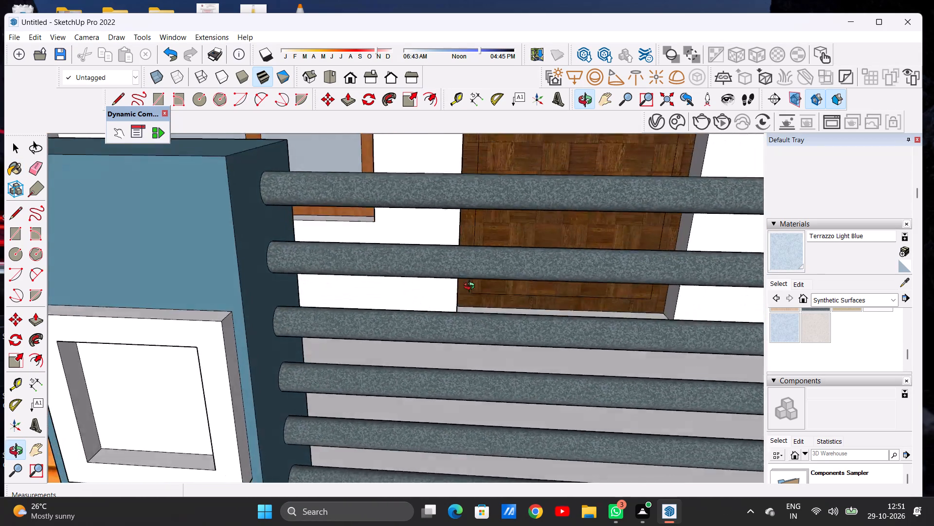
middle_click_drag(471, 287, 484, 260)
scroll(447, 284, "down", 18)
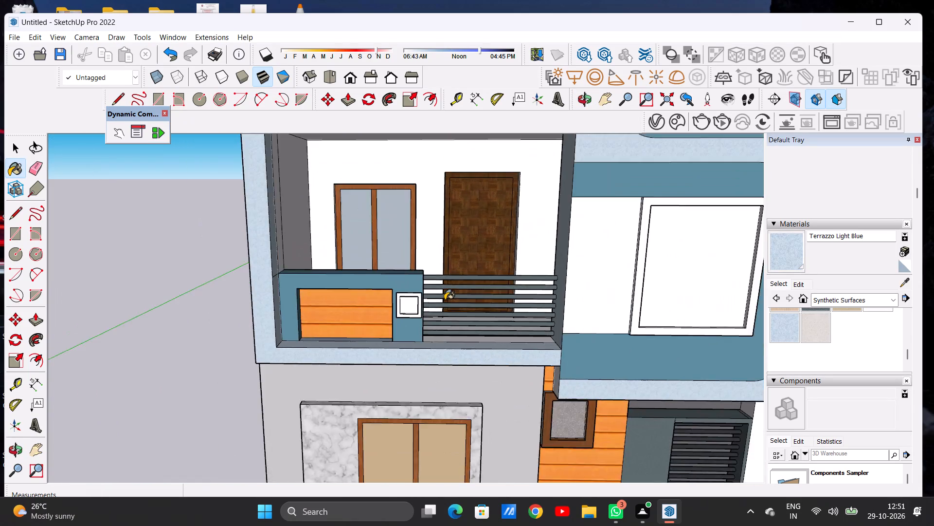
scroll(445, 300, "down", 16)
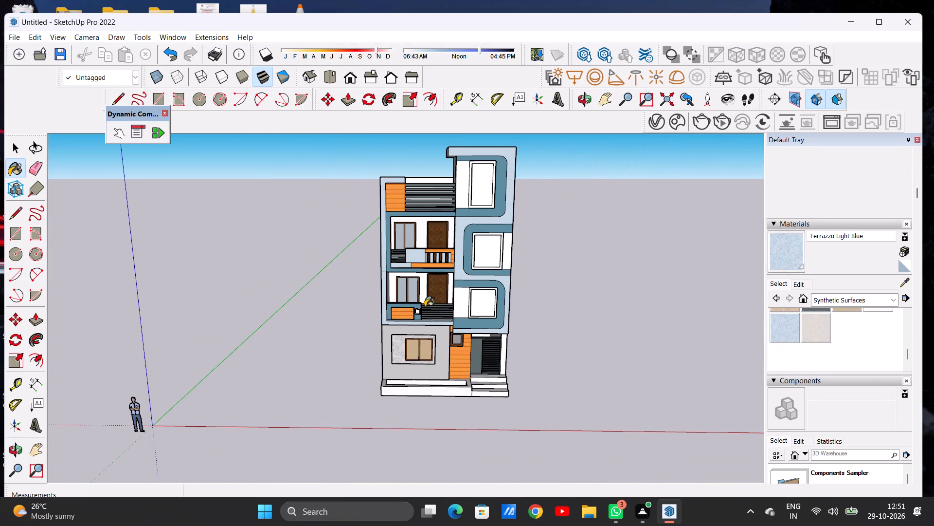
scroll(322, 314, "down", 1)
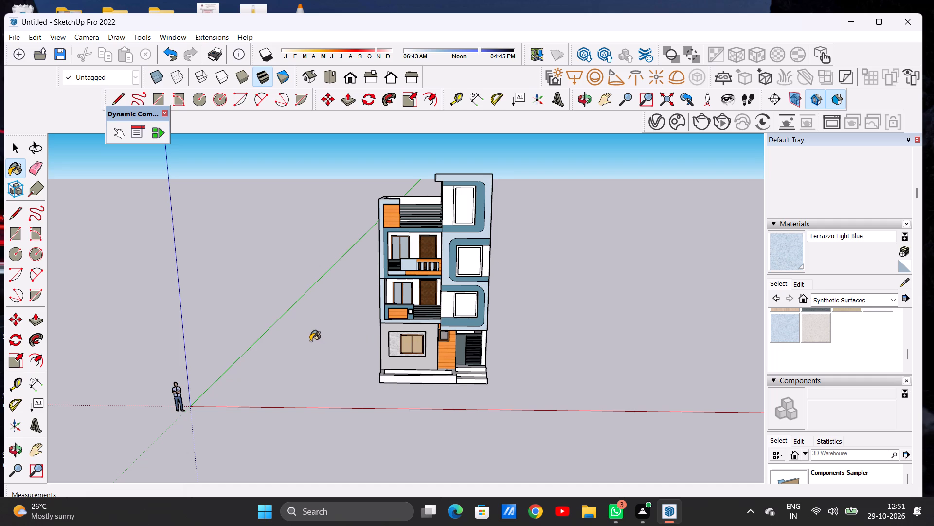
scroll(408, 262, "up", 13)
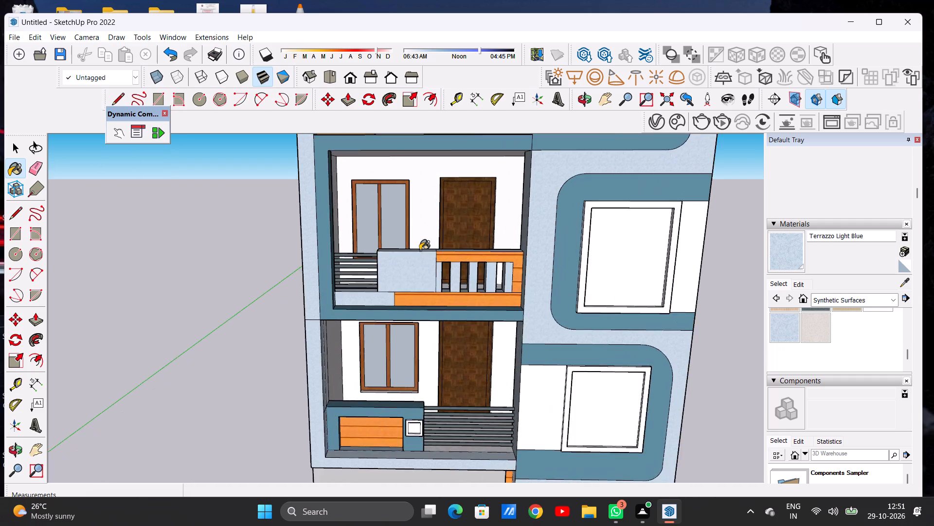
Paint the room-facing side of the upper balcony's parapet block and the base strip below it with Terrazzo Light Blue.
scroll(421, 248, "up", 8)
middle_click_drag(521, 235, 370, 326)
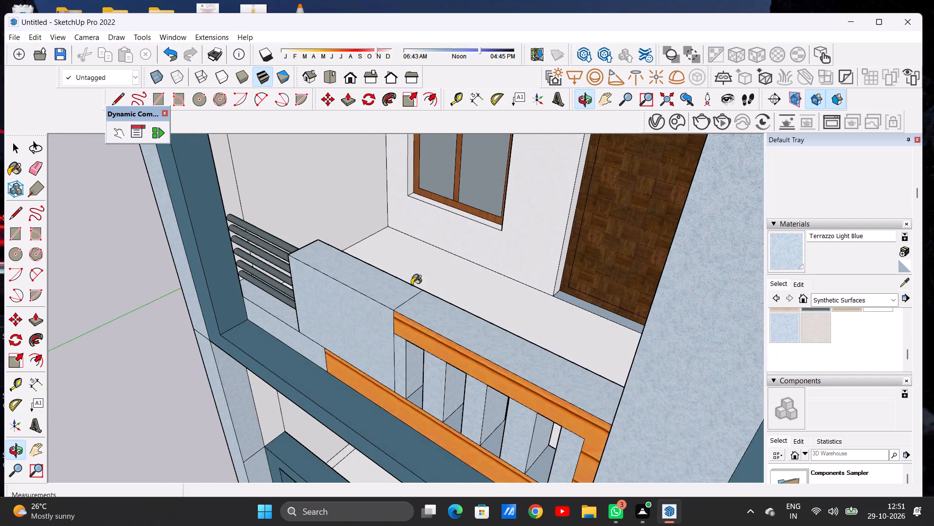
scroll(422, 263, "down", 1)
scroll(422, 263, "up", 5)
middle_click_drag(423, 263, 253, 261)
left_click(238, 268)
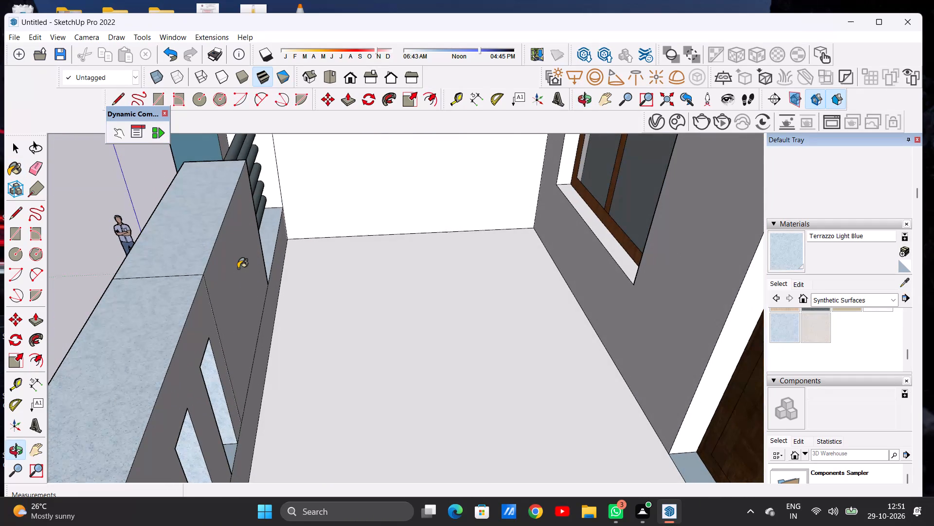
left_click(204, 327)
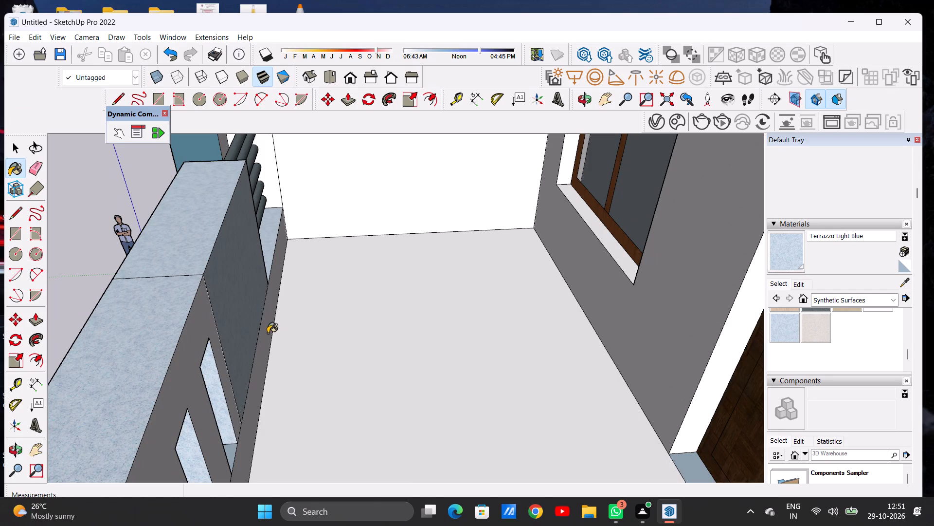
left_click(267, 337)
Paint the front of the marble panel around the ground-floor window with Terrazzo Light Blue.
middle_click_drag(192, 299, 465, 238)
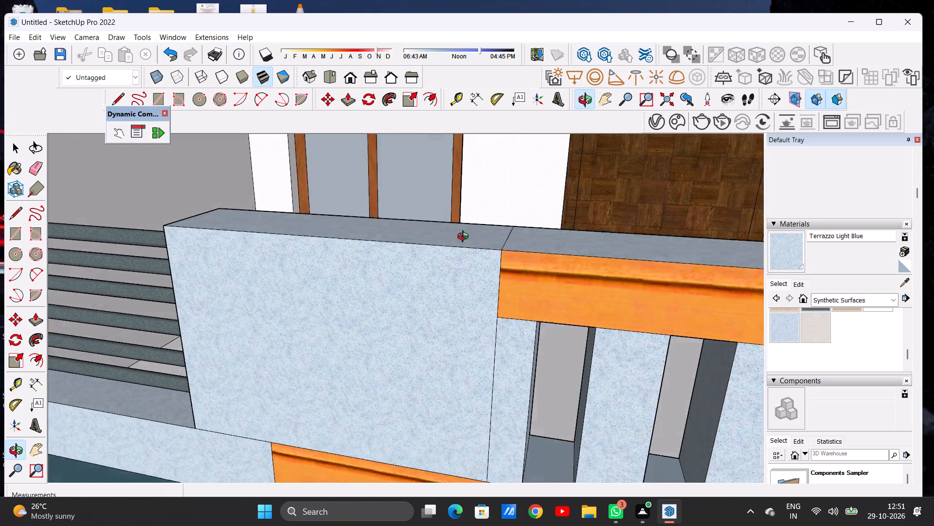
middle_click_drag(465, 238, 488, 229)
scroll(447, 316, "down", 13)
scroll(401, 301, "up", 1)
scroll(401, 301, "down", 4)
middle_click_drag(371, 337, 418, 306)
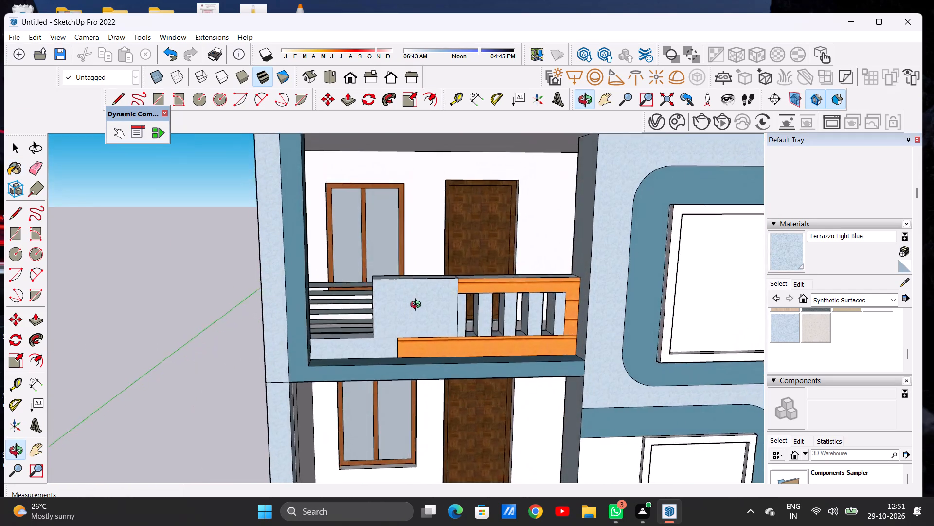
middle_click_drag(418, 306, 420, 304)
scroll(423, 298, "down", 6)
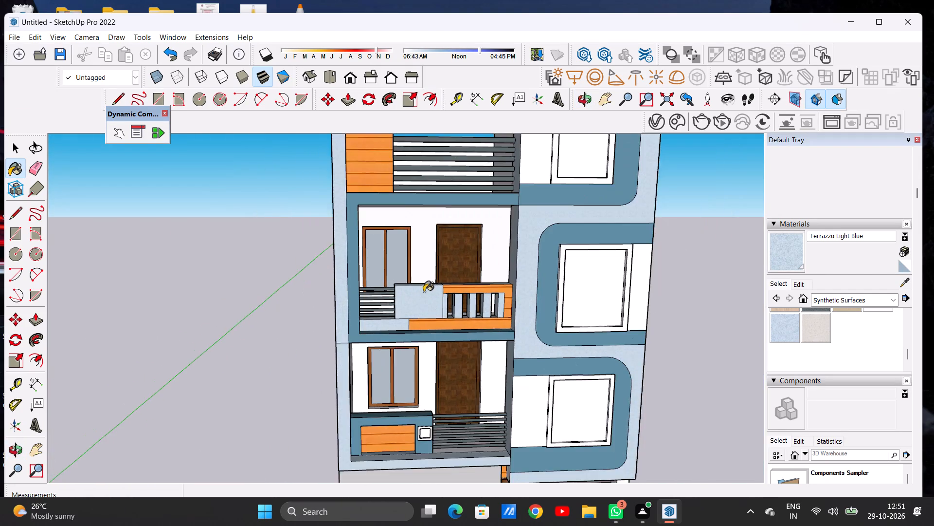
scroll(424, 282, "down", 10)
scroll(397, 371, "up", 7)
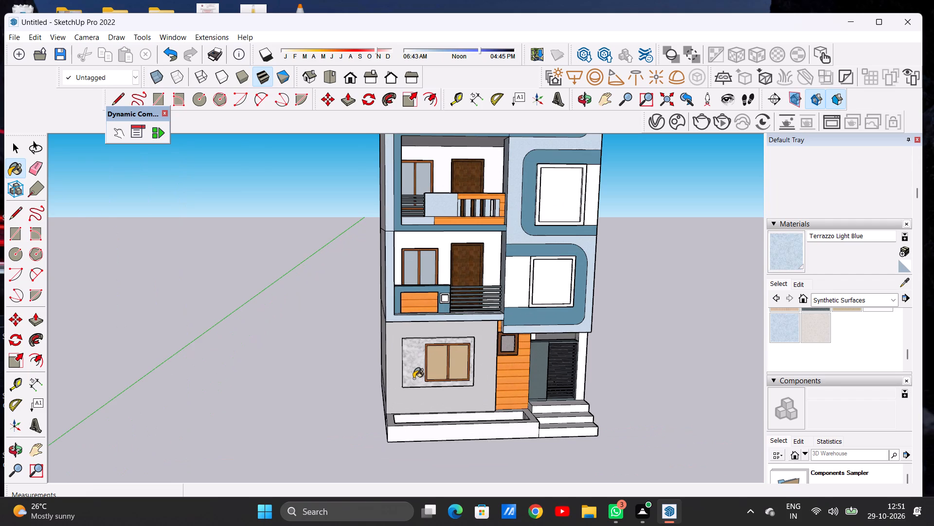
scroll(424, 377, "up", 16)
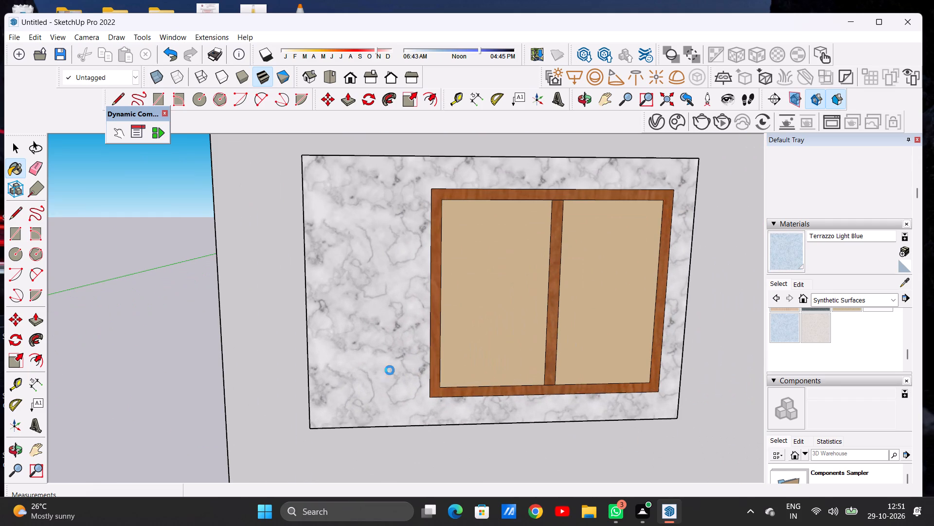
scroll(345, 367, "down", 6)
scroll(344, 368, "up", 1)
scroll(344, 368, "down", 14)
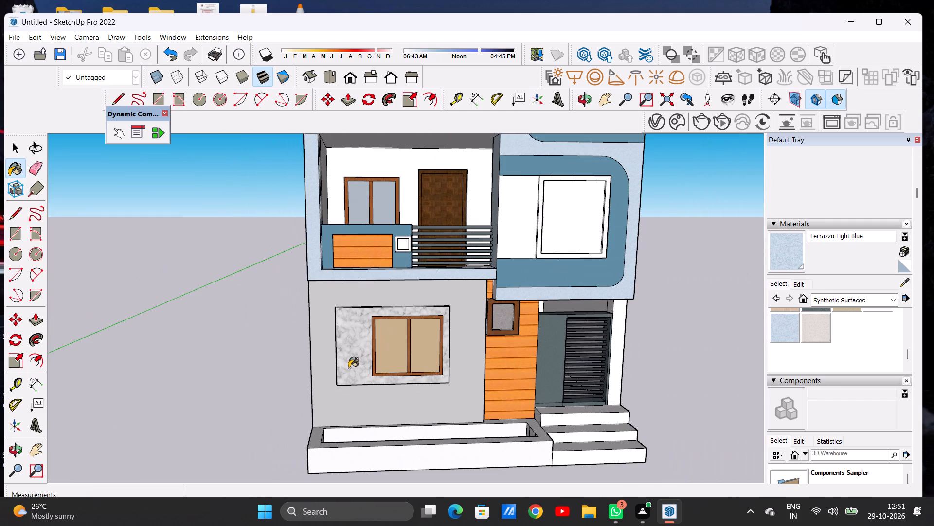
scroll(349, 368, "up", 6)
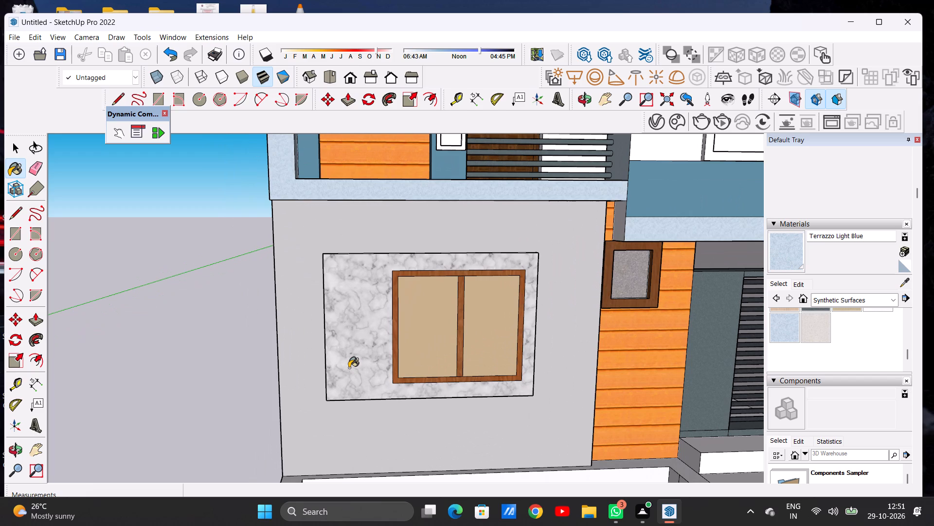
left_click(349, 368)
Paint the ground-floor window panel's top edge and its side edge facing the orange cladding with Terrazzo Light Blue.
scroll(344, 353, "down", 2)
scroll(343, 351, "up", 1)
scroll(343, 351, "down", 7)
middle_click_drag(413, 351, 404, 353)
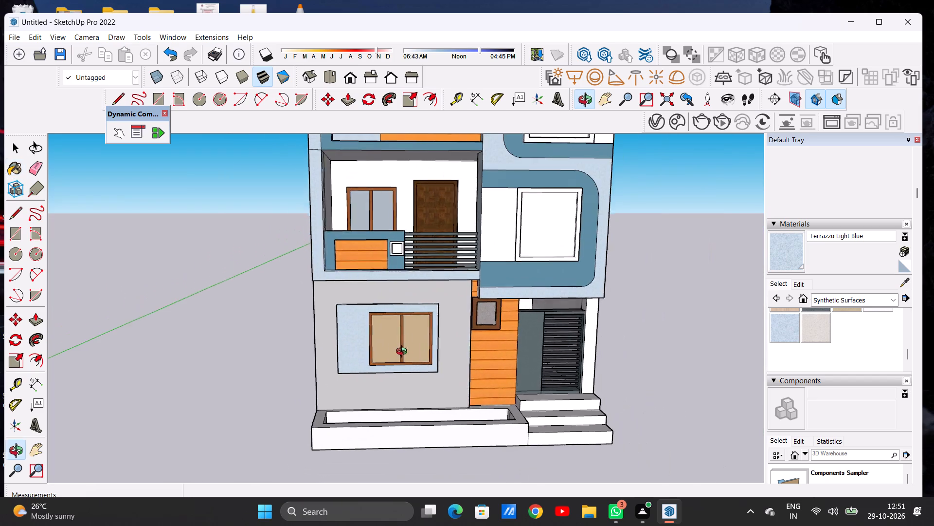
middle_click_drag(404, 353, 245, 326)
scroll(401, 318, "up", 1)
scroll(401, 317, "down", 1)
scroll(401, 317, "up", 11)
middle_click_drag(384, 304, 382, 307)
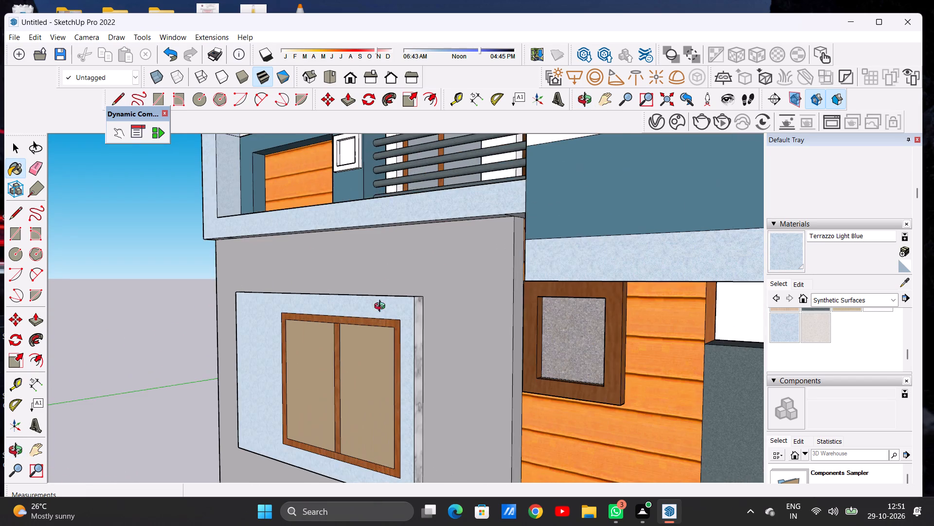
middle_click_drag(382, 307, 361, 382)
scroll(401, 329, "up", 8)
scroll(408, 311, "down", 1)
scroll(408, 311, "up", 4)
scroll(408, 311, "down", 2)
scroll(408, 311, "up", 2)
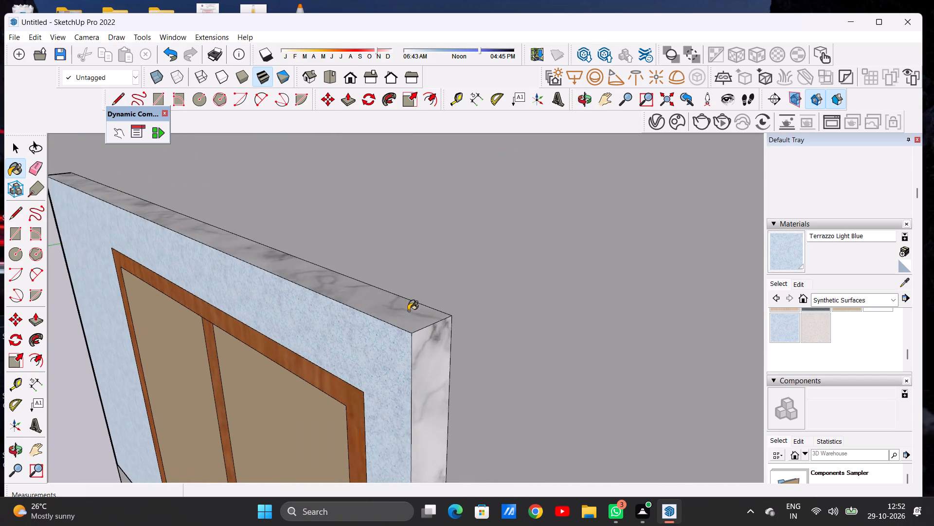
scroll(408, 311, "up", 2)
left_click(408, 310)
left_click(430, 351)
Paint the ground-floor window panel's outer side edge and its underside with Terrazzo Light Blue.
scroll(438, 333, "down", 20)
scroll(438, 333, "down", 2)
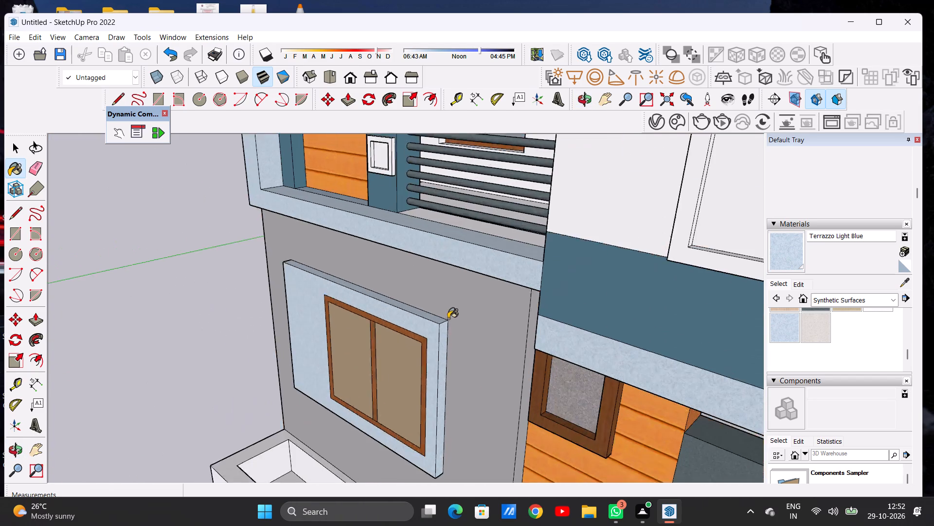
scroll(448, 319, "down", 1)
scroll(447, 317, "up", 1)
scroll(447, 318, "down", 6)
middle_click_drag(334, 338, 603, 281)
scroll(622, 274, "down", 8)
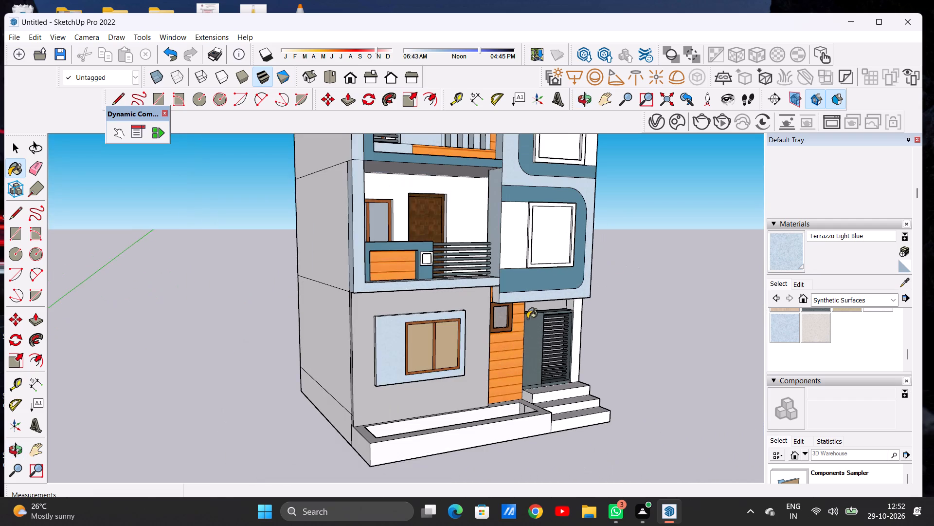
scroll(433, 378, "up", 3)
scroll(432, 378, "down", 1)
scroll(431, 379, "up", 17)
scroll(414, 368, "down", 1)
scroll(414, 368, "up", 4)
middle_click_drag(414, 383, 413, 361)
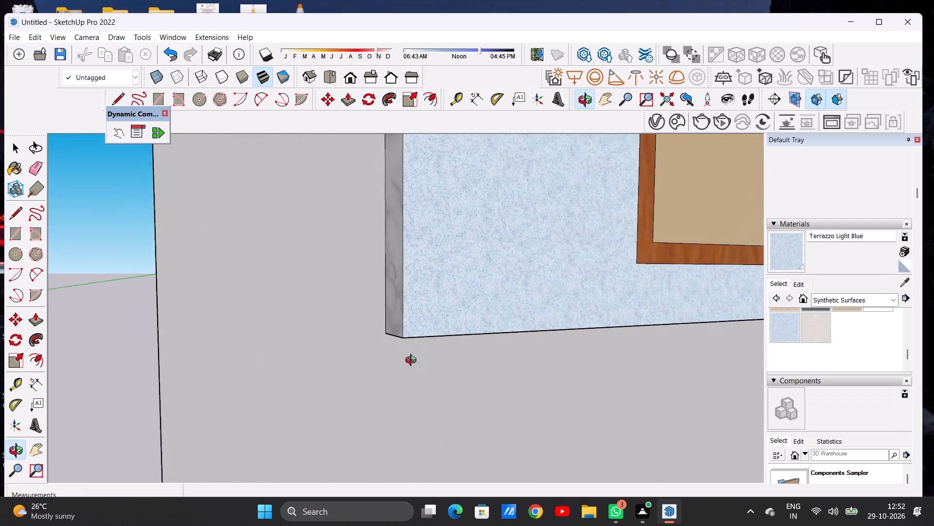
middle_click_drag(413, 361, 437, 285)
scroll(408, 290, "up", 2)
scroll(408, 290, "down", 1)
scroll(408, 290, "up", 4)
left_click(400, 301)
scroll(408, 339, "down", 3)
middle_click_drag(416, 369, 405, 337)
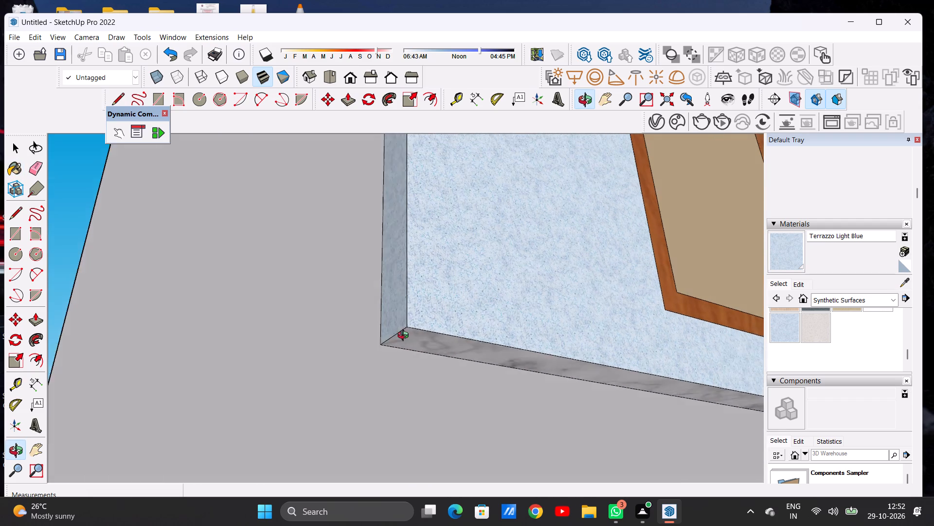
middle_click_drag(405, 337, 392, 305)
scroll(417, 331, "up", 6)
left_click(417, 331)
Reapply Terrazzo Light Blue to the ground-floor window panel's side edge facing the orange cladding.
scroll(410, 341, "down", 12)
scroll(395, 352, "up", 2)
scroll(395, 352, "down", 8)
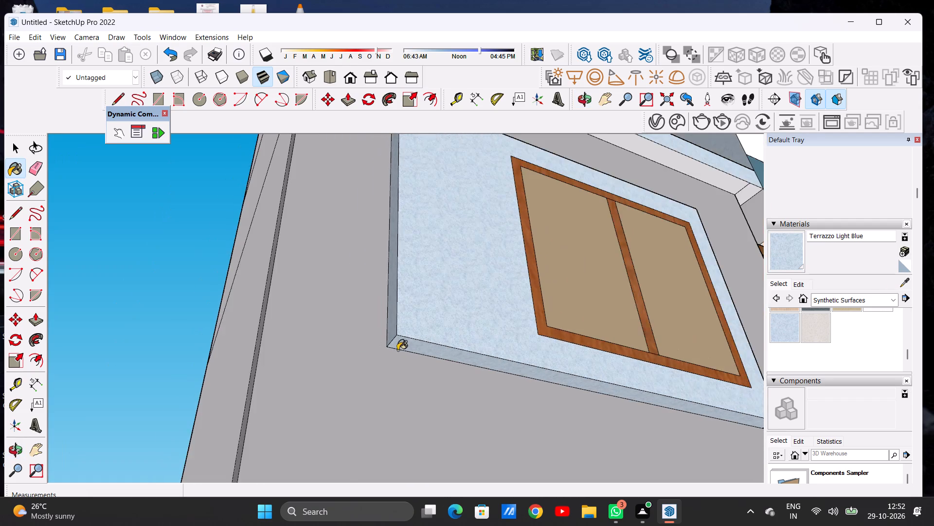
scroll(397, 350, "down", 4)
scroll(387, 352, "up", 1)
scroll(387, 352, "down", 4)
scroll(386, 352, "up", 1)
scroll(385, 357, "down", 8)
middle_click_drag(495, 328, 274, 410)
scroll(526, 333, "down", 2)
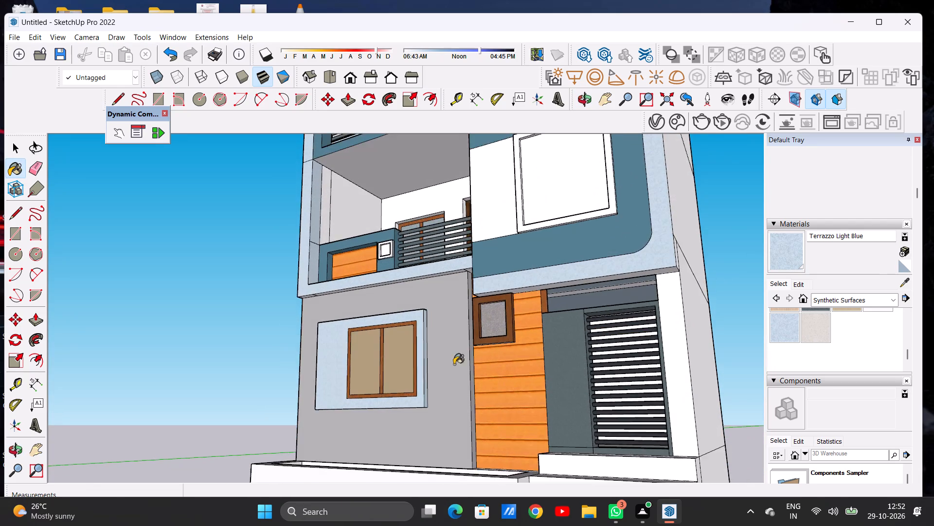
scroll(447, 369, "up", 1)
scroll(447, 369, "down", 1)
scroll(447, 369, "up", 16)
left_click(435, 365)
Examine the whole facade and both balconies from the front for unfinished surfaces.
scroll(438, 364, "down", 3)
scroll(439, 364, "up", 1)
scroll(440, 362, "down", 20)
scroll(440, 362, "down", 1)
middle_click_drag(430, 321, 522, 365)
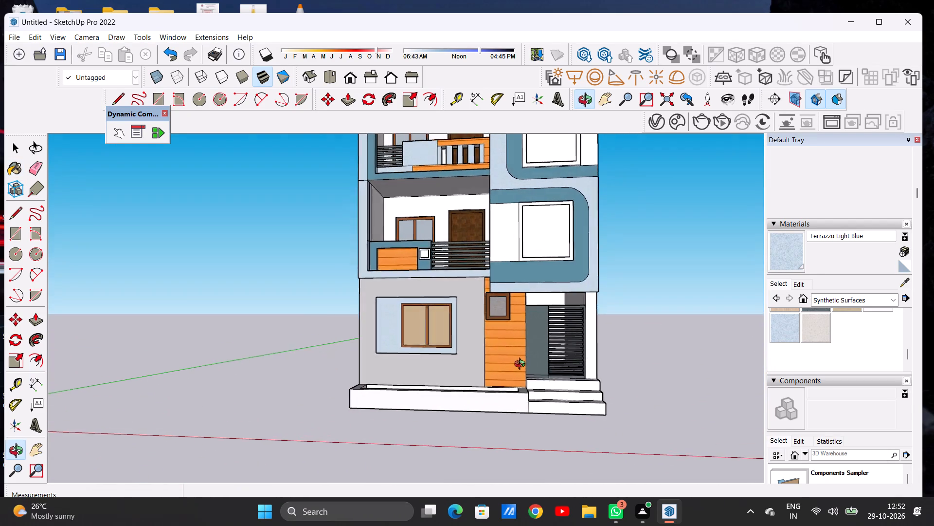
middle_click_drag(522, 365, 534, 376)
scroll(453, 389, "down", 12)
scroll(456, 348, "up", 4)
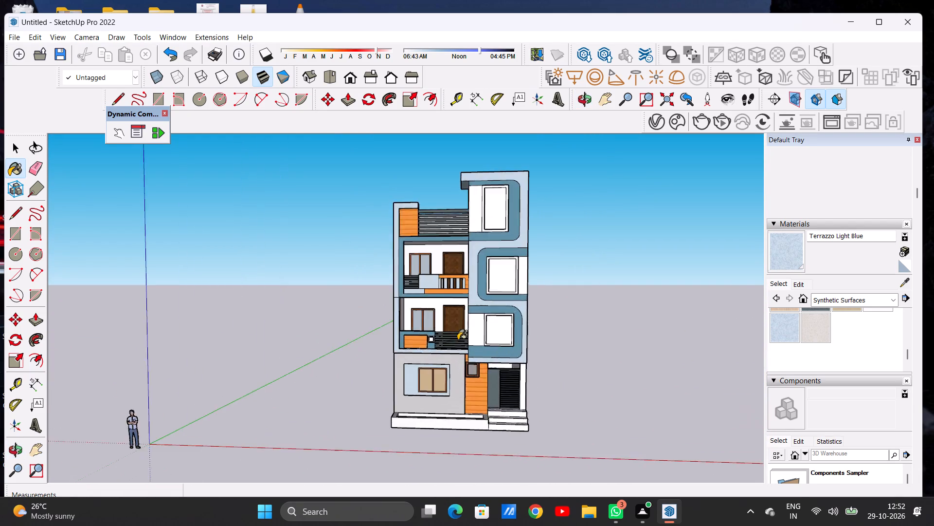
scroll(458, 340, "up", 8)
scroll(420, 312, "down", 1)
scroll(419, 312, "up", 3)
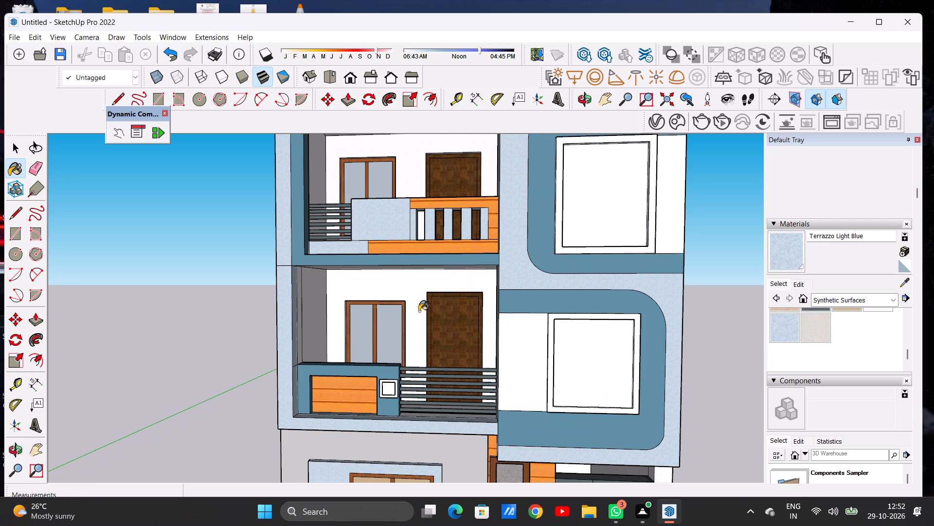
scroll(449, 382, "down", 20)
scroll(449, 382, "down", 1)
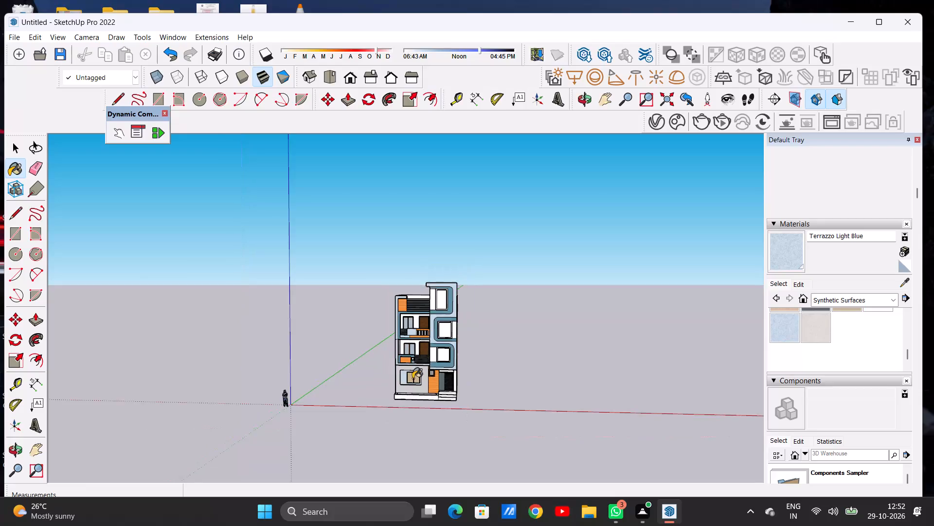
Examine the ground-floor window panel's edges, the surrounding wall and the planter below from several angles.
scroll(413, 379, "up", 12)
scroll(407, 384, "down", 1)
scroll(407, 384, "up", 9)
middle_click_drag(508, 337, 516, 338)
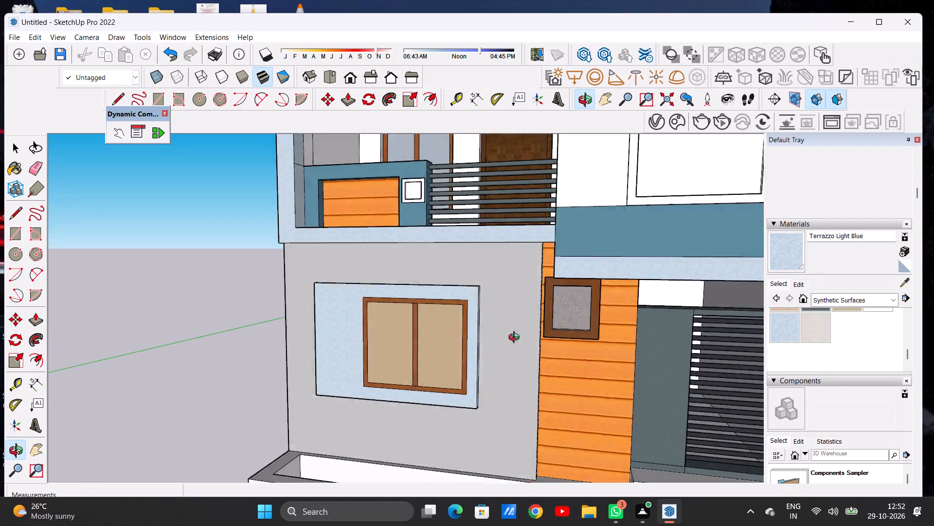
middle_click_drag(516, 338, 620, 332)
middle_click_drag(266, 418, 225, 427)
scroll(432, 369, "down", 6)
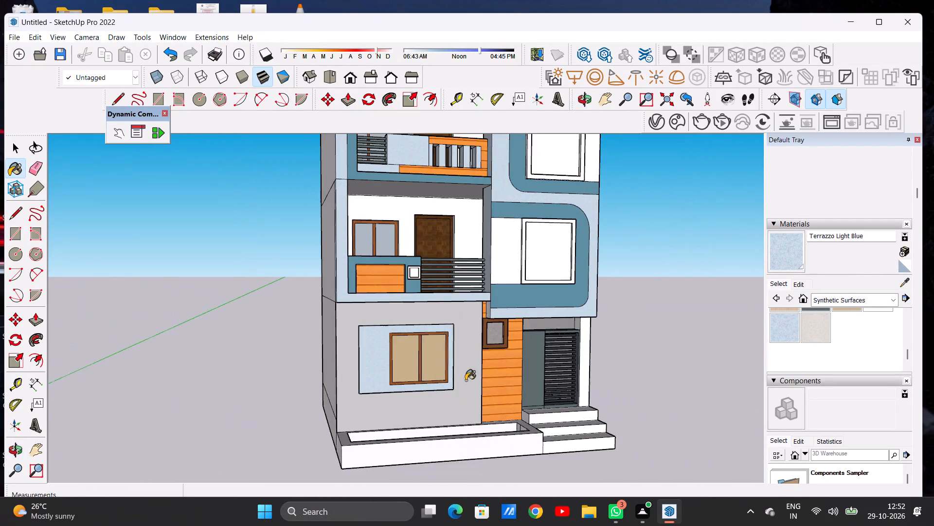
middle_click_drag(475, 382, 321, 409)
scroll(409, 386, "up", 16)
middle_click_drag(411, 422, 442, 352)
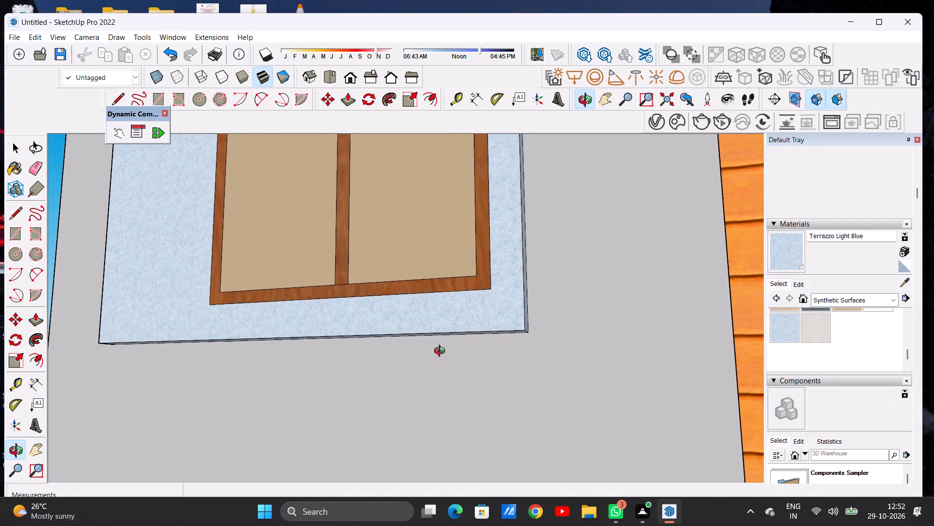
middle_click_drag(442, 352, 443, 337)
scroll(431, 391, "down", 18)
scroll(428, 390, "up", 1)
scroll(428, 390, "down", 1)
middle_click_drag(433, 348, 464, 418)
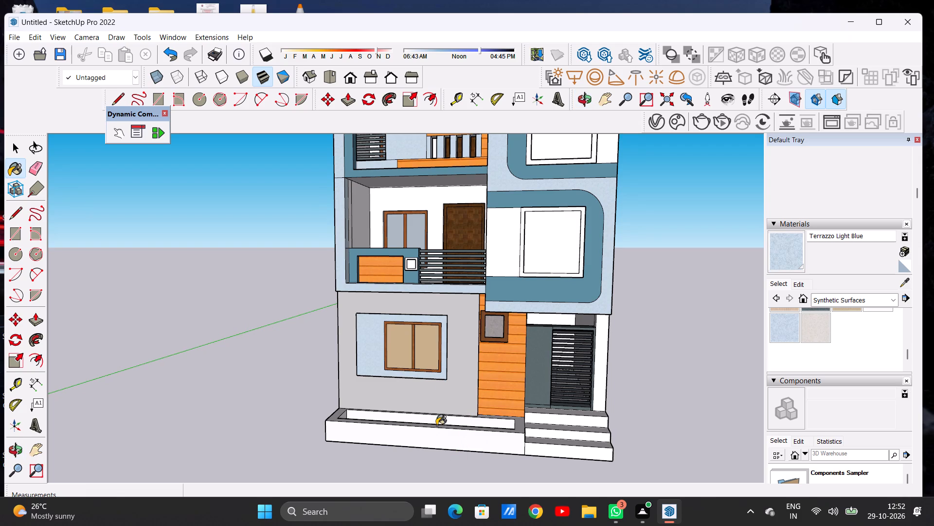
scroll(438, 386, "down", 9)
middle_click_drag(396, 377, 417, 454)
scroll(405, 372, "up", 9)
scroll(408, 401, "down", 1)
scroll(408, 406, "up", 5)
middle_click_drag(377, 404, 411, 423)
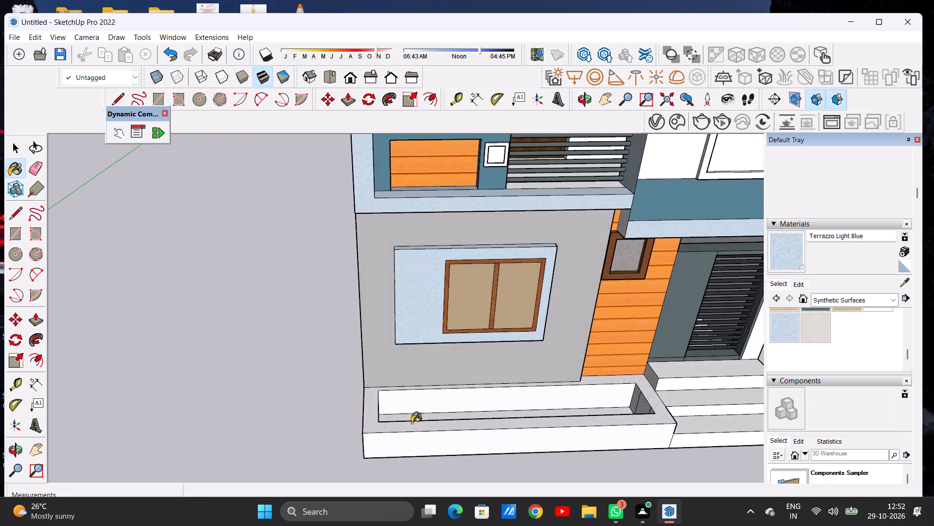
Examine the lower balcony's inner walls, window, door and parapet, and the facade around it, for missing finishes.
scroll(349, 413, "down", 16)
scroll(454, 382, "up", 12)
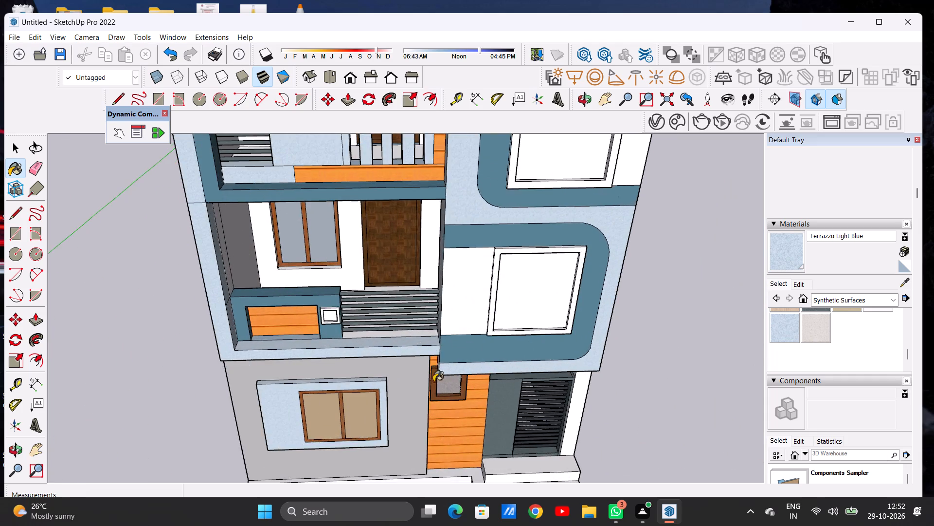
middle_click_drag(432, 388, 303, 325)
middle_click_drag(288, 320, 416, 310)
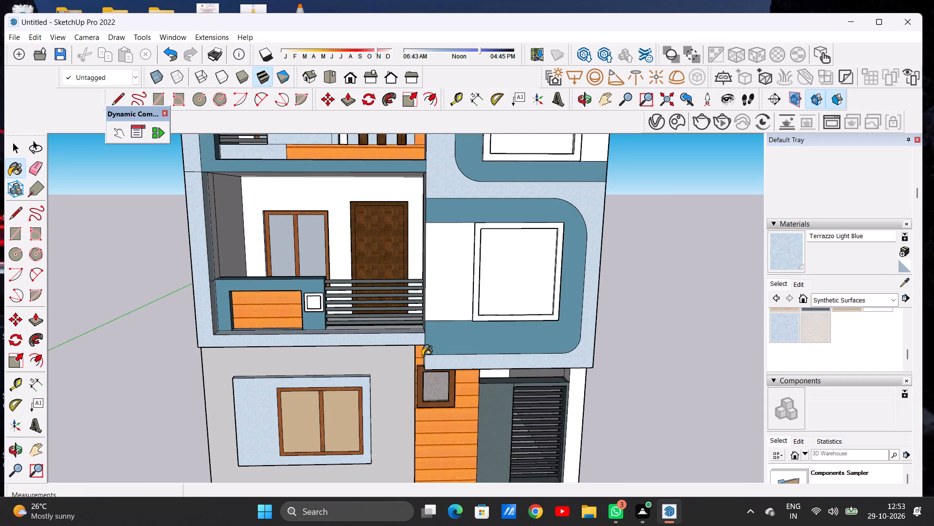
scroll(355, 347, "down", 11)
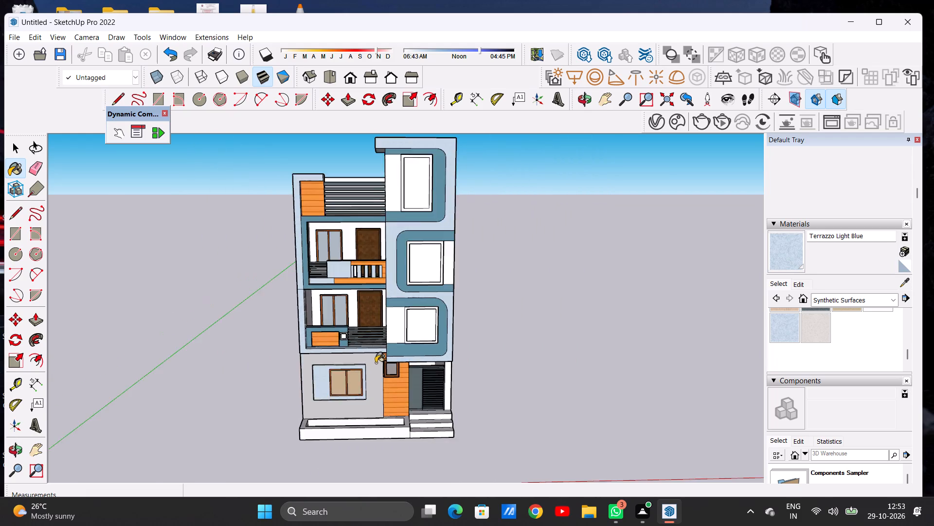
scroll(376, 363, "down", 4)
scroll(347, 343, "up", 20)
scroll(347, 343, "up", 4)
middle_click_drag(429, 297, 338, 274)
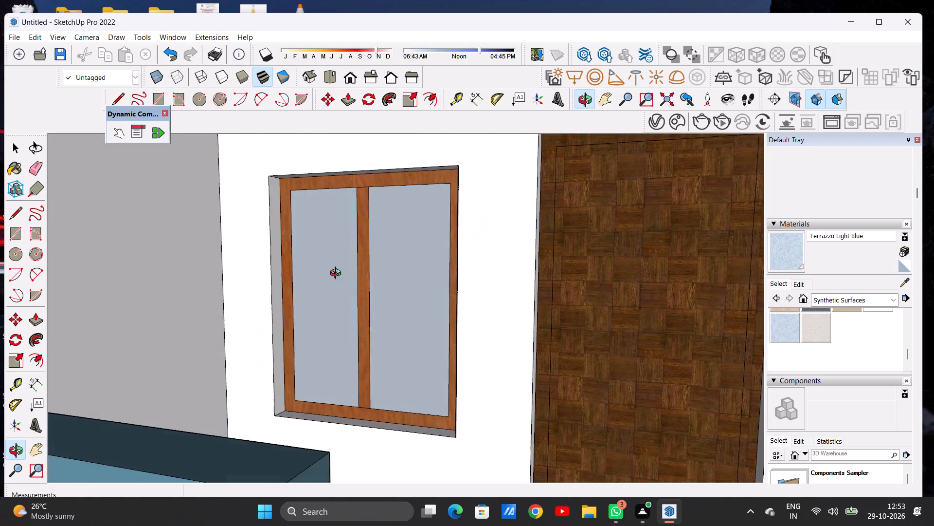
middle_click_drag(338, 274, 505, 272)
scroll(447, 331, "down", 12)
middle_click_drag(557, 309, 467, 303)
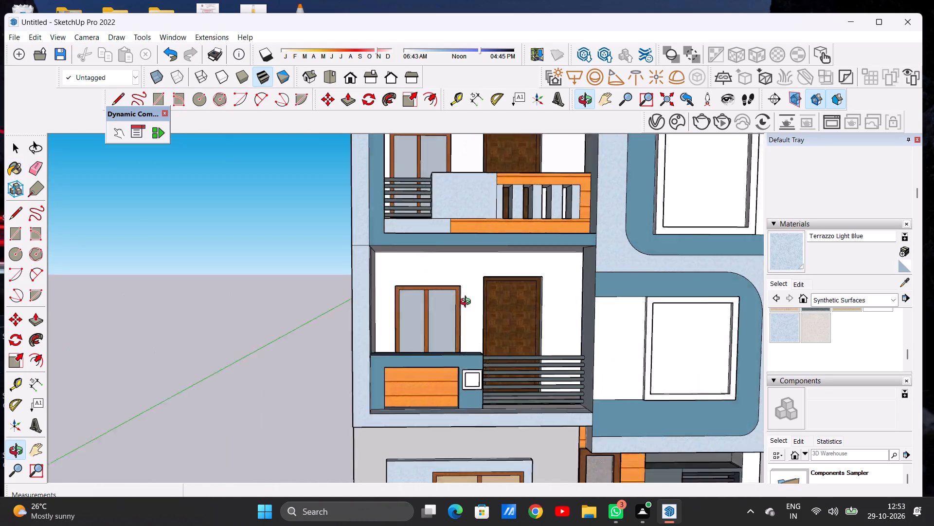
middle_click_drag(467, 303, 345, 324)
scroll(353, 323, "up", 6)
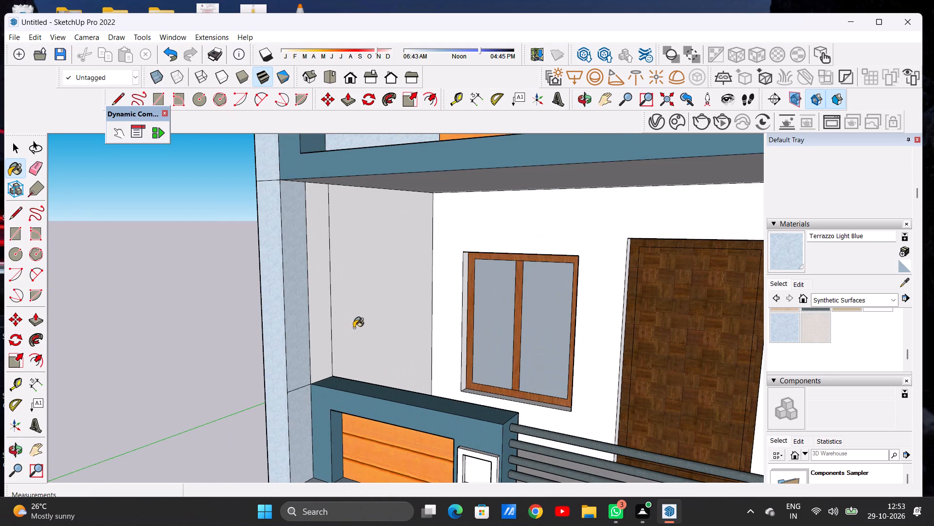
scroll(380, 296, "down", 13)
middle_click_drag(391, 314, 515, 272)
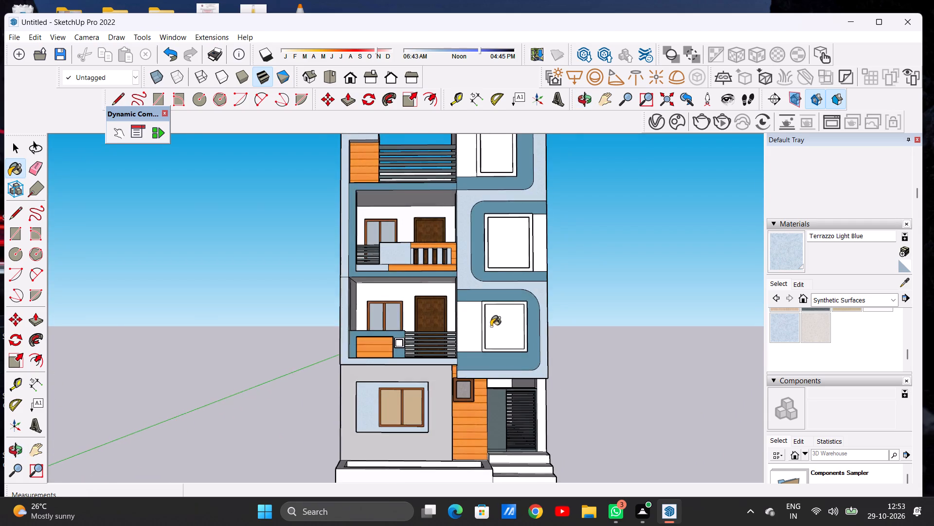
Examine the whole facade from the front and at an angle for surfaces still lacking a finish.
scroll(485, 336, "down", 4)
scroll(484, 337, "up", 1)
scroll(484, 338, "down", 3)
scroll(482, 327, "up", 3)
scroll(482, 327, "down", 2)
scroll(482, 327, "up", 10)
middle_click_drag(493, 321, 379, 328)
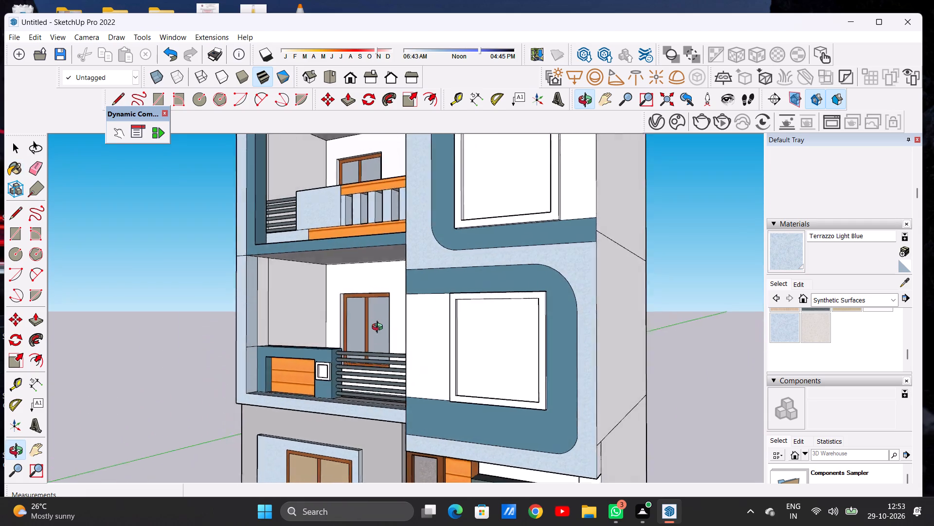
middle_click_drag(379, 328, 490, 317)
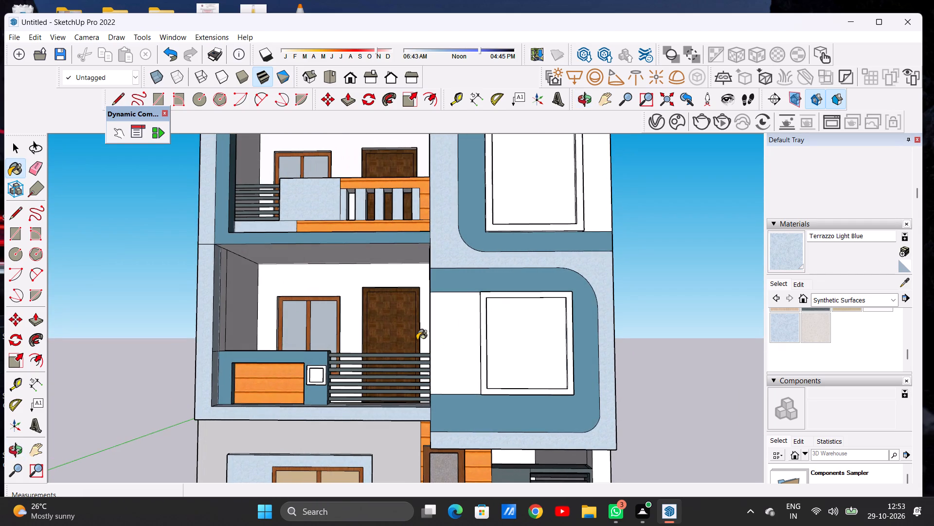
scroll(431, 351, "down", 8)
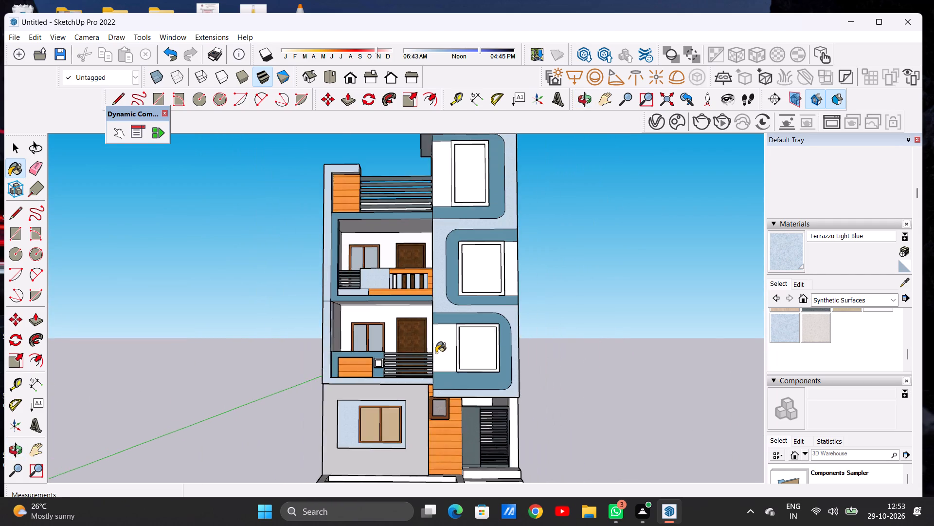
scroll(431, 361, "down", 11)
scroll(442, 417, "up", 7)
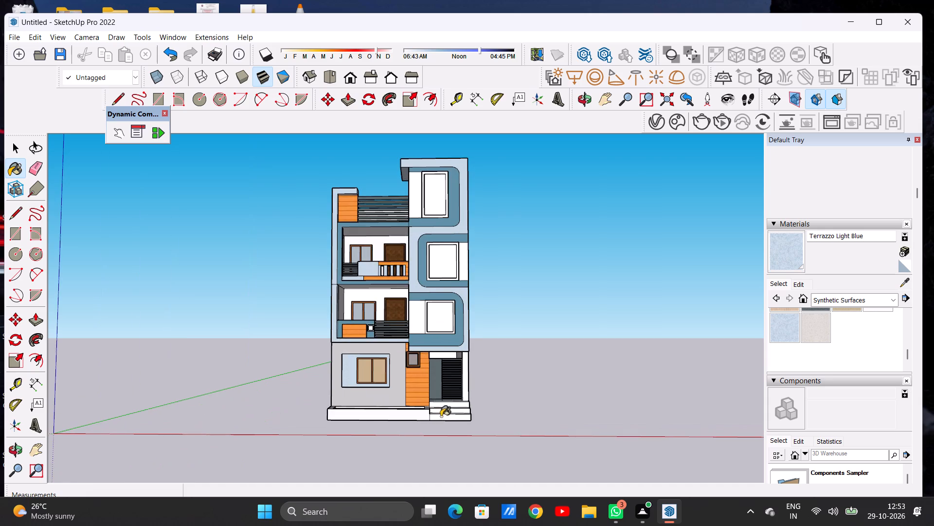
Apply Terrazzo Light Blue to the front face of the white pillar beside the entrance gate.
middle_click_drag(435, 390, 432, 443)
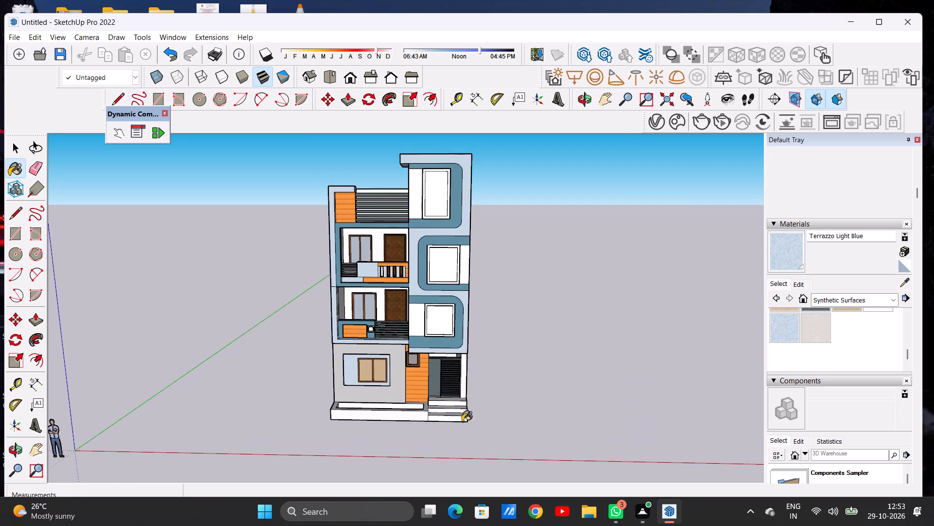
scroll(470, 417, "up", 19)
left_click(463, 360)
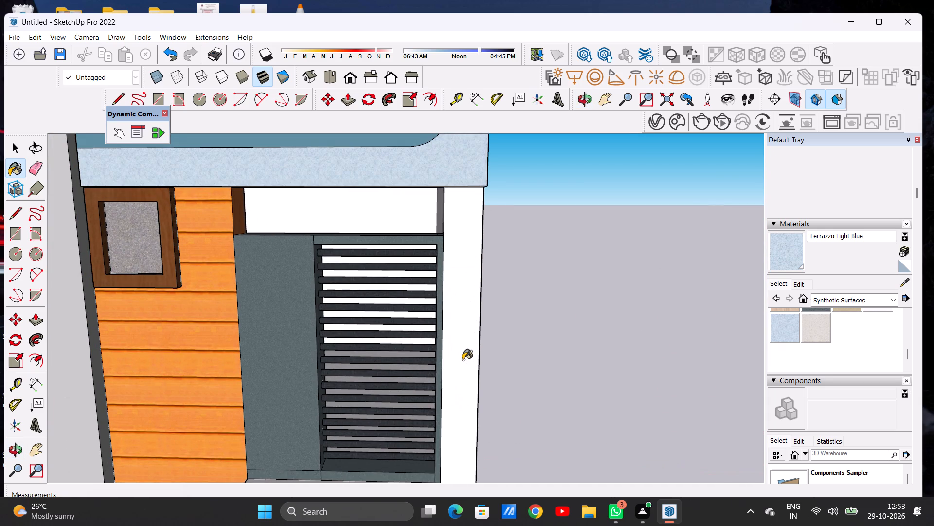
scroll(465, 363, "down", 7)
Apply Terrazzo Light Blue to the unpainted side faces of the pillar beside the entrance gate.
middle_click_drag(444, 360, 459, 363)
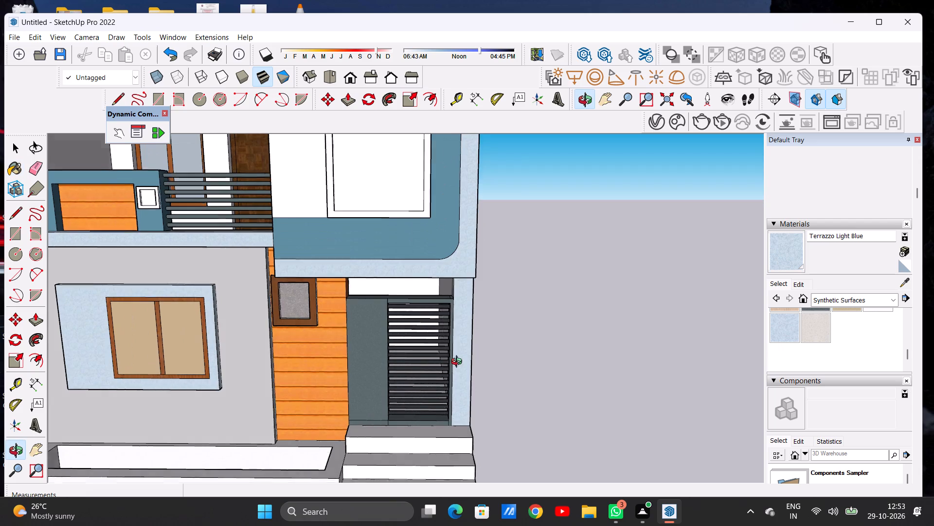
middle_click_drag(459, 363, 545, 380)
scroll(465, 292, "up", 13)
left_click(443, 284)
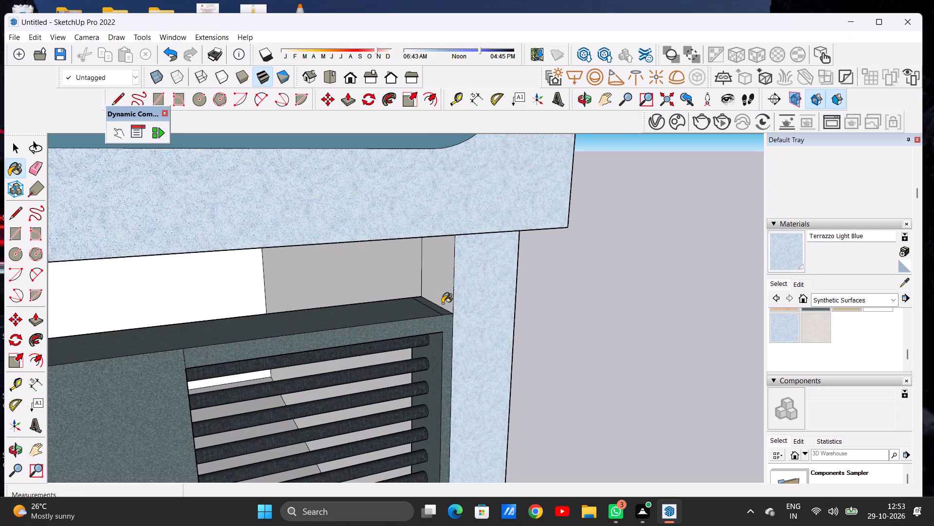
scroll(448, 279, "down", 14)
middle_click_drag(463, 295, 328, 294)
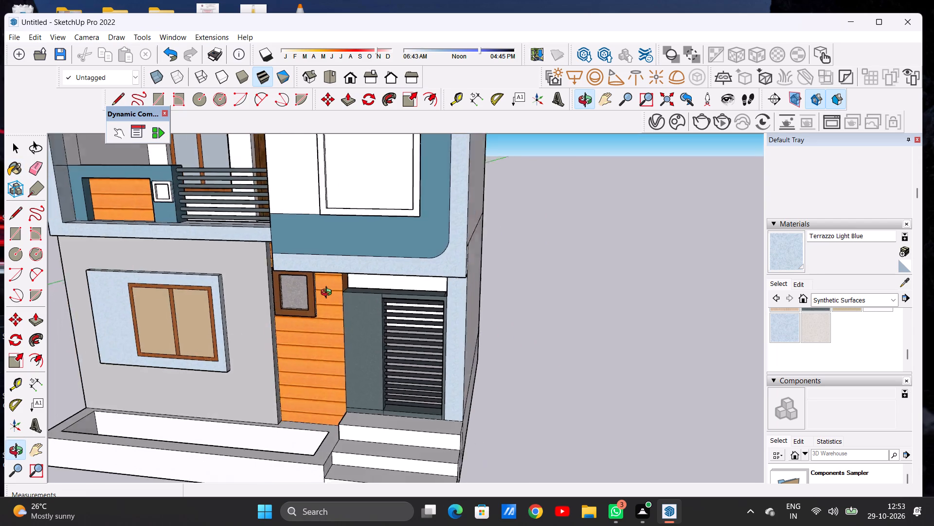
middle_click_drag(328, 294, 236, 301)
scroll(467, 261, "up", 7)
scroll(441, 267, "down", 1)
scroll(441, 267, "up", 4)
left_click(451, 261)
scroll(449, 263, "down", 4)
scroll(451, 266, "up", 1)
scroll(451, 266, "down", 18)
Examine the ground floor, the full facade and the roof terrace with its railing for unfinished surfaces.
middle_click_drag(385, 311, 398, 307)
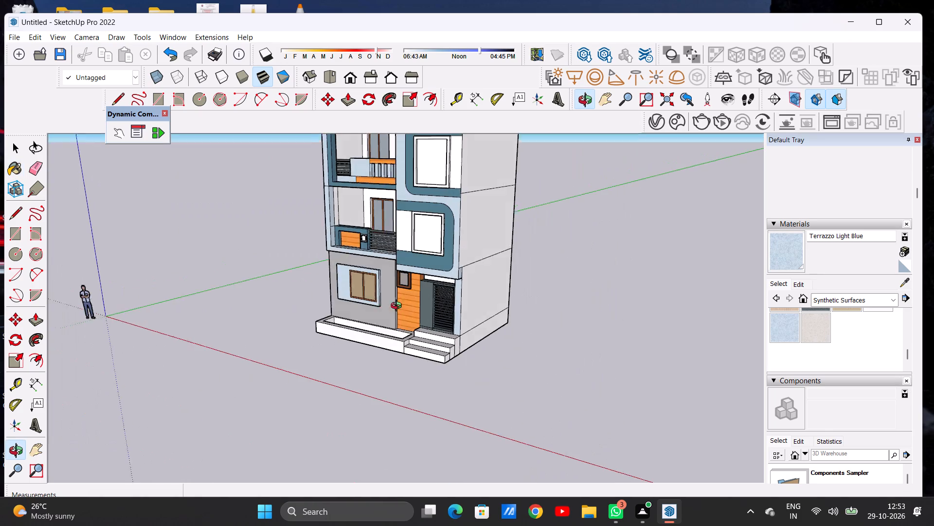
middle_click_drag(398, 307, 498, 274)
scroll(439, 312, "up", 6)
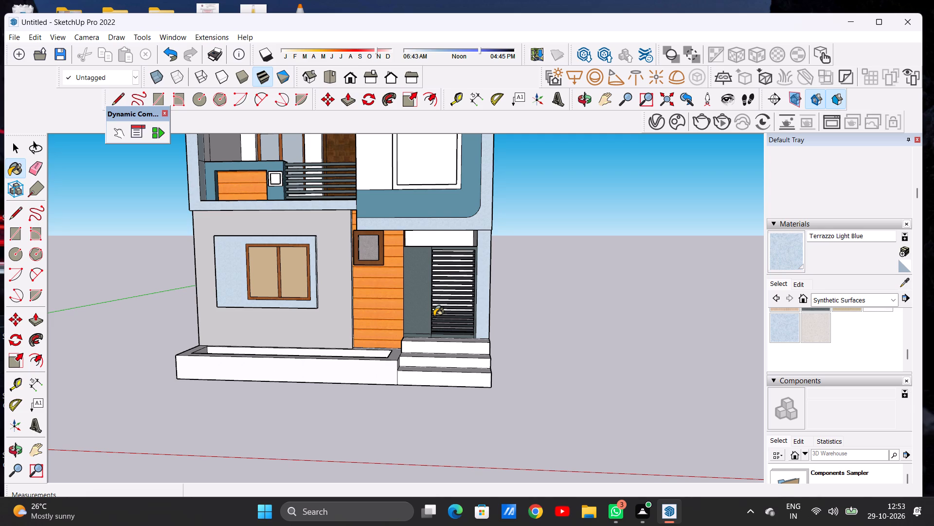
scroll(435, 298, "down", 7)
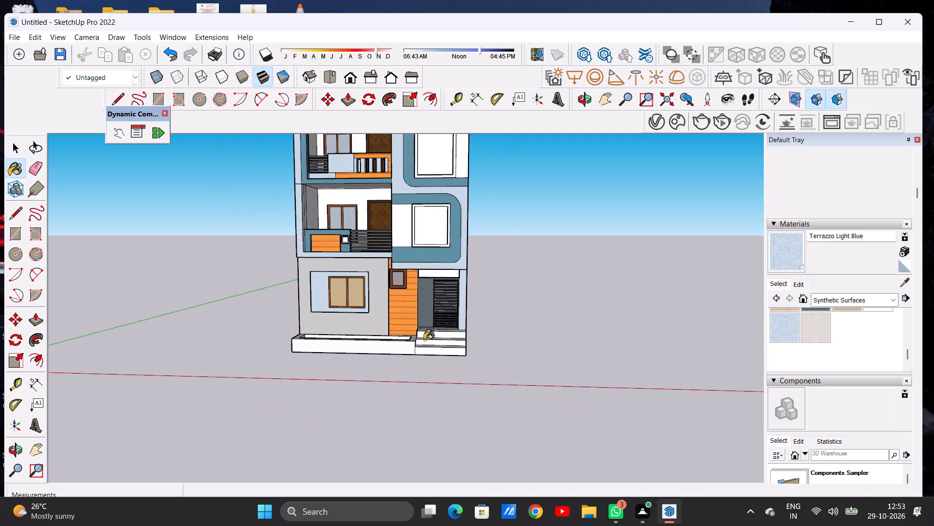
middle_click_drag(424, 340, 452, 357)
scroll(454, 364, "down", 12)
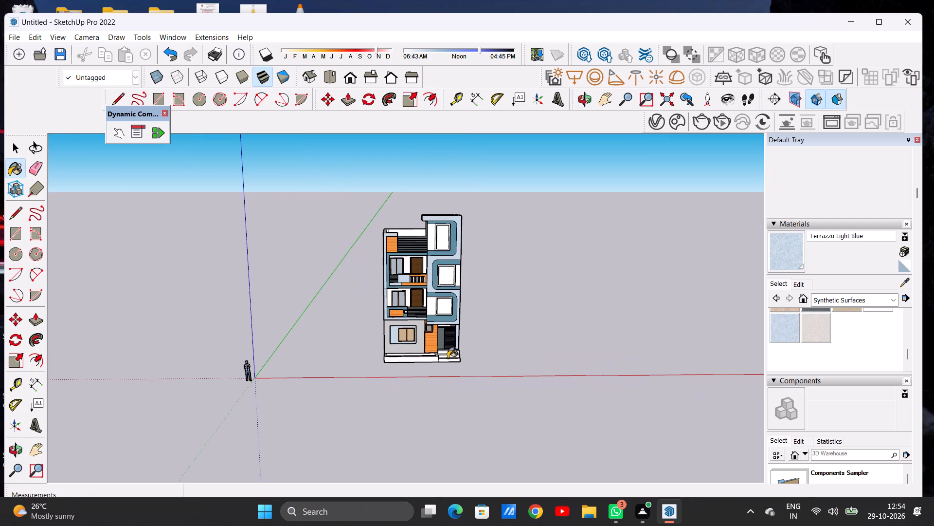
scroll(404, 226, "up", 5)
scroll(404, 226, "down", 1)
scroll(404, 226, "up", 15)
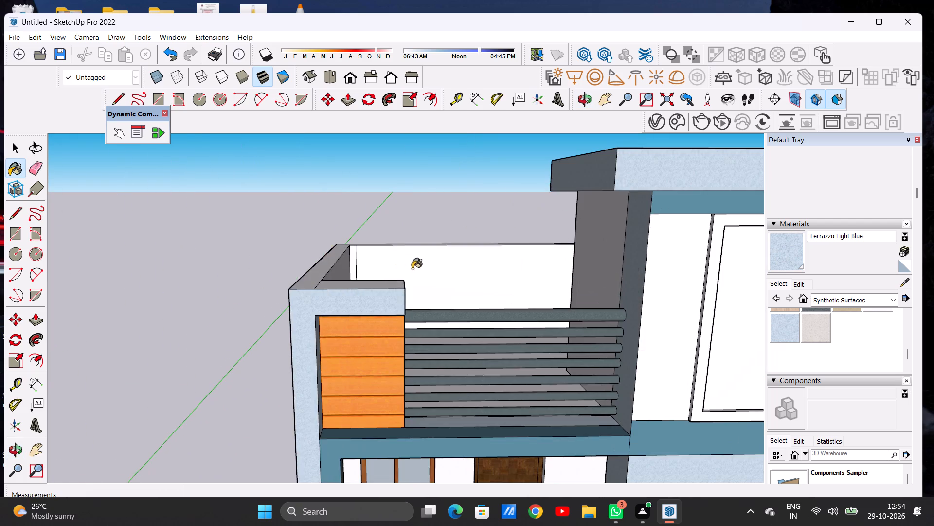
middle_click_drag(408, 266, 381, 222)
scroll(397, 277, "down", 5)
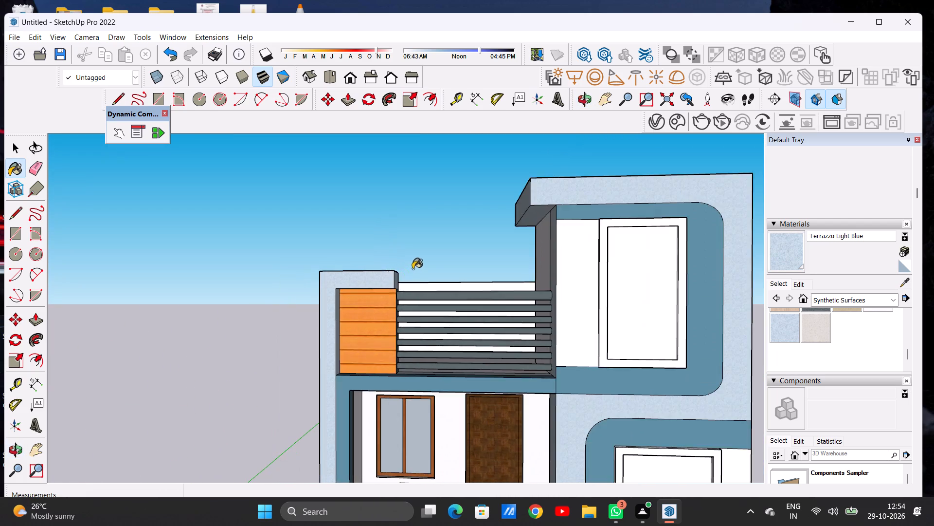
scroll(413, 269, "down", 4)
Apply Terrazzo Light Blue to the top-floor block's side wall facing the roof terrace.
middle_click_drag(472, 259, 618, 307)
scroll(487, 250, "up", 2)
scroll(487, 251, "down", 1)
scroll(485, 253, "up", 2)
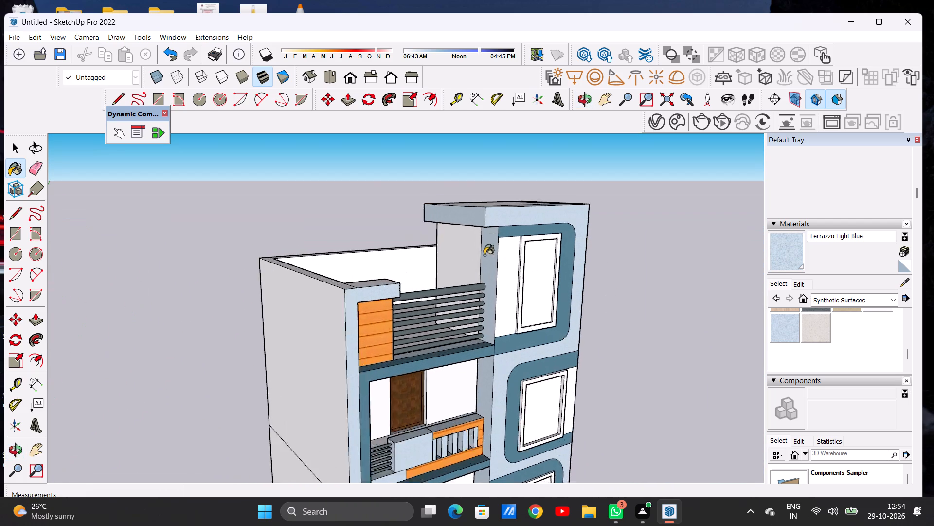
scroll(484, 255, "up", 8)
left_click(461, 255)
scroll(459, 263, "down", 12)
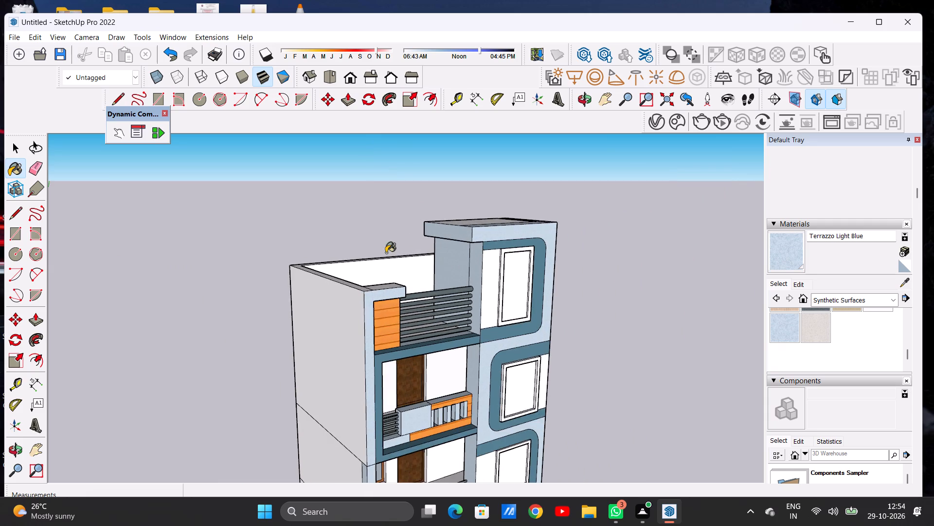
Apply Terrazzo Light Blue to the rear wall of the top-floor block above the terrace.
middle_click_drag(385, 253, 541, 255)
middle_click_drag(335, 256, 539, 274)
scroll(372, 251, "up", 5)
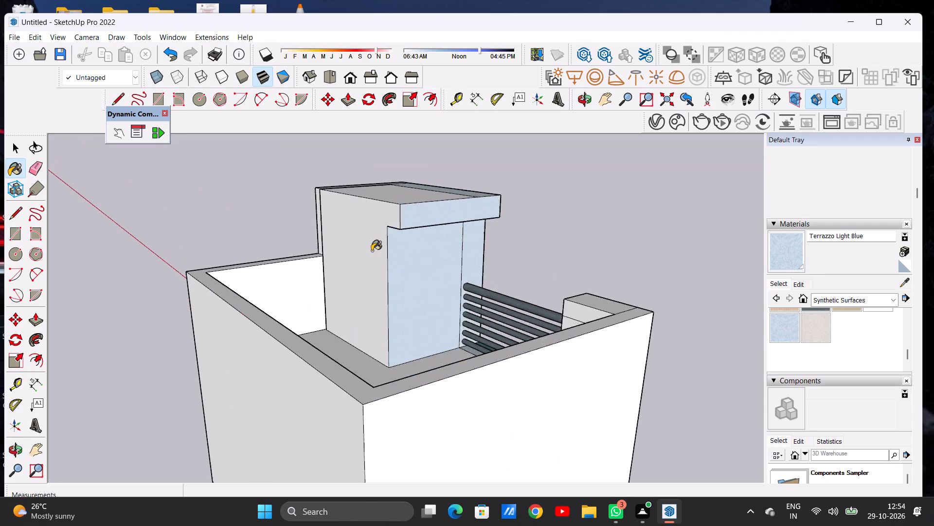
scroll(372, 251, "up", 8)
left_click(372, 251)
scroll(397, 270, "down", 4)
scroll(398, 275, "up", 1)
scroll(398, 275, "down", 7)
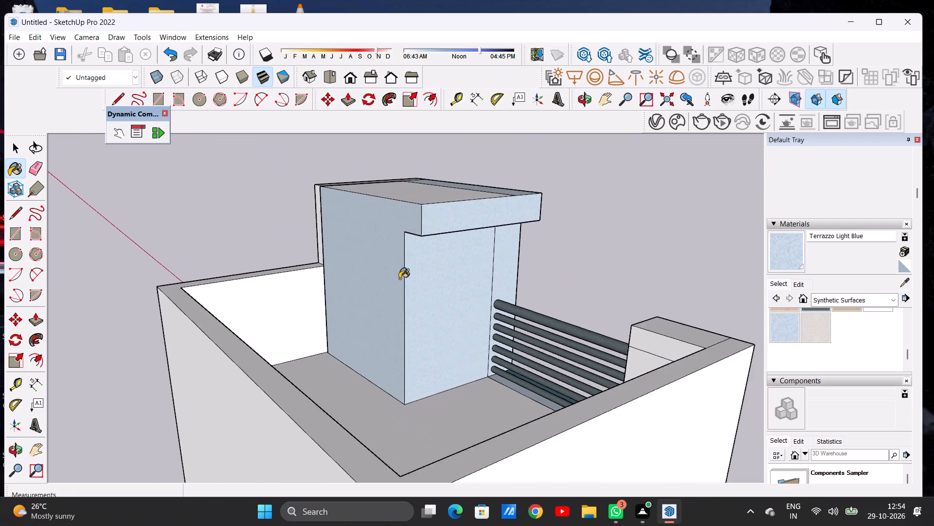
scroll(399, 279, "down", 3)
Apply Terrazzo Light Blue to the narrow white return wall and strip behind the top-floor block.
middle_click_drag(335, 257, 562, 259)
scroll(337, 257, "up", 2)
scroll(331, 257, "down", 2)
scroll(328, 257, "up", 9)
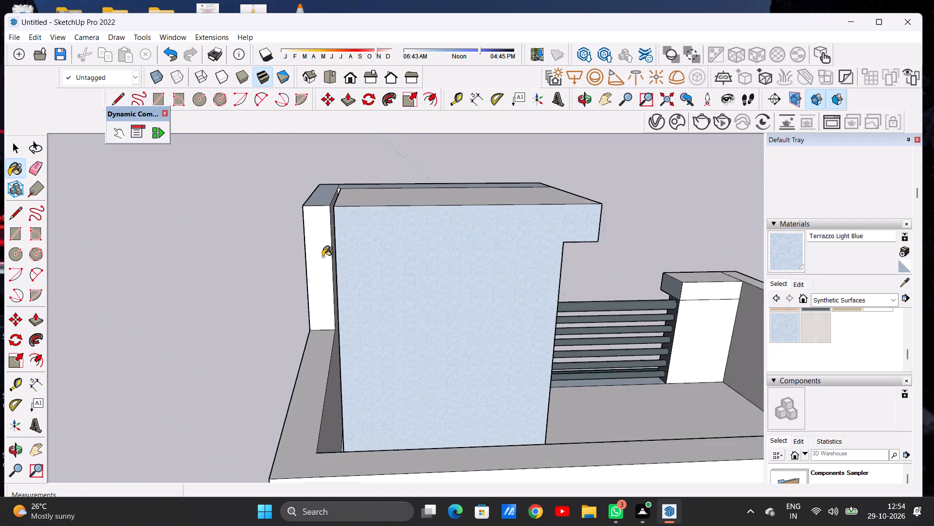
scroll(323, 257, "up", 2)
left_click(323, 257)
middle_click_drag(301, 275, 539, 252)
scroll(484, 267, "down", 6)
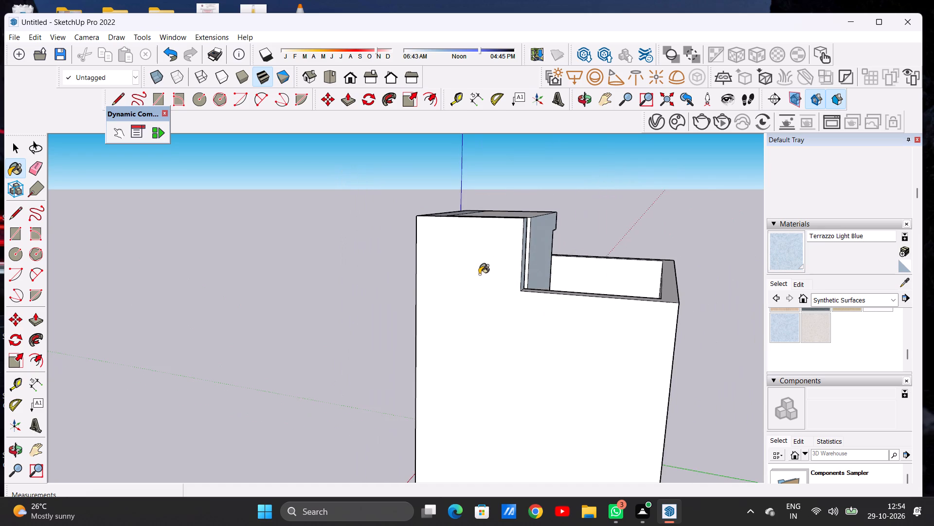
scroll(479, 274, "down", 1)
scroll(536, 231, "up", 16)
left_click(529, 226)
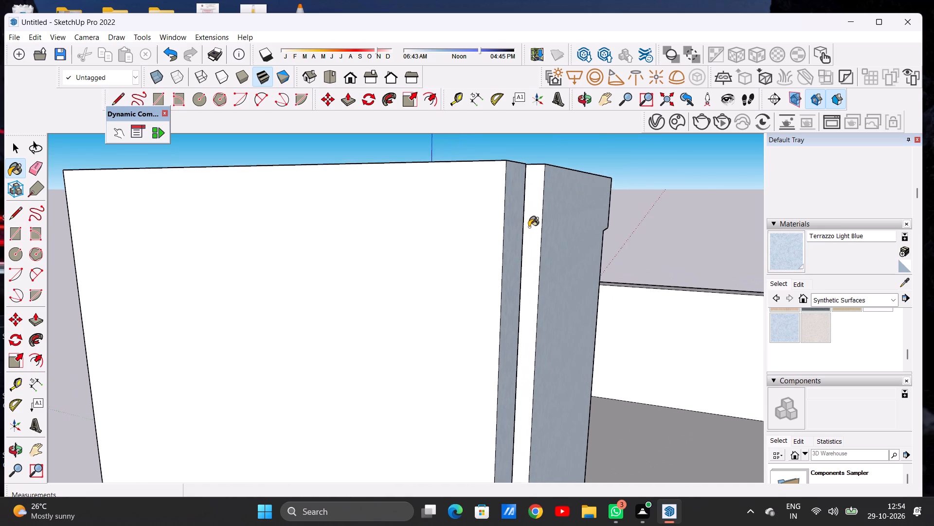
scroll(525, 254, "down", 14)
scroll(510, 264, "up", 1)
scroll(509, 266, "down", 1)
Examine the facade from the side and front to check the finishes on all four storeys.
middle_click_drag(407, 281, 651, 265)
scroll(545, 278, "down", 6)
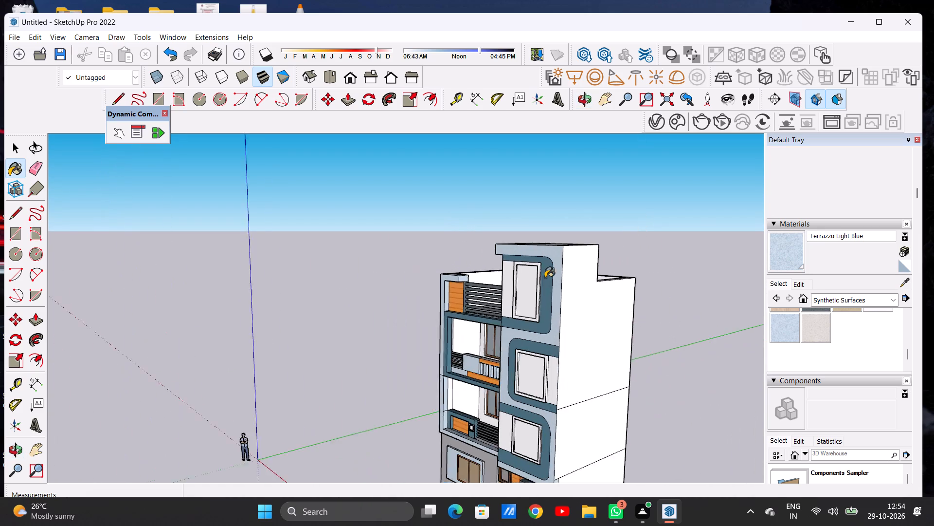
scroll(545, 278, "down", 2)
middle_click_drag(480, 298, 622, 270)
scroll(556, 288, "down", 13)
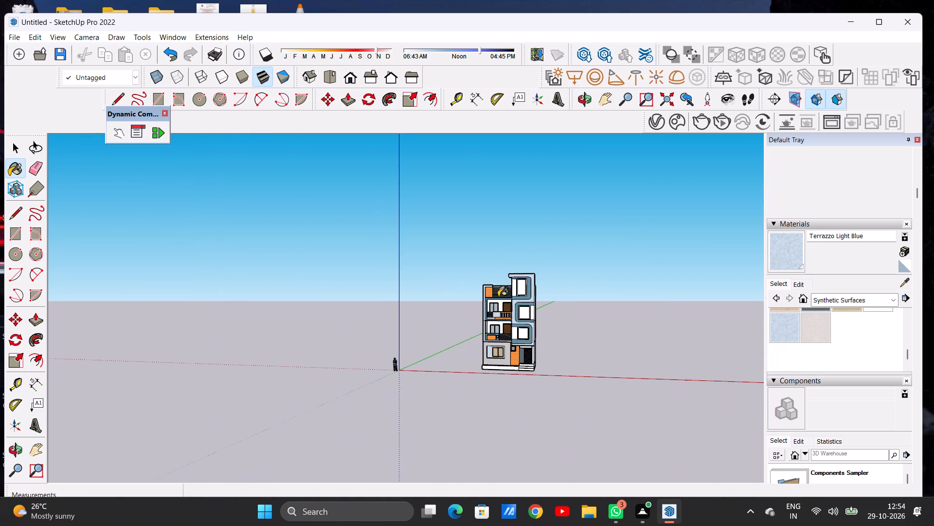
middle_click_drag(481, 355, 499, 352)
scroll(524, 341, "up", 8)
scroll(516, 328, "down", 1)
scroll(516, 328, "up", 4)
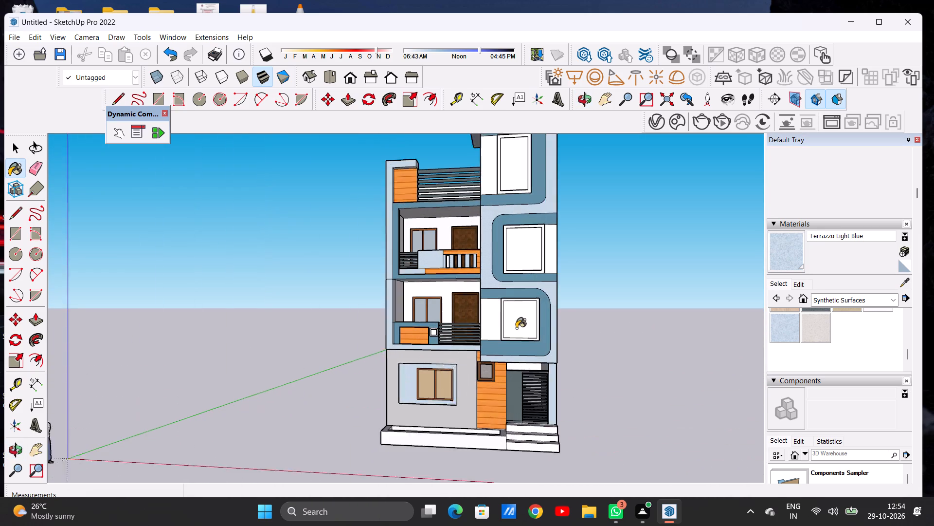
scroll(516, 328, "up", 2)
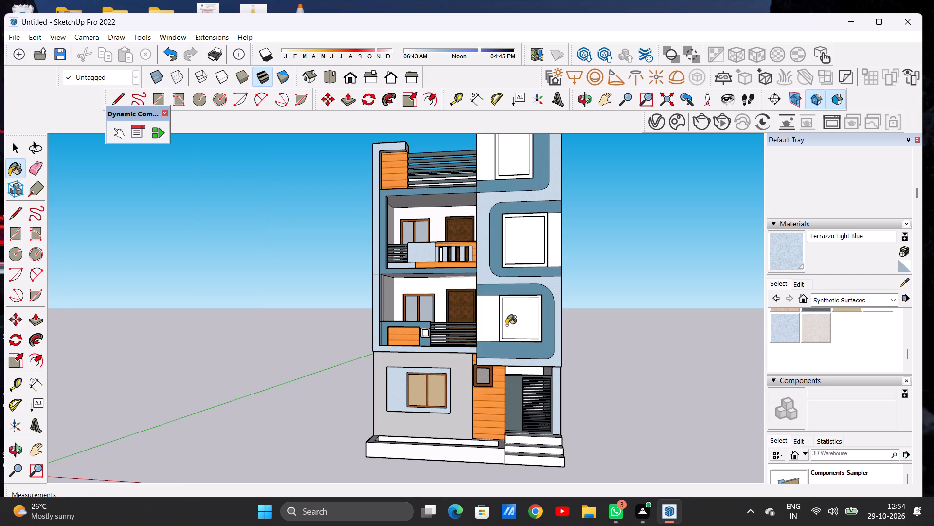
scroll(422, 350, "down", 4)
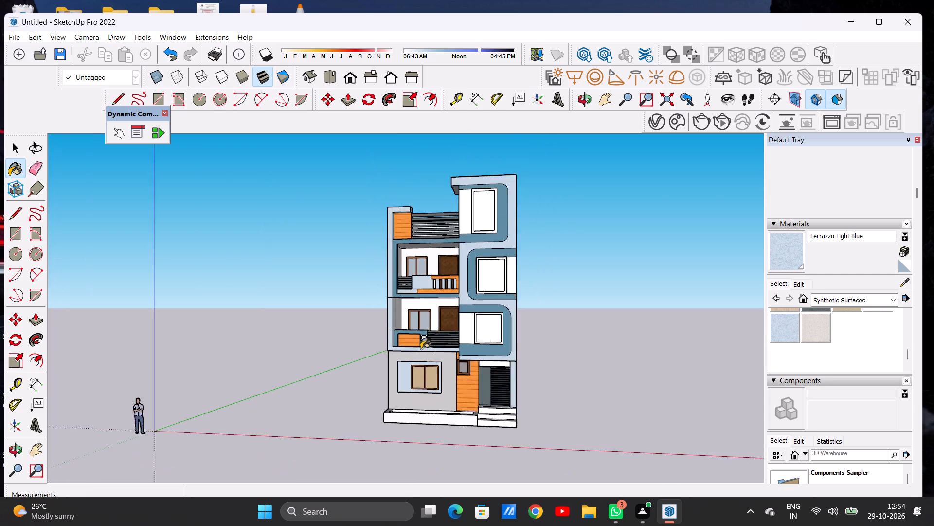
scroll(421, 349, "down", 6)
Apply Terrazzo Light Blue to the pane of the top-floor framed window.
middle_click_drag(418, 349, 449, 354)
scroll(467, 276, "up", 4)
scroll(451, 252, "down", 1)
scroll(451, 251, "up", 13)
left_click(460, 267)
scroll(461, 268, "up", 4)
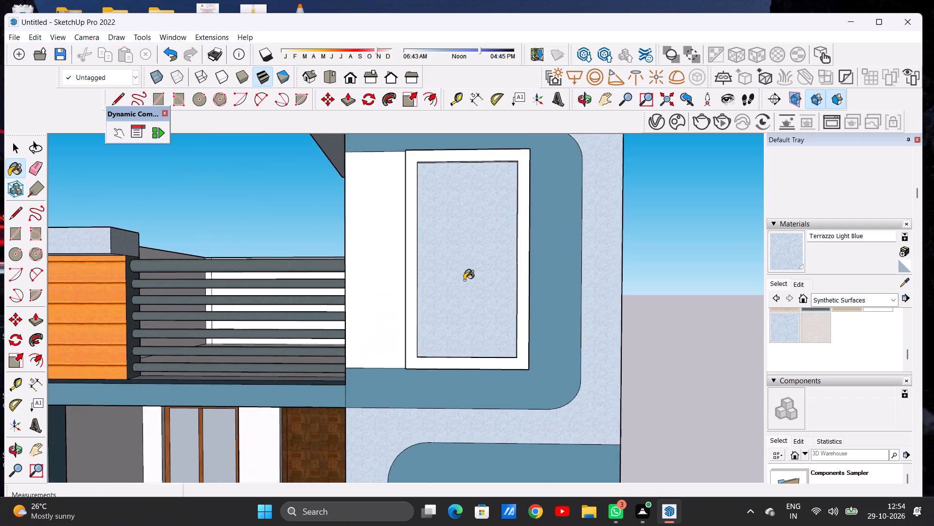
scroll(464, 280, "up", 7)
scroll(464, 280, "down", 15)
scroll(461, 269, "down", 11)
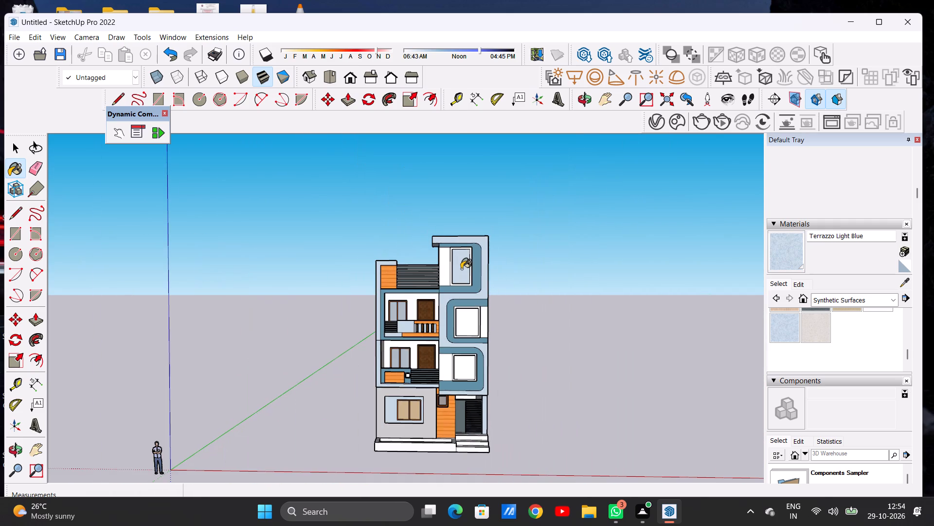
Apply Translucent Glass Tinted from the Glass and Mirrors collection to the first-floor framed window's pane.
scroll(467, 364, "up", 12)
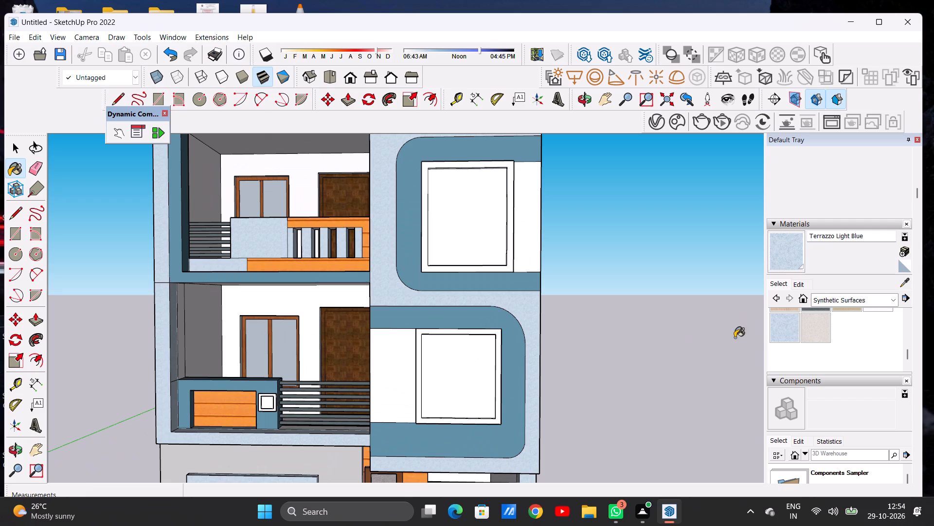
left_click(810, 299)
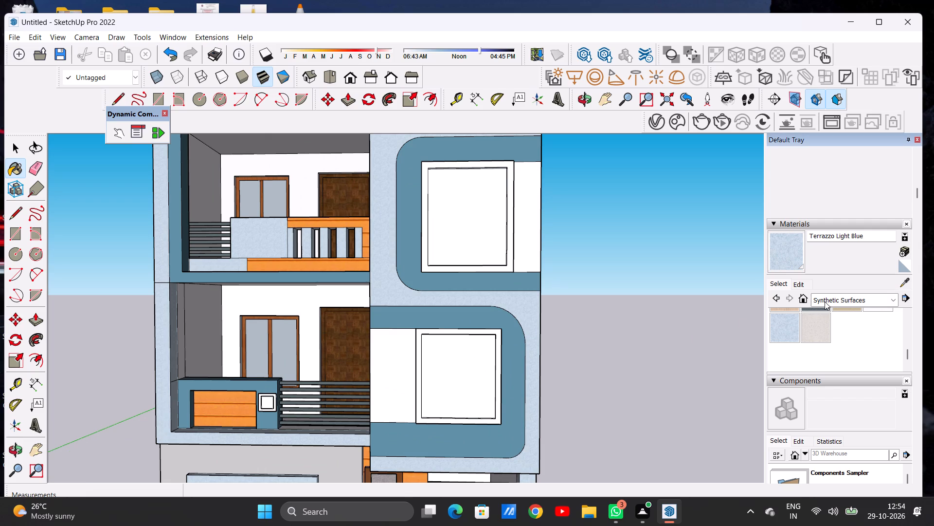
left_click(825, 301)
left_click(828, 350)
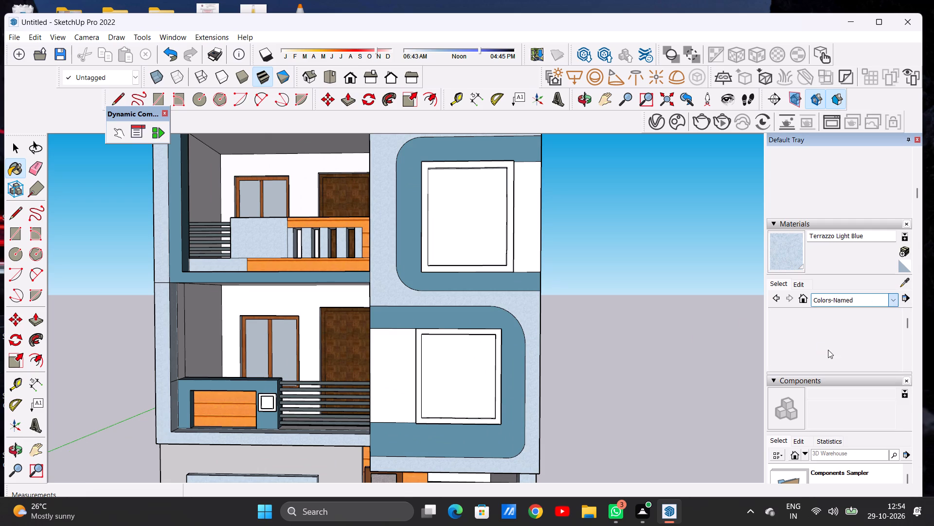
left_click(832, 302)
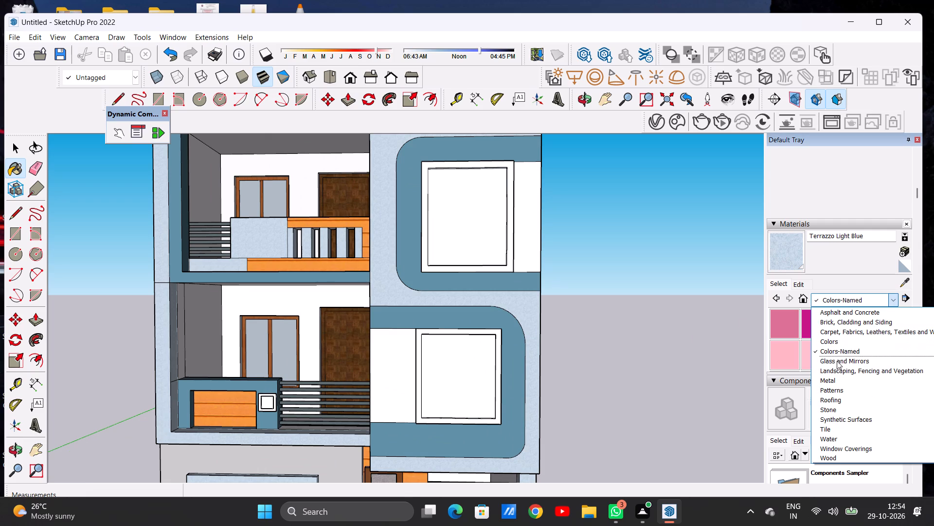
left_click(837, 359)
scroll(839, 345, "down", 1)
left_click(842, 326)
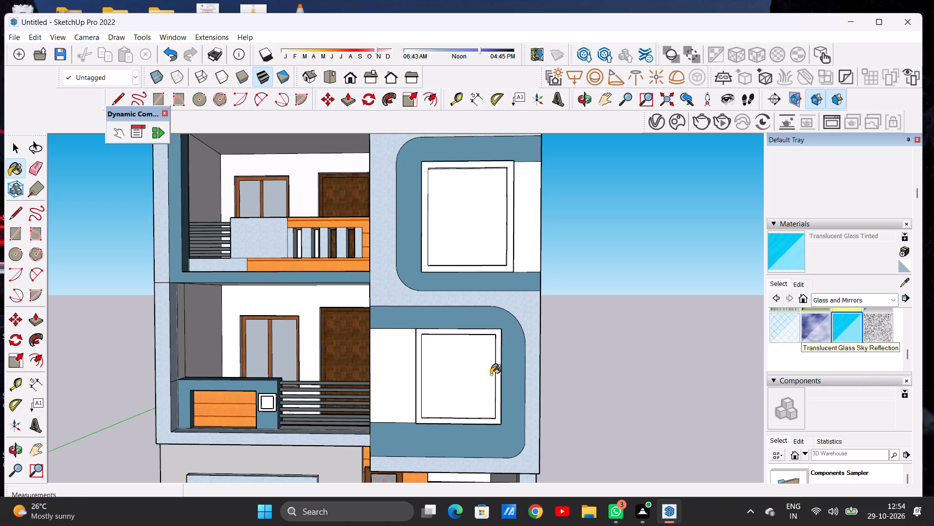
left_click(491, 375)
scroll(454, 382, "down", 13)
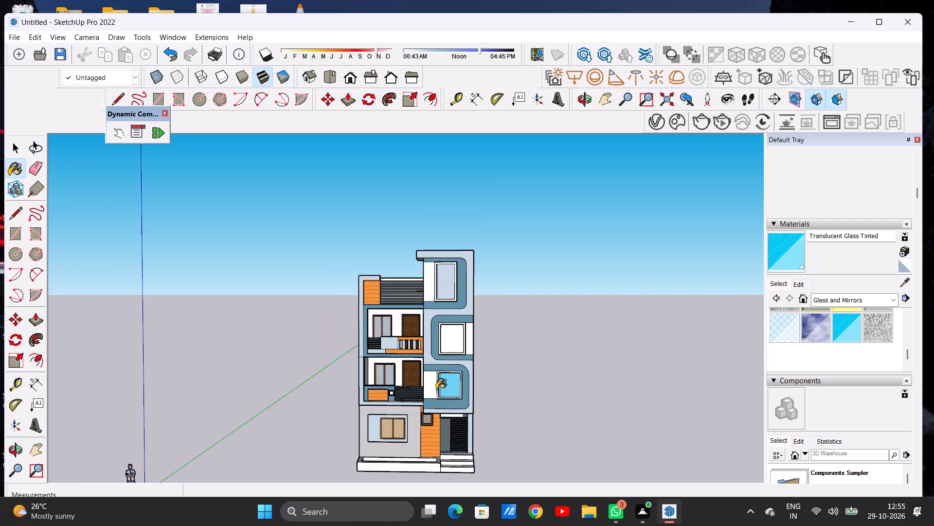
Replace the tinted glass on the first-floor framed window's pane with Translucent Glass Safety.
scroll(437, 389, "down", 7)
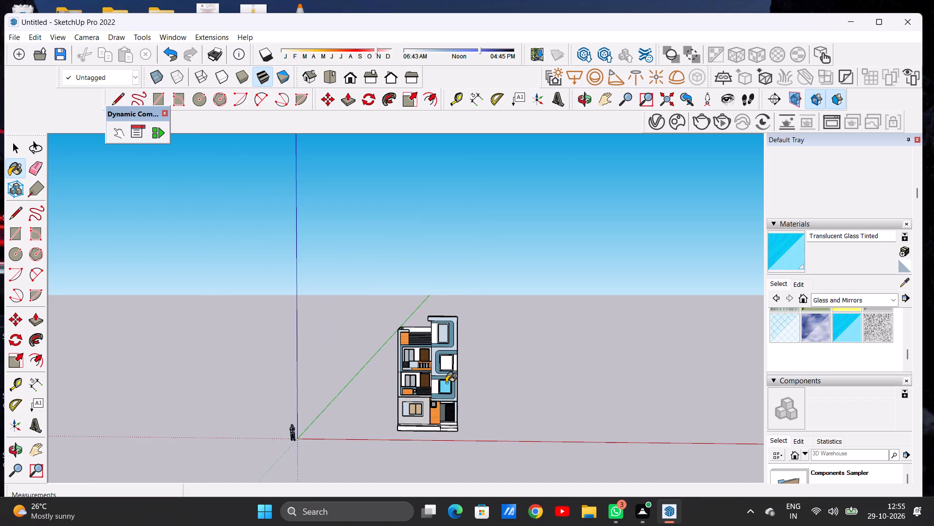
scroll(449, 378, "down", 4)
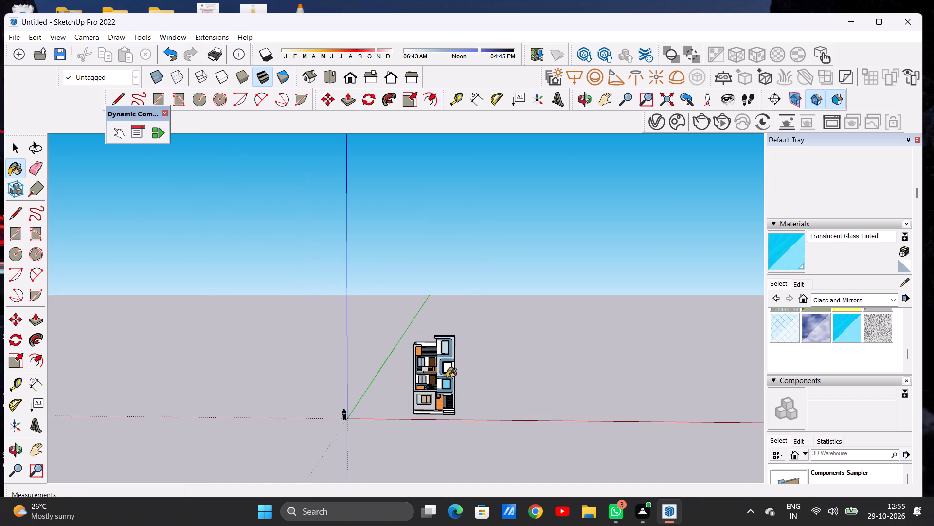
scroll(447, 378, "up", 16)
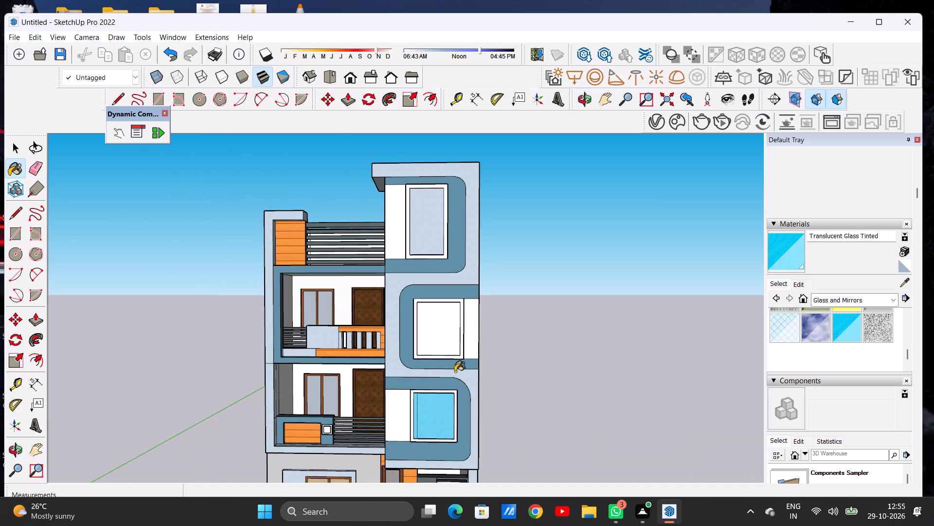
scroll(455, 372, "down", 1)
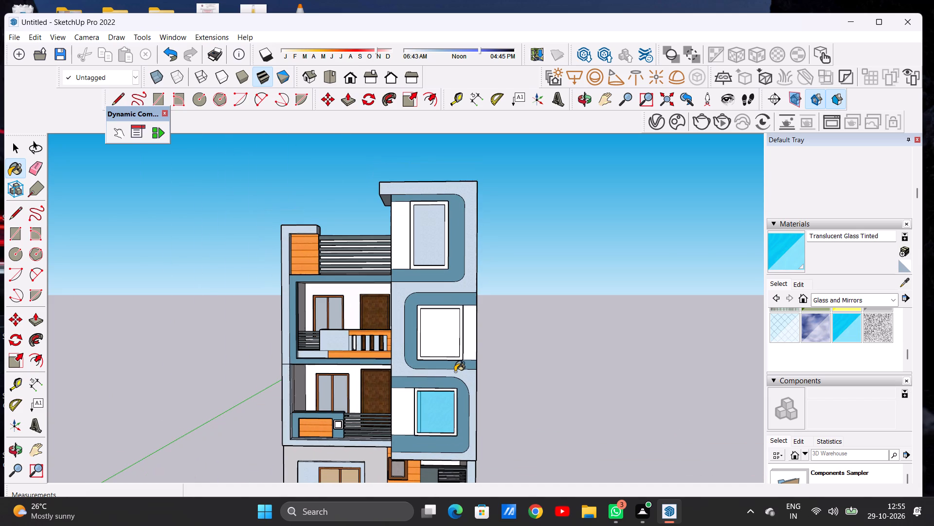
left_click(824, 301)
left_click(784, 325)
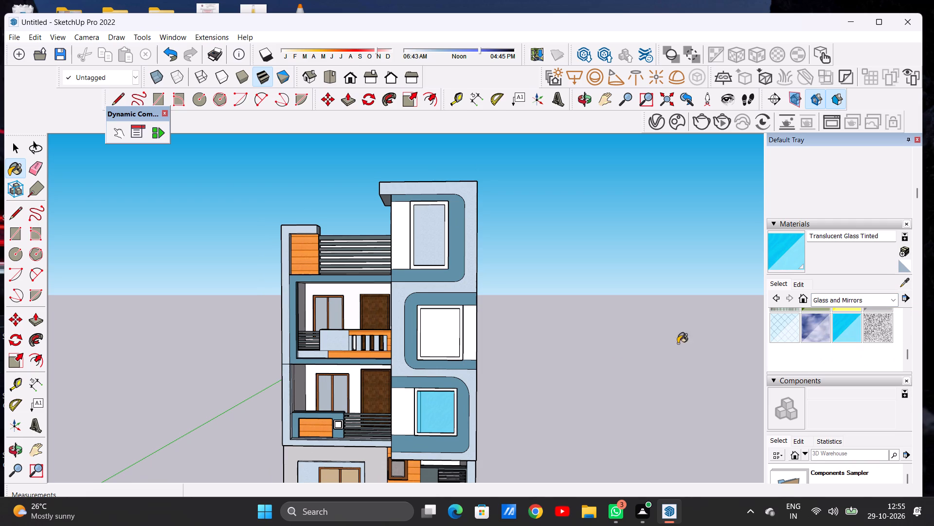
left_click(428, 412)
left_click(431, 409)
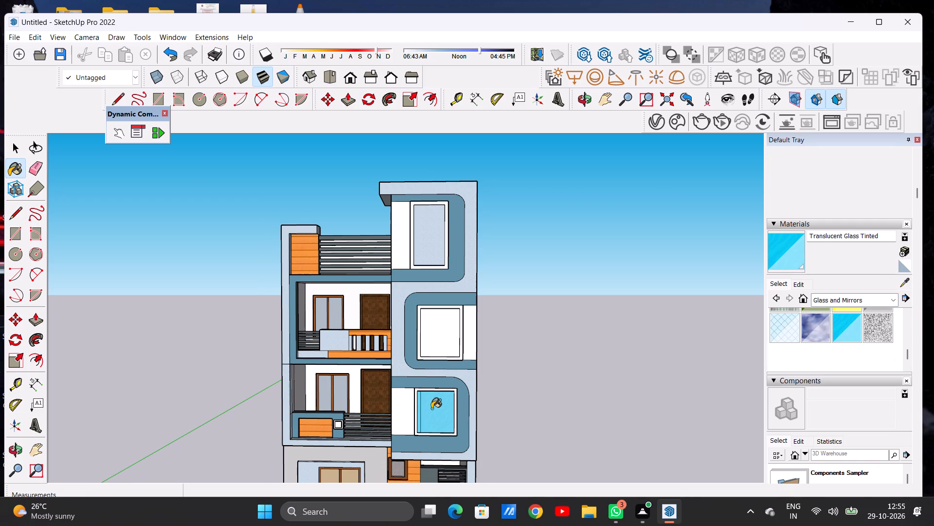
scroll(433, 409, "up", 2)
scroll(433, 409, "down", 1)
scroll(433, 409, "up", 2)
scroll(433, 409, "down", 1)
scroll(438, 408, "up", 5)
left_click(439, 407)
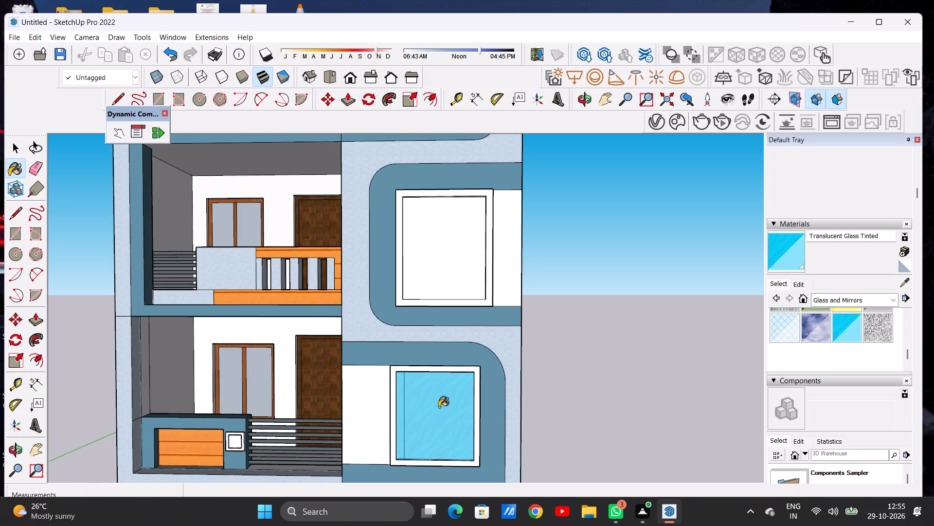
key("space")
left_click(779, 326)
left_click(448, 409)
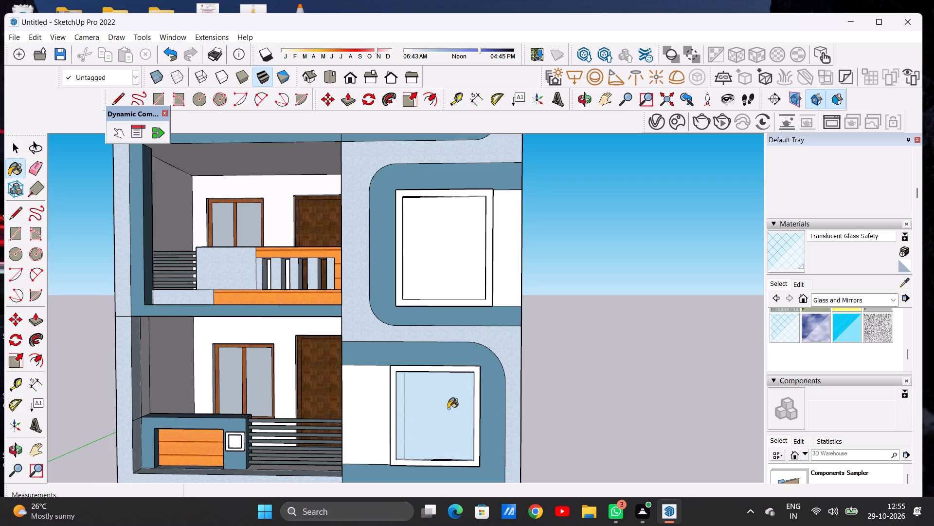
Apply Translucent Glass Safety to the white pane of the second-floor framed window.
scroll(449, 415, "down", 18)
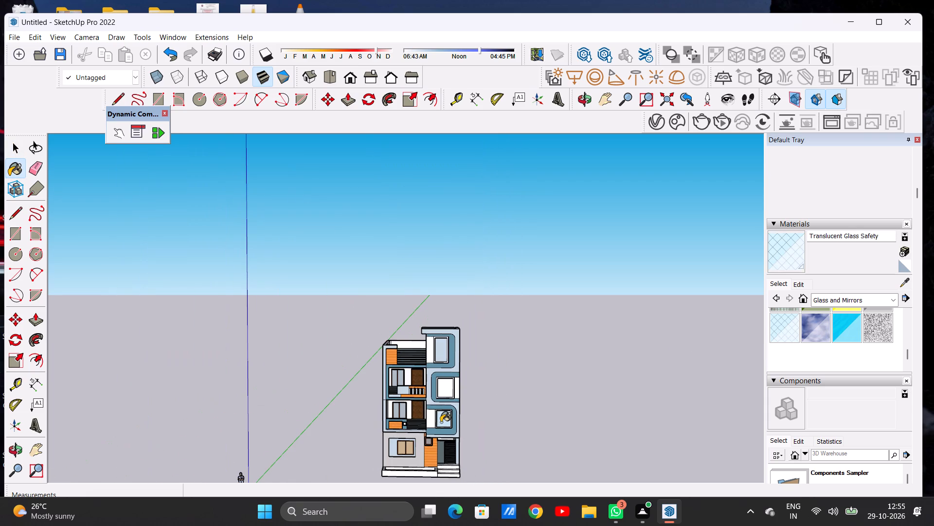
scroll(475, 426, "up", 5)
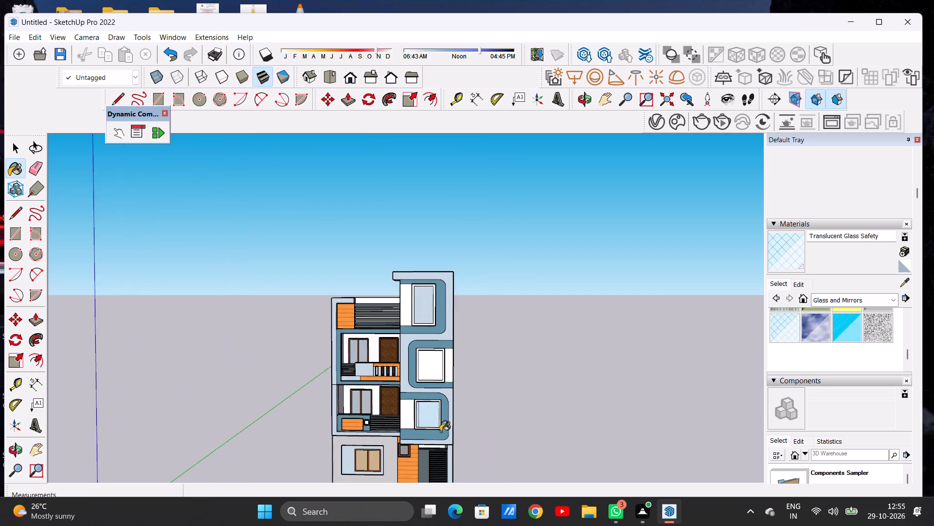
scroll(440, 432, "up", 5)
scroll(416, 427, "down", 3)
scroll(416, 427, "up", 3)
scroll(423, 417, "down", 2)
scroll(423, 417, "up", 3)
scroll(425, 416, "down", 1)
scroll(425, 416, "up", 7)
scroll(424, 417, "down", 2)
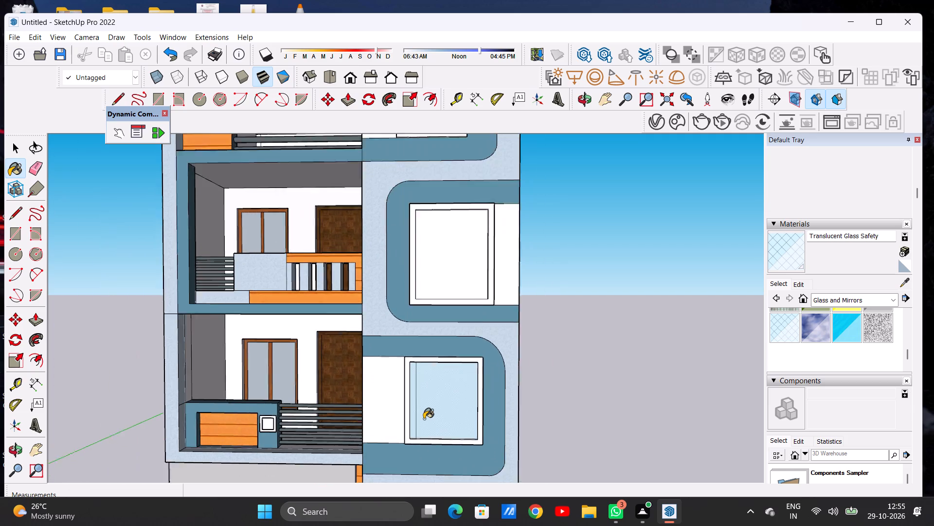
scroll(424, 419, "down", 6)
left_click(436, 321)
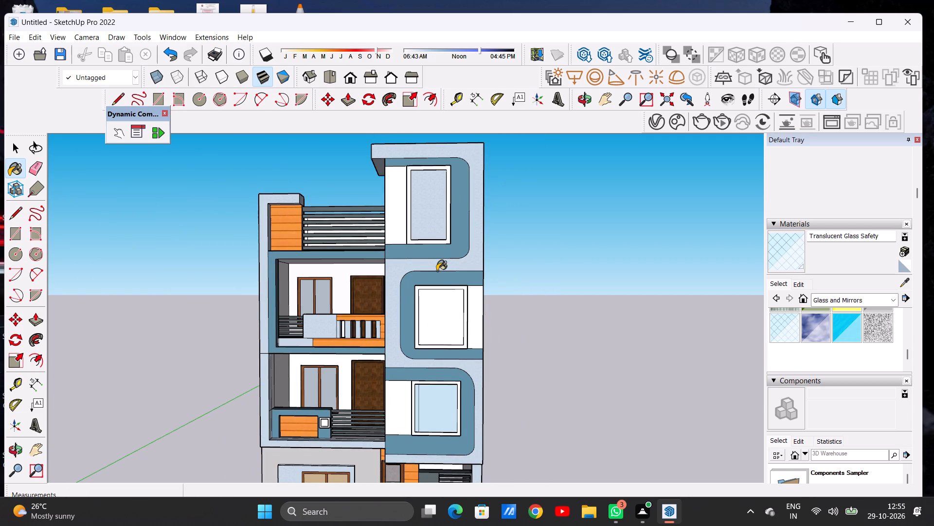
key("space")
Examine the framed windows and the rest of the front facade to compare the glass finishes across the storeys.
scroll(424, 281, "down", 4)
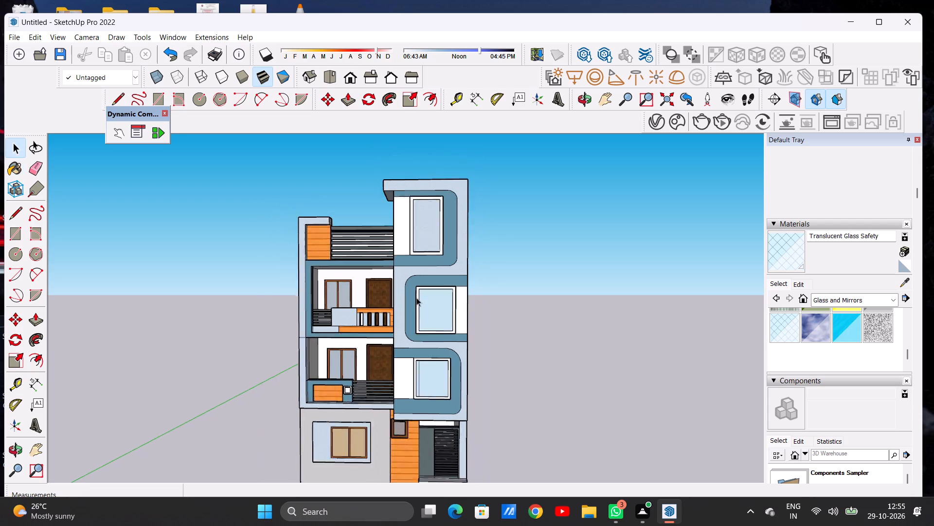
scroll(416, 298, "down", 2)
scroll(424, 216, "up", 19)
scroll(422, 253, "down", 1)
scroll(460, 261, "down", 4)
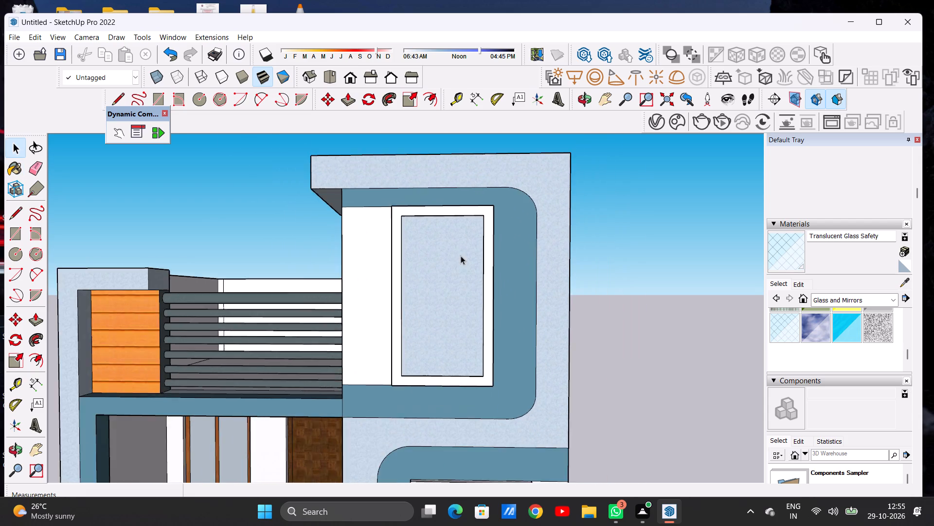
scroll(461, 256, "down", 20)
scroll(461, 256, "down", 3)
scroll(420, 324, "down", 1)
middle_click_drag(422, 324, 420, 326)
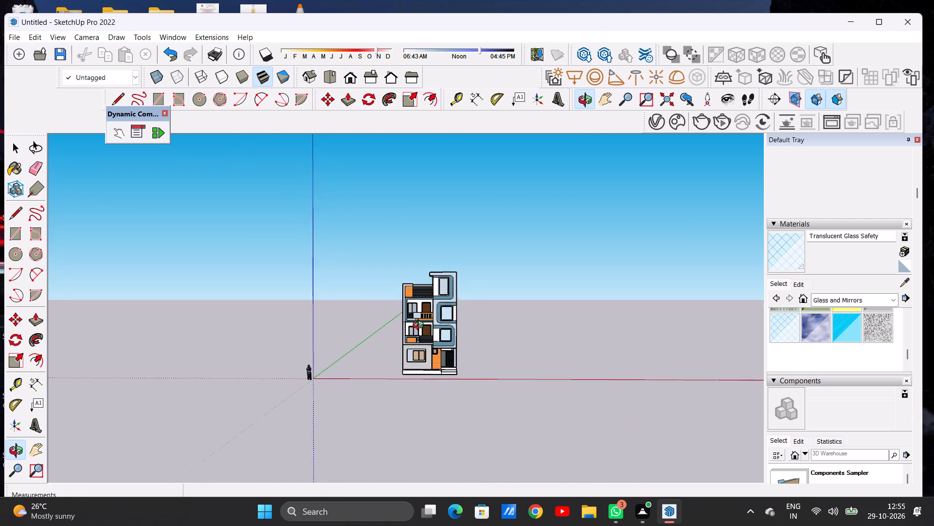
middle_click_drag(420, 326, 418, 327)
scroll(438, 344, "up", 7)
scroll(437, 330, "down", 1)
scroll(437, 330, "up", 5)
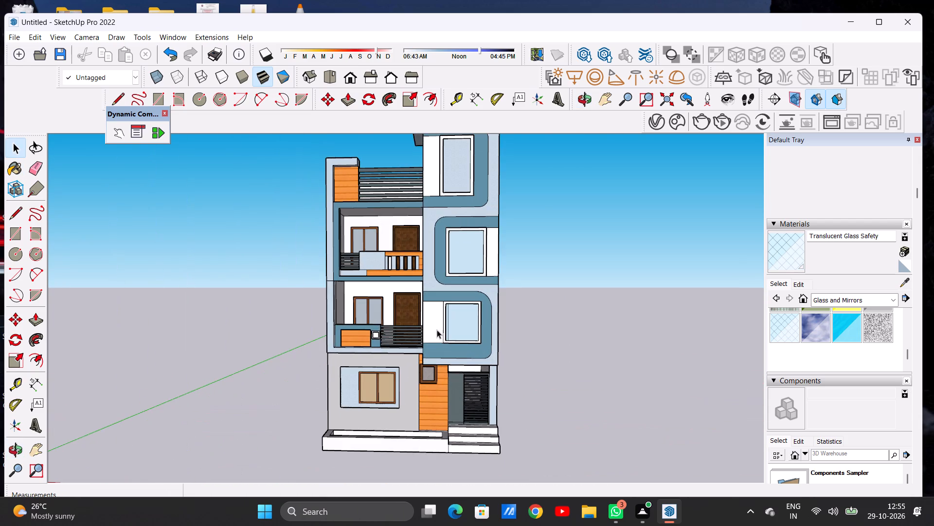
scroll(437, 330, "up", 5)
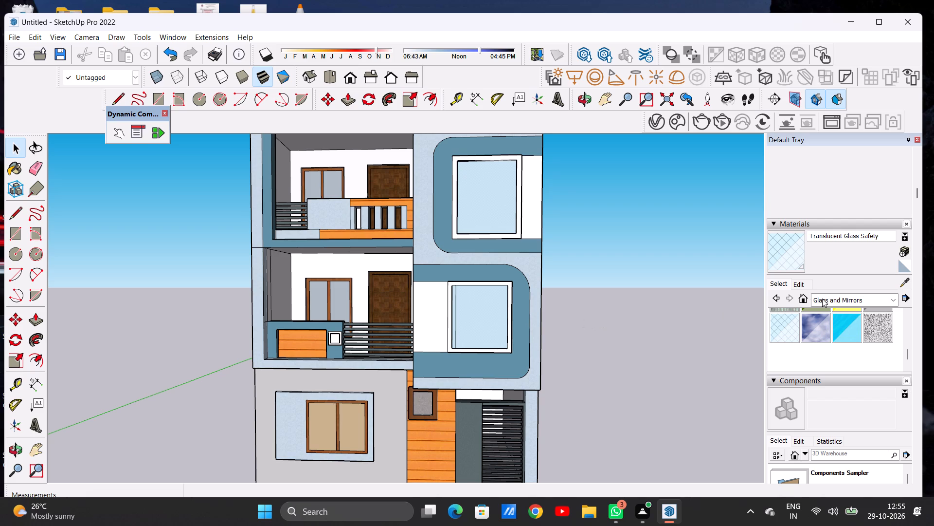
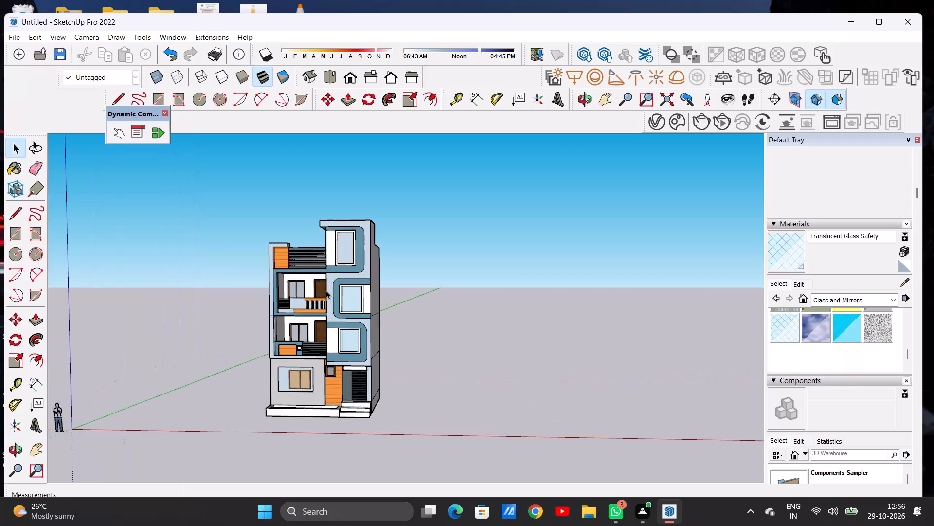
Apply Blinds Vertical Pattern from the Window Coverings collection to the white wall beside the first-floor framed window.
scroll(341, 277, "down", 3)
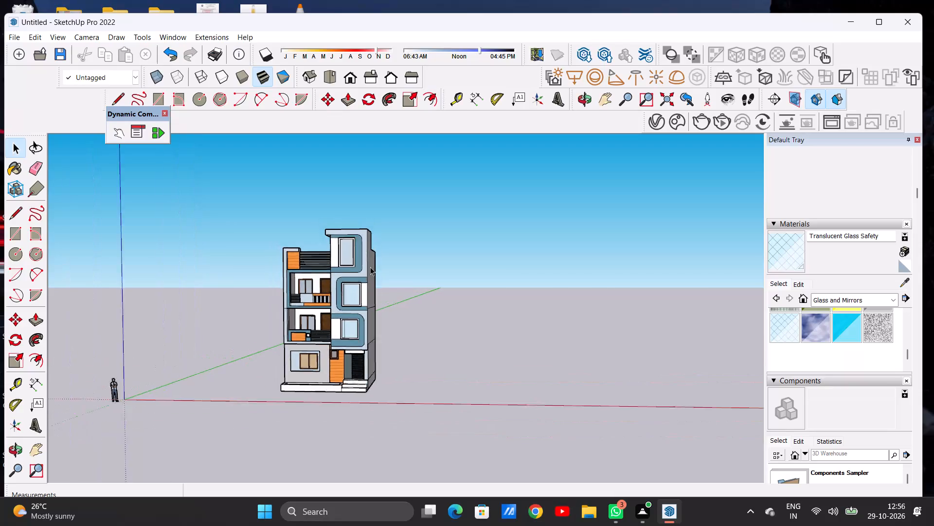
scroll(370, 267, "down", 4)
scroll(367, 299, "up", 2)
scroll(363, 304, "down", 1)
scroll(356, 311, "up", 18)
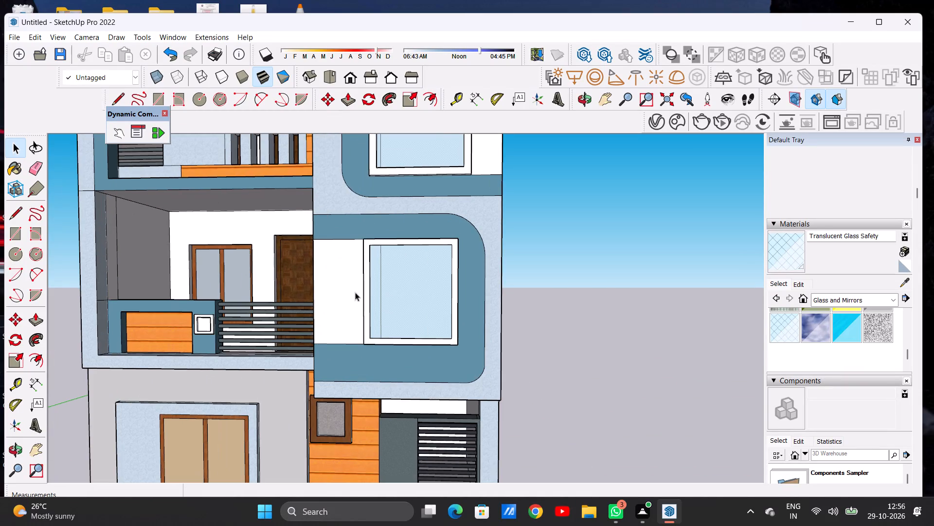
scroll(403, 292, "down", 5)
scroll(373, 291, "up", 6)
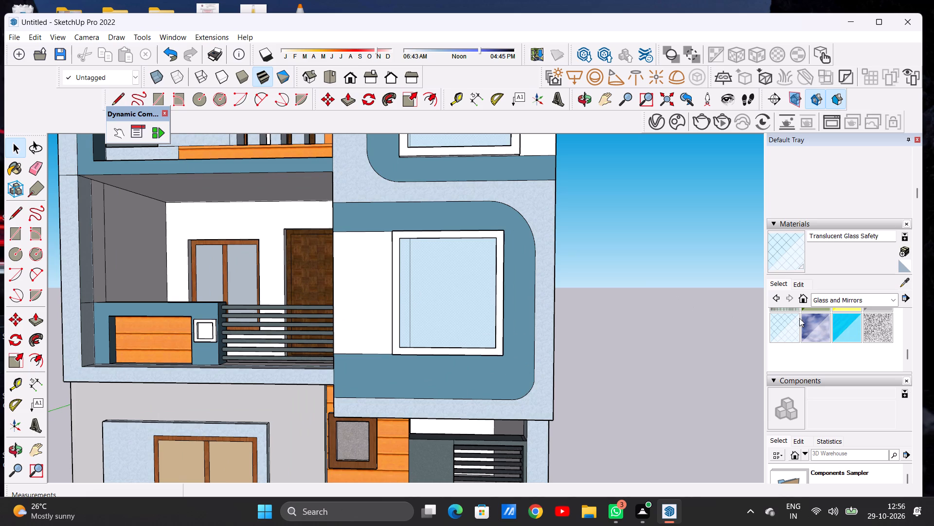
left_click(818, 301)
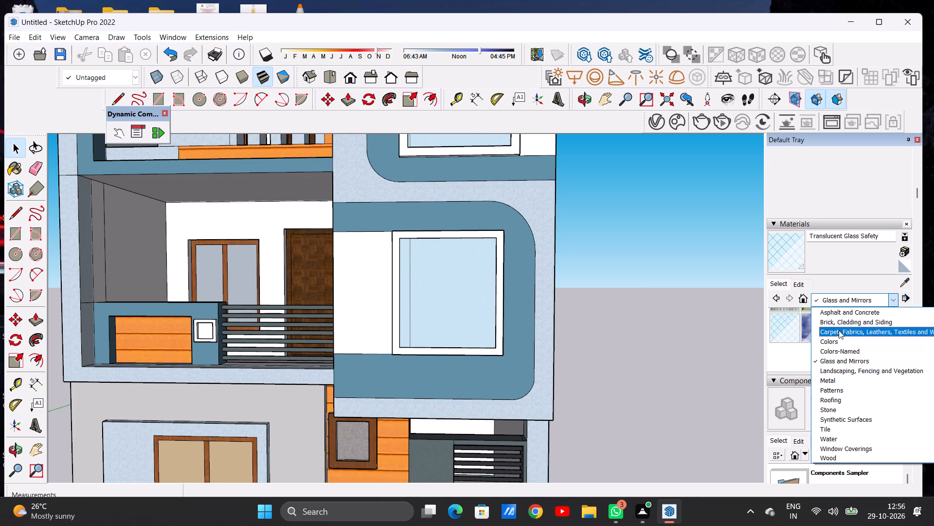
left_click(859, 450)
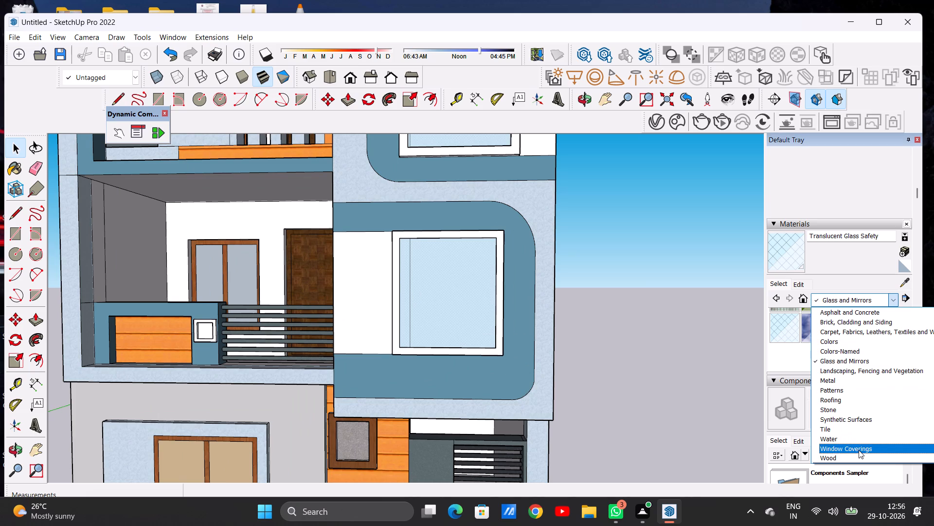
left_click(871, 323)
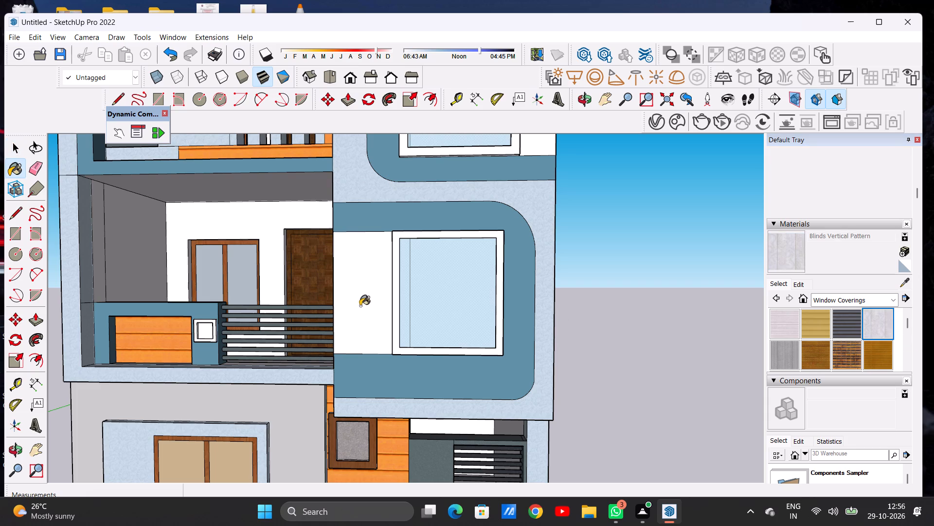
left_click(360, 306)
Lighten the Blinds Vertical Pattern material's colour to a near-white tone.
scroll(361, 311, "up", 5)
scroll(381, 320, "down", 12)
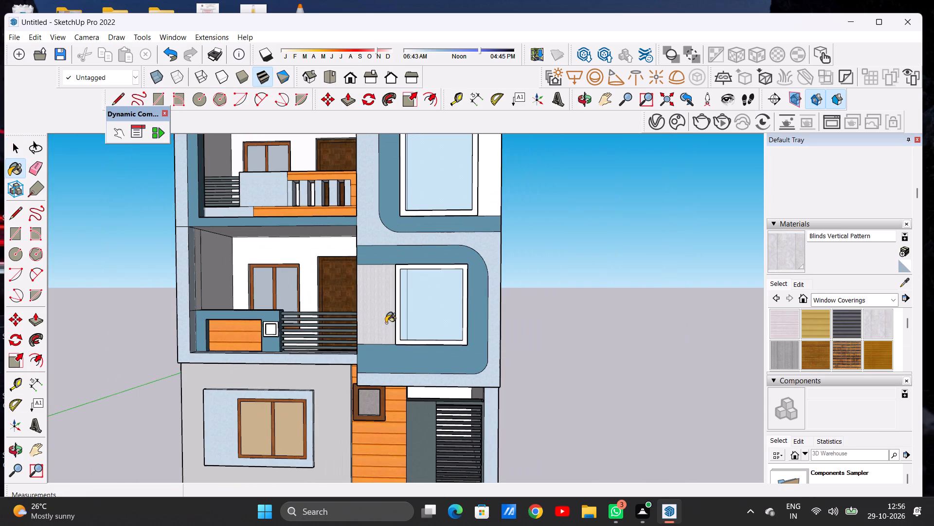
scroll(386, 323, "down", 1)
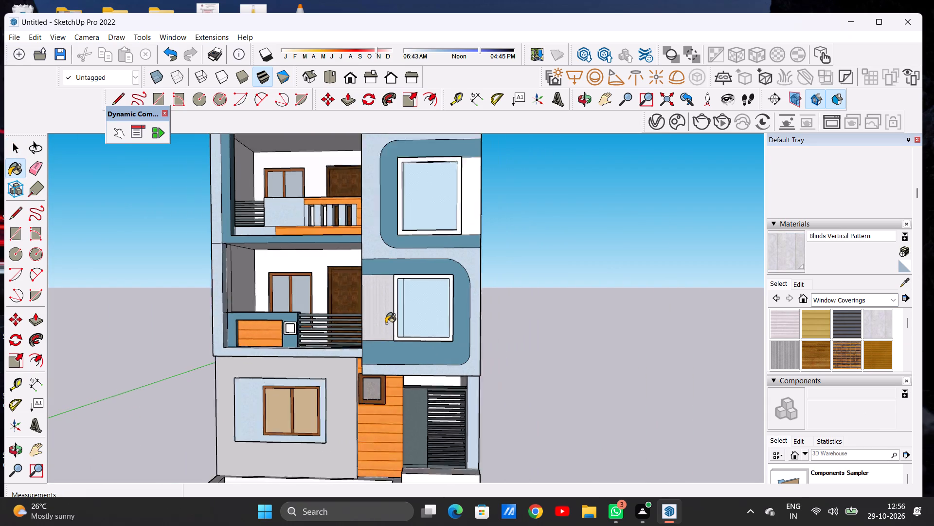
scroll(386, 323, "down", 3)
scroll(386, 323, "up", 5)
scroll(386, 323, "down", 1)
scroll(386, 323, "up", 5)
scroll(386, 323, "down", 1)
scroll(386, 323, "up", 5)
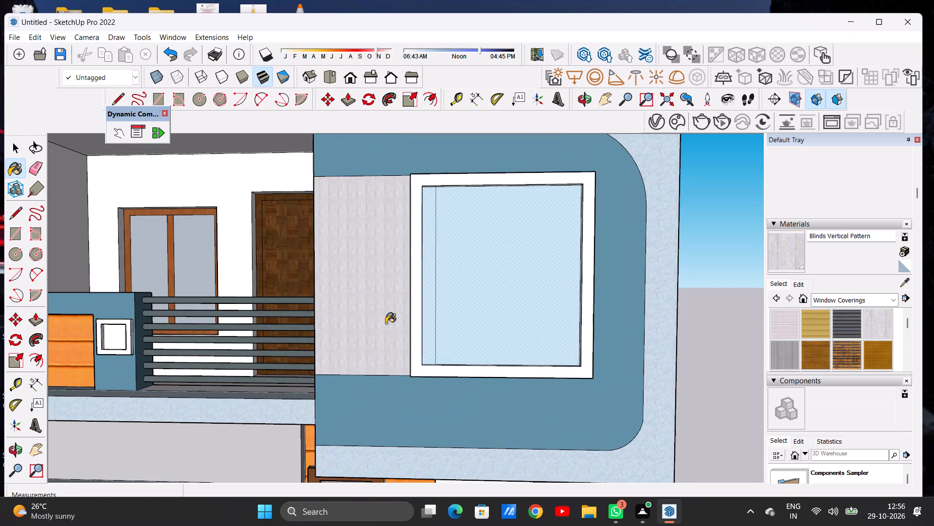
scroll(386, 323, "down", 4)
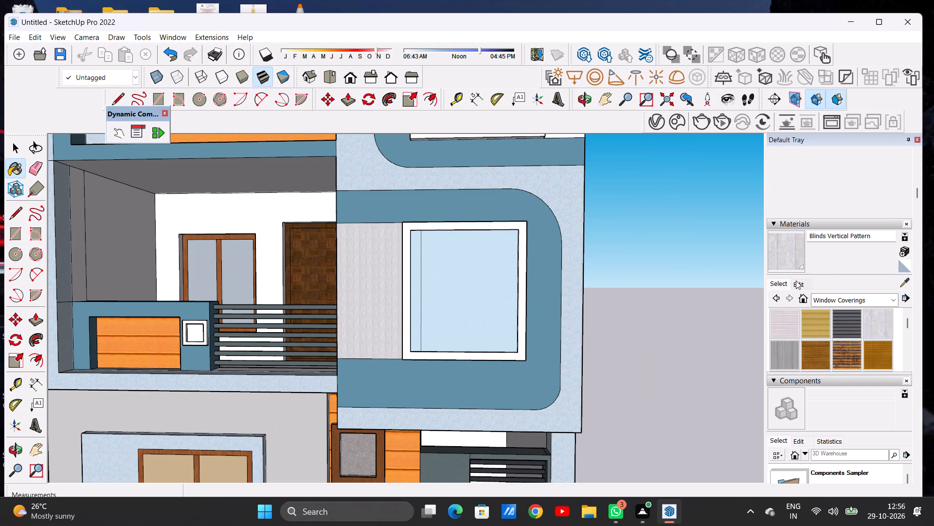
left_click(796, 281)
left_click(829, 326)
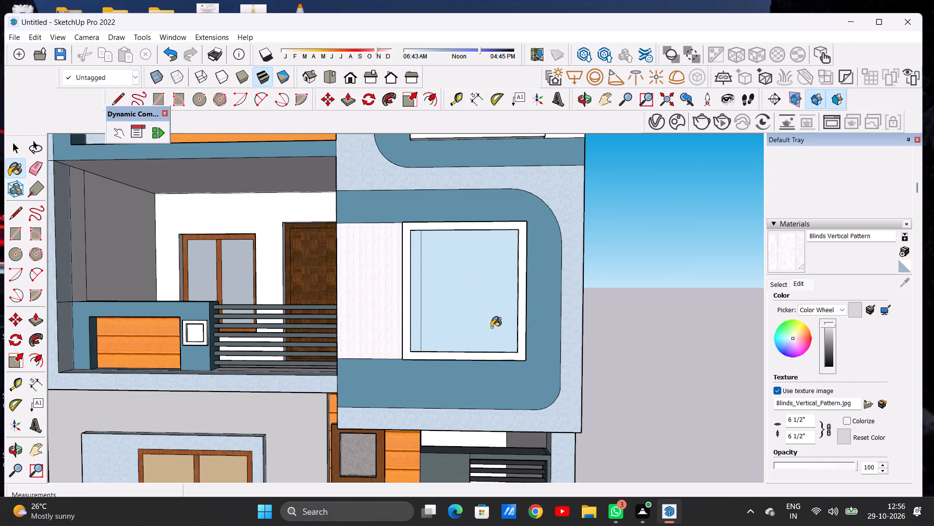
Apply the lightened Blinds Vertical Pattern to the white wall strip beside the second-floor framed window.
scroll(408, 333, "down", 7)
left_click(488, 224)
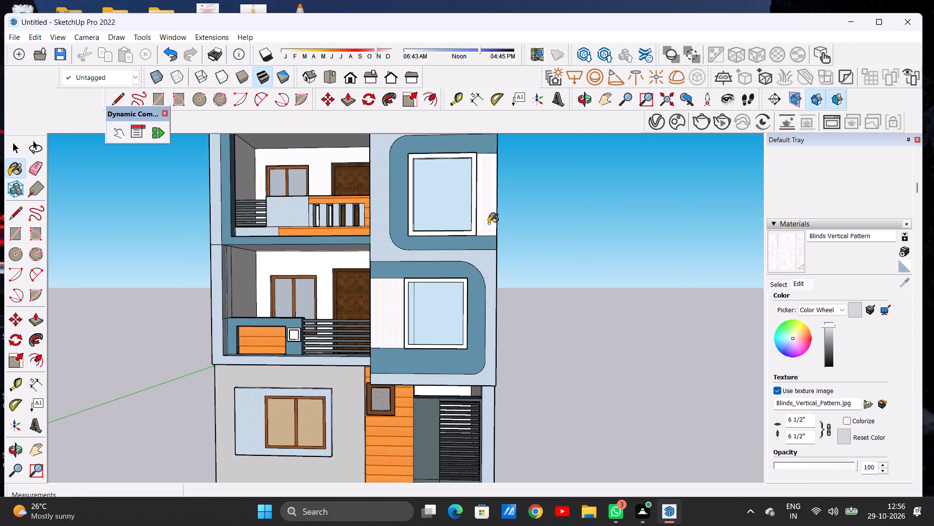
left_click(486, 216)
scroll(486, 216, "up", 4)
scroll(486, 216, "down", 1)
scroll(486, 216, "up", 7)
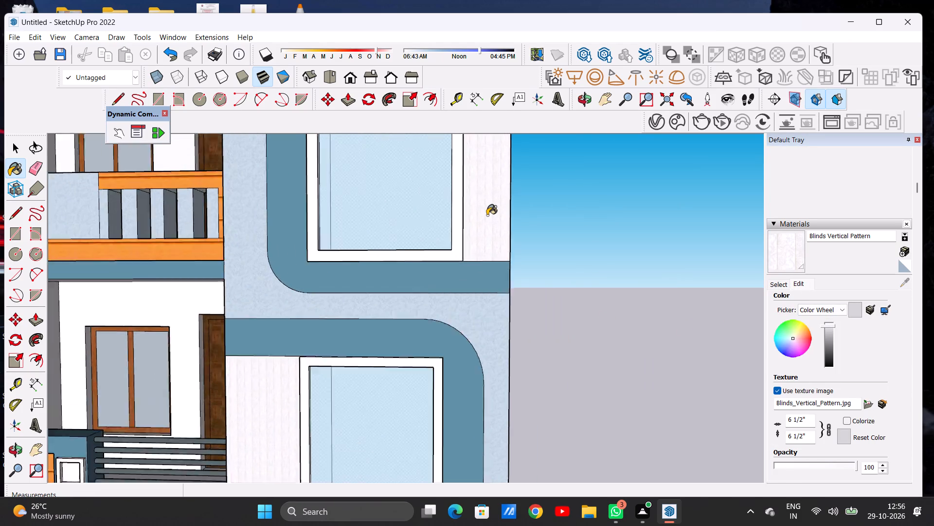
scroll(487, 215, "up", 1)
left_click(487, 215)
scroll(493, 230, "down", 20)
scroll(493, 230, "down", 2)
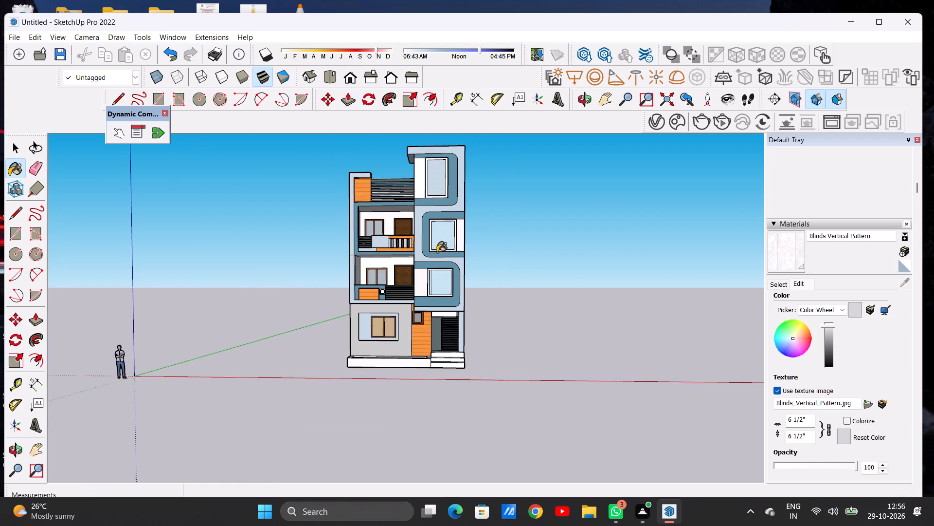
Apply Blinds Vertical Pattern to the white wall strip beside the top-floor framed window.
scroll(418, 197, "up", 17)
left_click(421, 183)
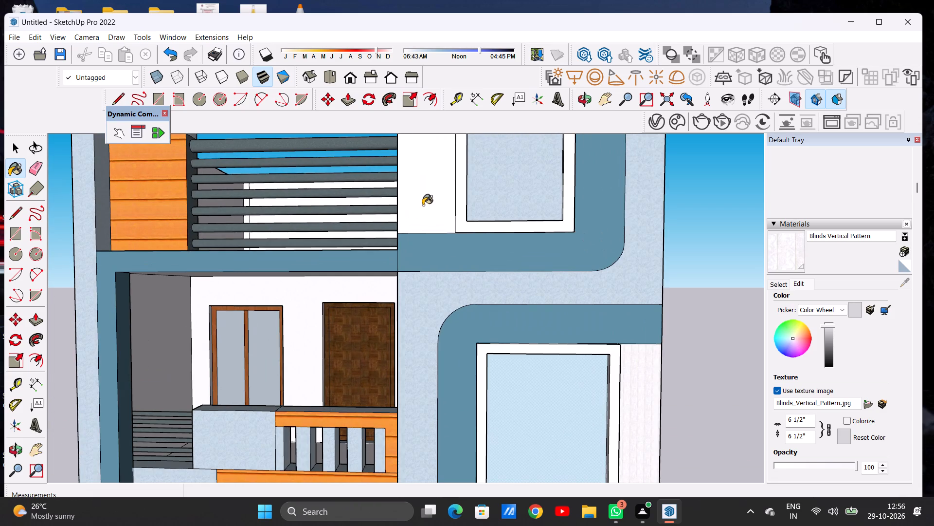
scroll(423, 265, "down", 18)
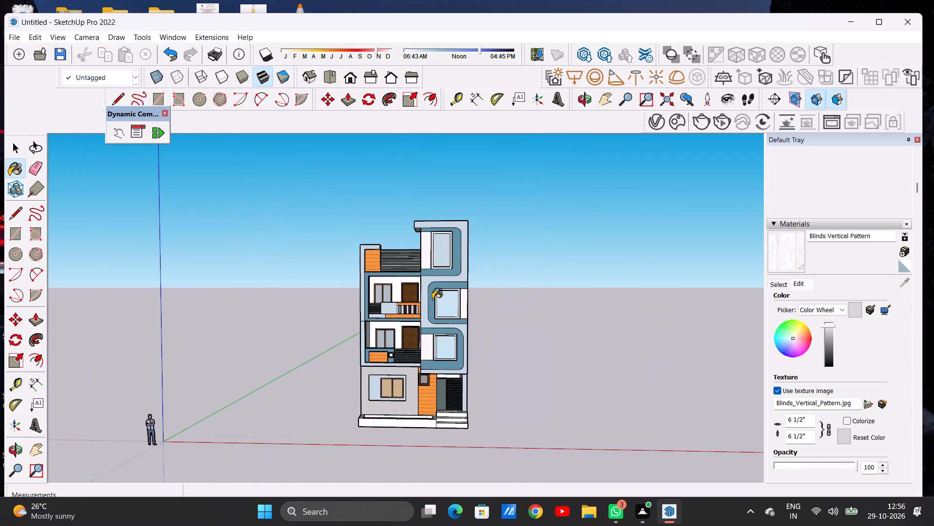
Examine the front facade to check the blind-pattern wall strips beside the framed windows.
scroll(480, 303, "down", 4)
scroll(478, 303, "up", 6)
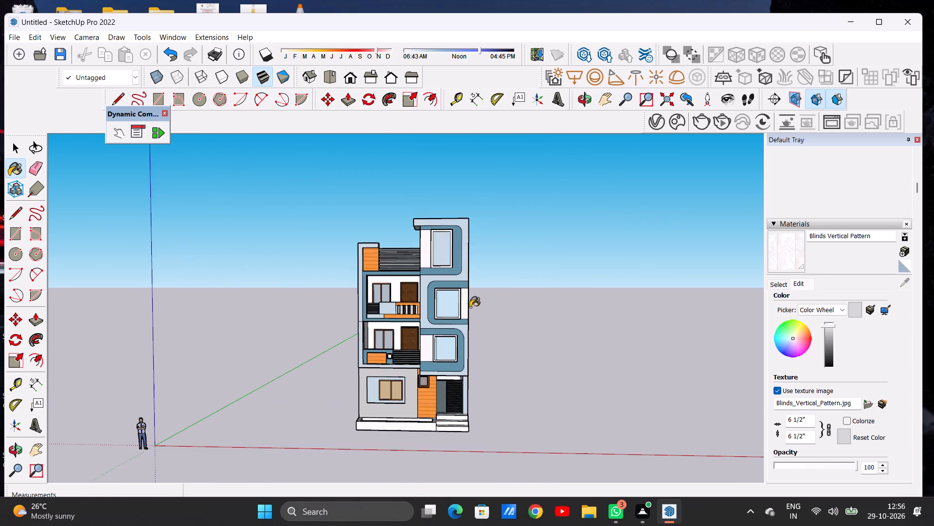
scroll(464, 309, "up", 14)
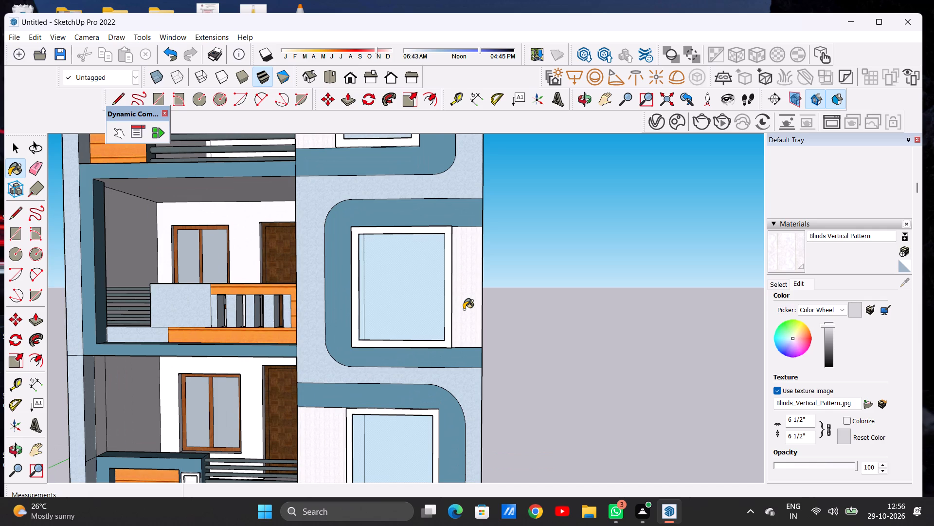
key("space")
scroll(497, 306, "down", 8)
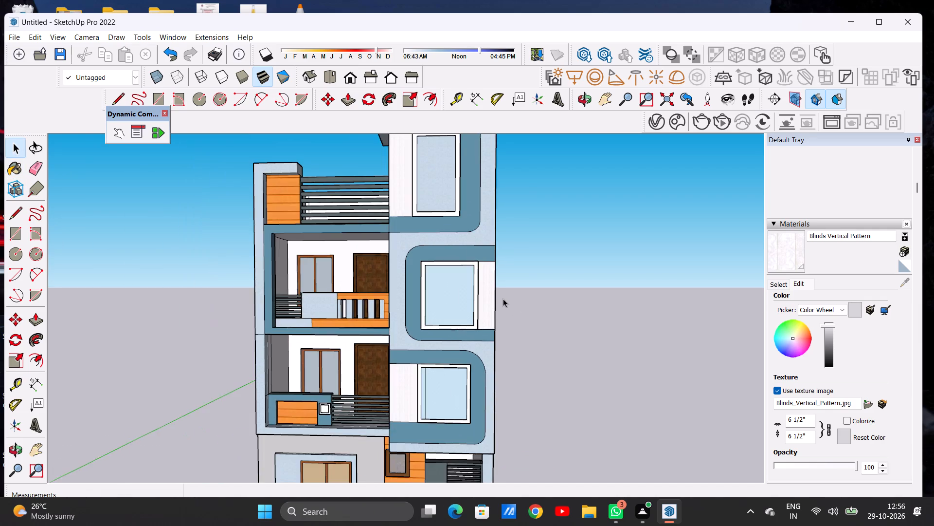
scroll(495, 301, "down", 3)
scroll(413, 345, "up", 7)
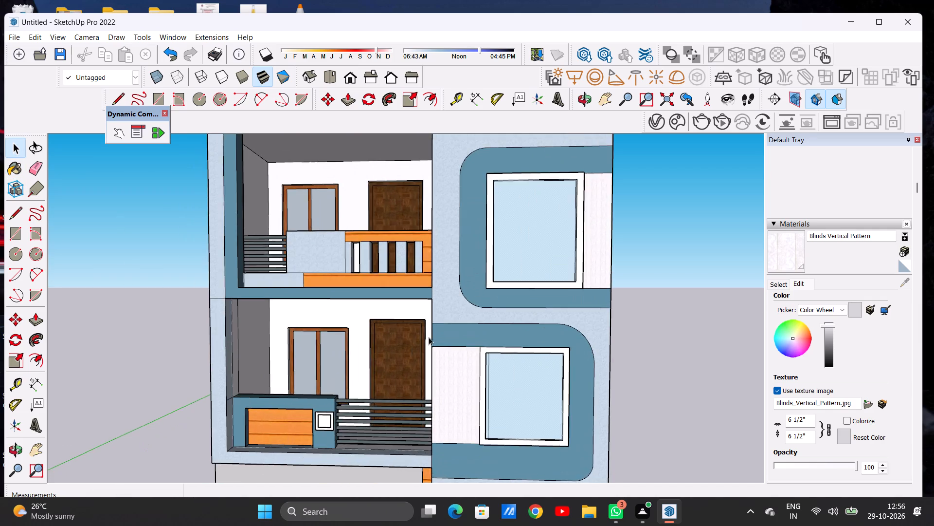
Apply Formica Speckled Grey from Synthetic Surfaces to the back wall and adjoining white side wall inside the ground-floor entrance recess.
scroll(427, 328, "down", 12)
scroll(449, 381, "up", 14)
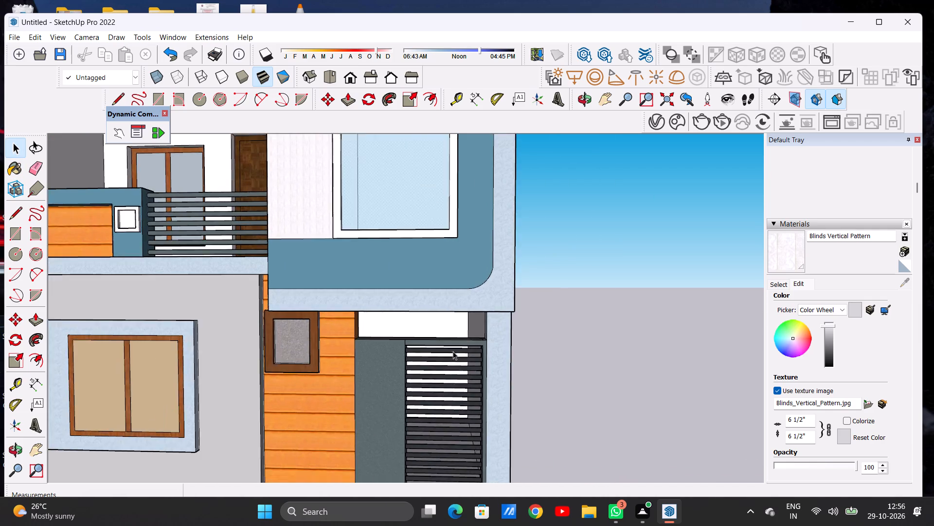
scroll(453, 351, "up", 2)
scroll(451, 347, "down", 1)
scroll(451, 347, "up", 5)
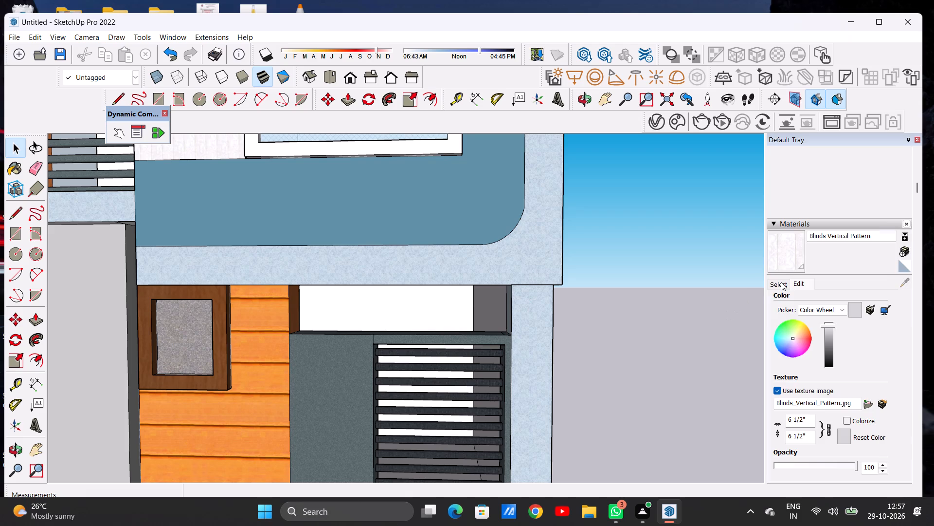
left_click(781, 282)
left_click(826, 302)
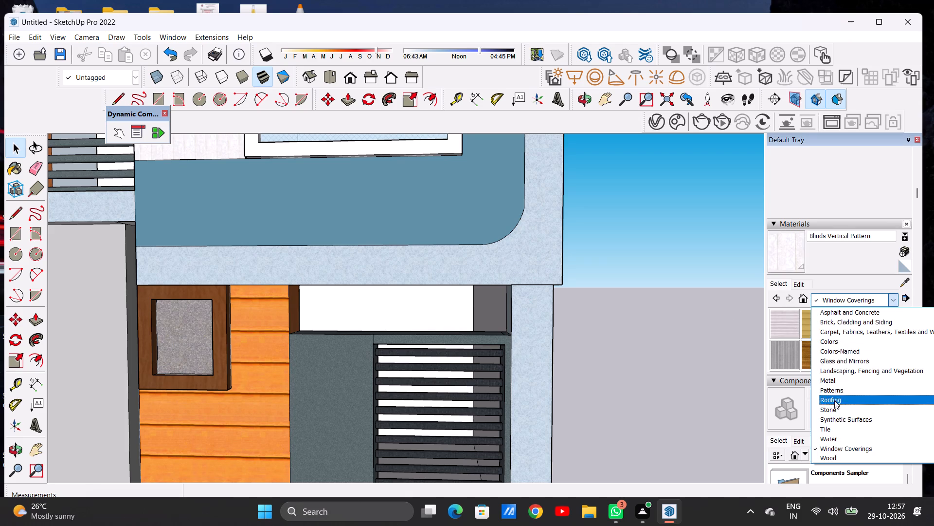
left_click(840, 421)
left_click(820, 347)
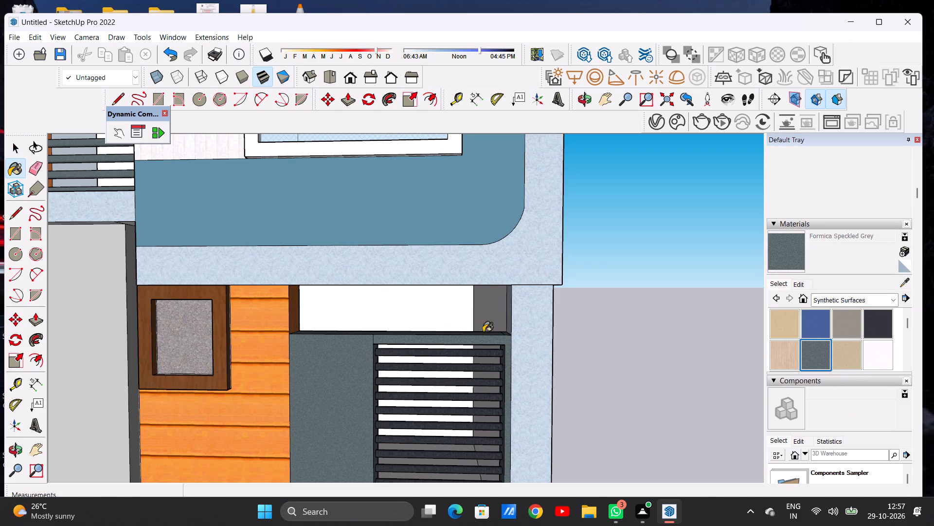
left_click(430, 316)
middle_click_drag(430, 321, 240, 328)
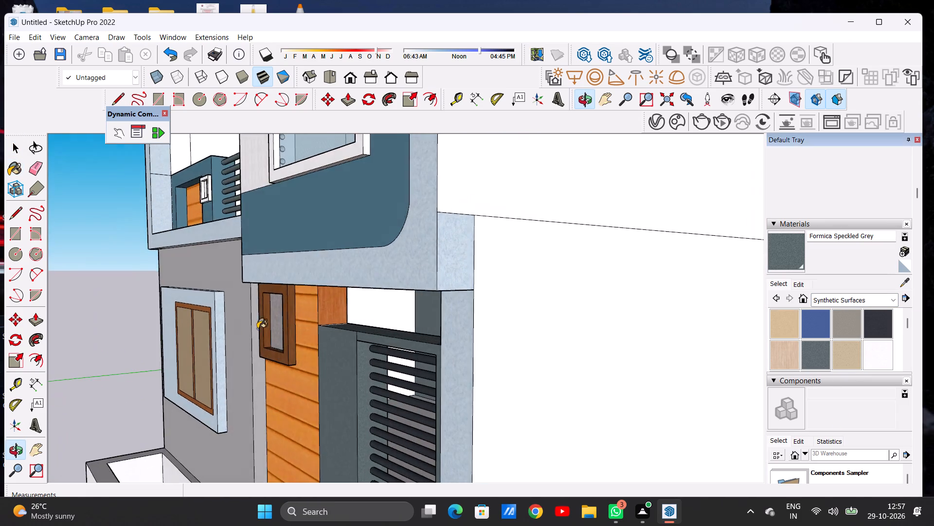
scroll(361, 311, "up", 7)
left_click(360, 307)
scroll(374, 317, "down", 6)
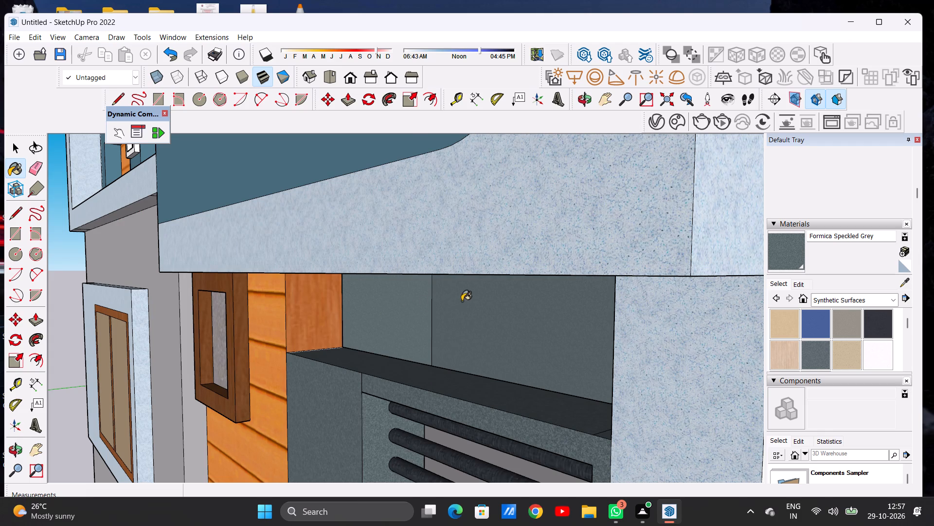
Apply Formica Speckled Grey to the remaining unpainted side wall inside the entrance recess above the slatted gate.
scroll(467, 300, "down", 6)
middle_click_drag(382, 317, 574, 303)
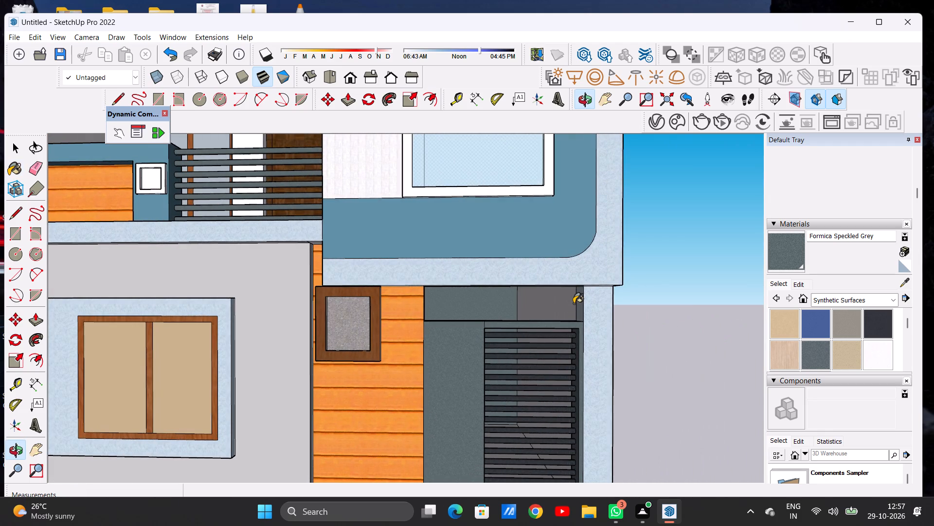
scroll(578, 299, "down", 2)
middle_click_drag(481, 313, 584, 307)
scroll(533, 296, "up", 1)
scroll(533, 296, "down", 1)
scroll(533, 296, "up", 7)
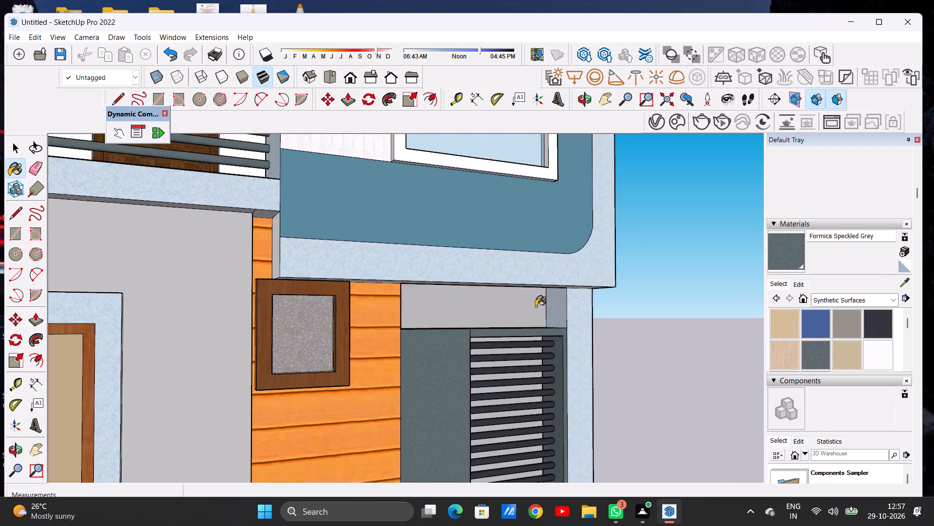
scroll(538, 306, "down", 2)
scroll(539, 307, "up", 6)
left_click(527, 306)
scroll(526, 307, "down", 17)
Try to paint the narrow ceiling strip inside the entrance recess with Formica Speckled Grey.
middle_click_drag(518, 315, 353, 313)
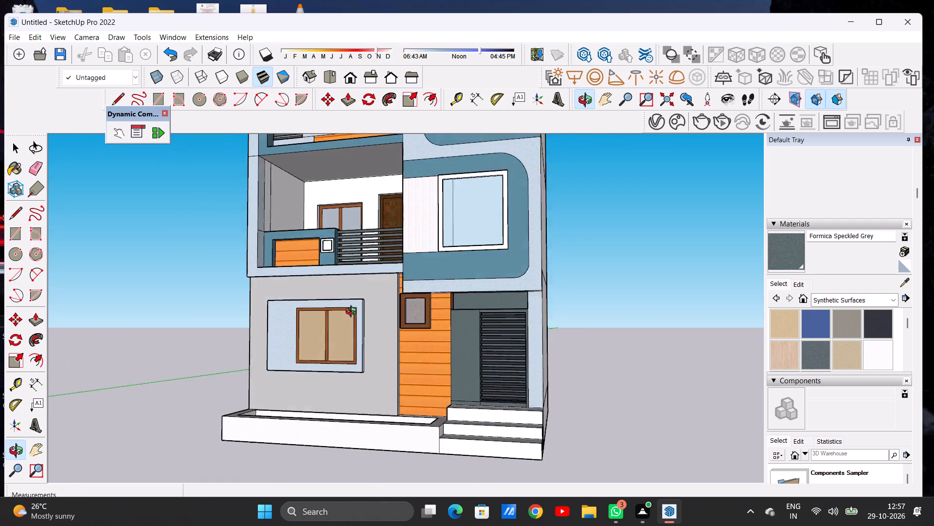
middle_click_drag(353, 313, 456, 314)
scroll(501, 313, "up", 2)
scroll(503, 314, "down", 1)
scroll(503, 314, "up", 6)
scroll(544, 314, "down", 1)
scroll(544, 314, "up", 16)
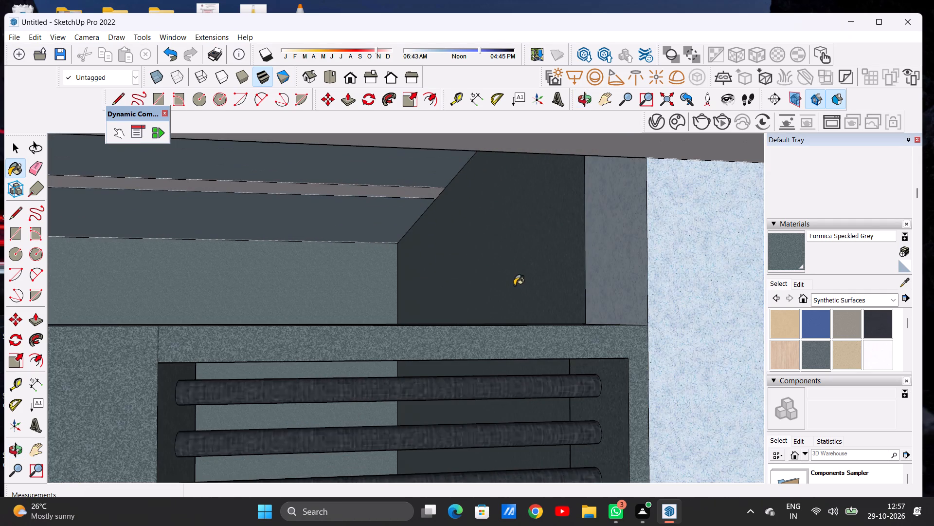
left_click(411, 192)
Apply Terrazzo Light Blue to the underside of the projecting first-floor block above the entrance.
scroll(420, 282, "down", 18)
middle_click_drag(397, 310, 390, 251)
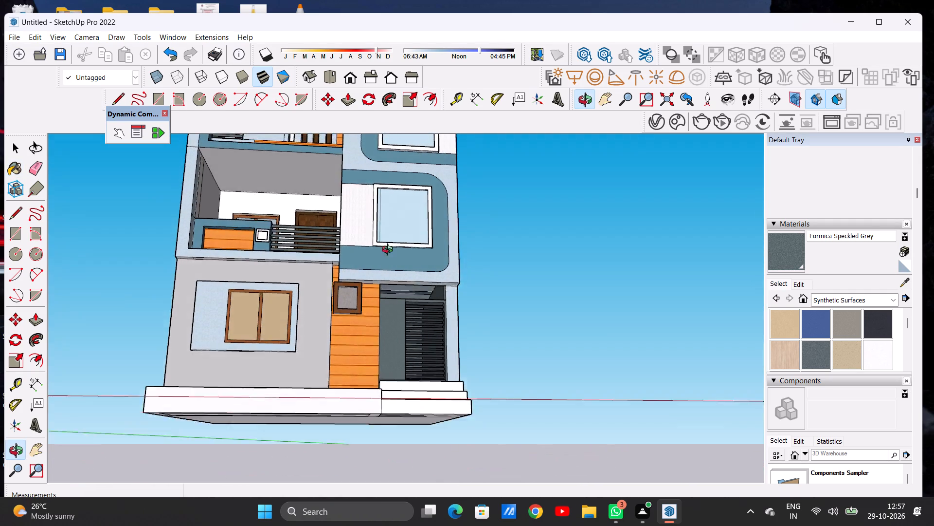
middle_click_drag(390, 251, 392, 220)
scroll(470, 278, "up", 3)
scroll(464, 278, "down", 1)
scroll(463, 278, "up", 15)
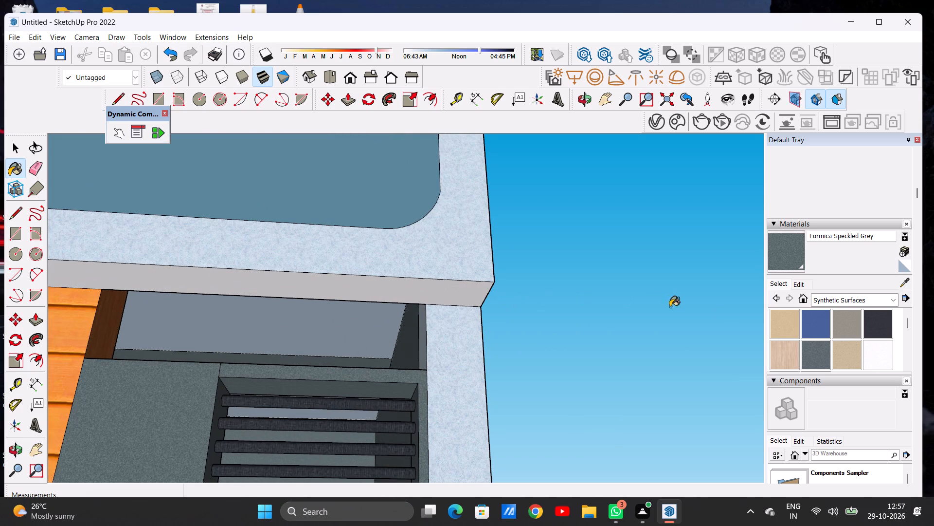
scroll(819, 338, "down", 2)
left_click(770, 324)
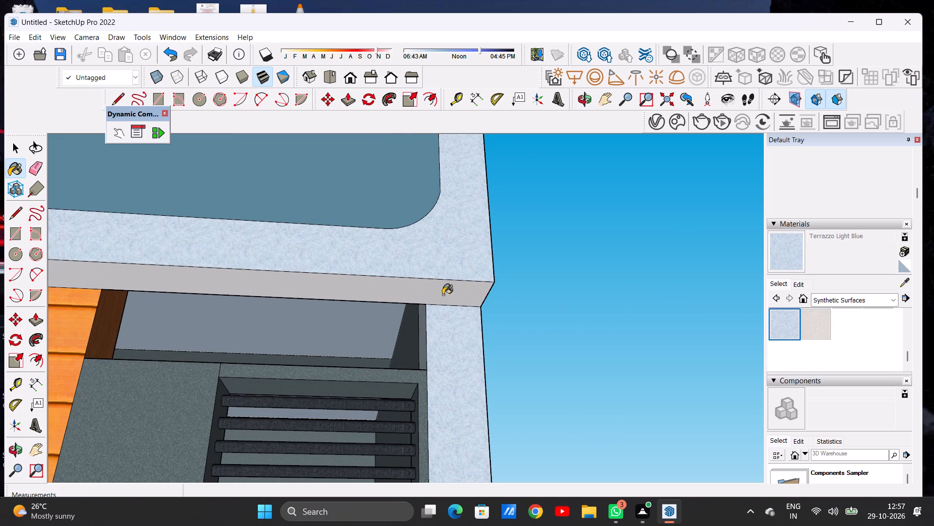
scroll(416, 285, "up", 4)
left_click(413, 285)
scroll(455, 288, "down", 18)
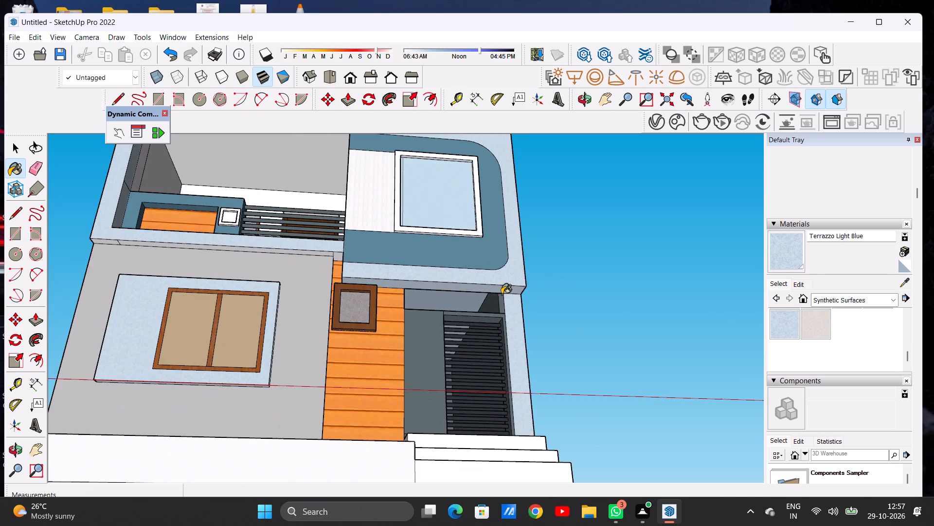
Examine the front facade and the balcony recesses on the first and second floors for surfaces still unpainted.
middle_click_drag(451, 296, 400, 423)
scroll(472, 394, "down", 6)
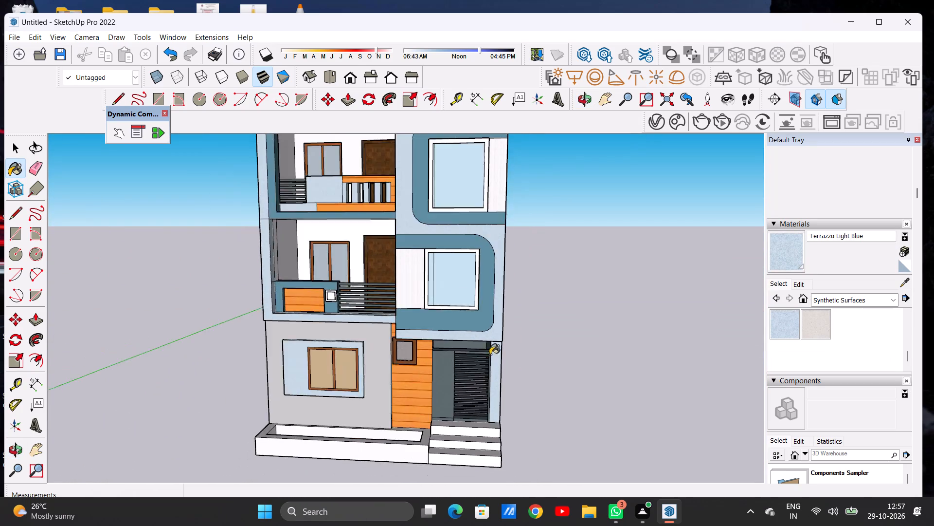
scroll(490, 355, "down", 5)
middle_click_drag(472, 354, 479, 382)
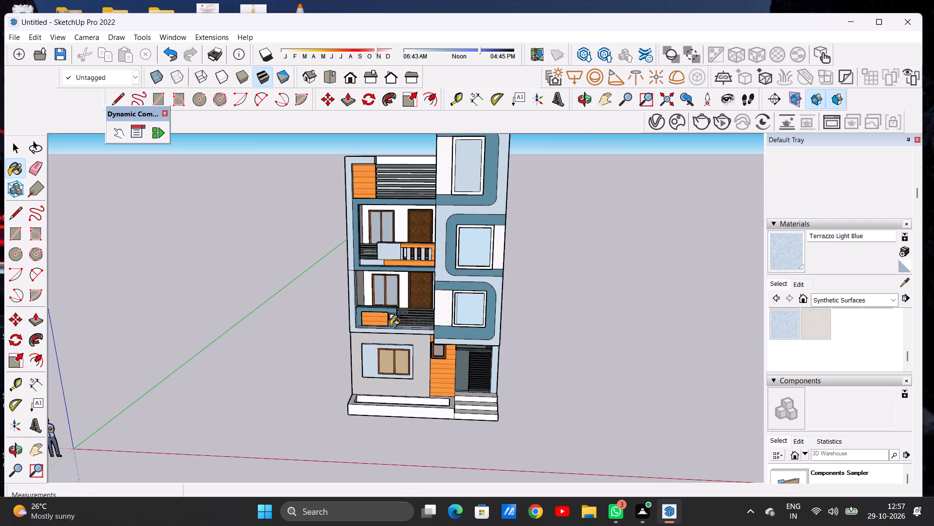
scroll(379, 311, "up", 5)
key("space")
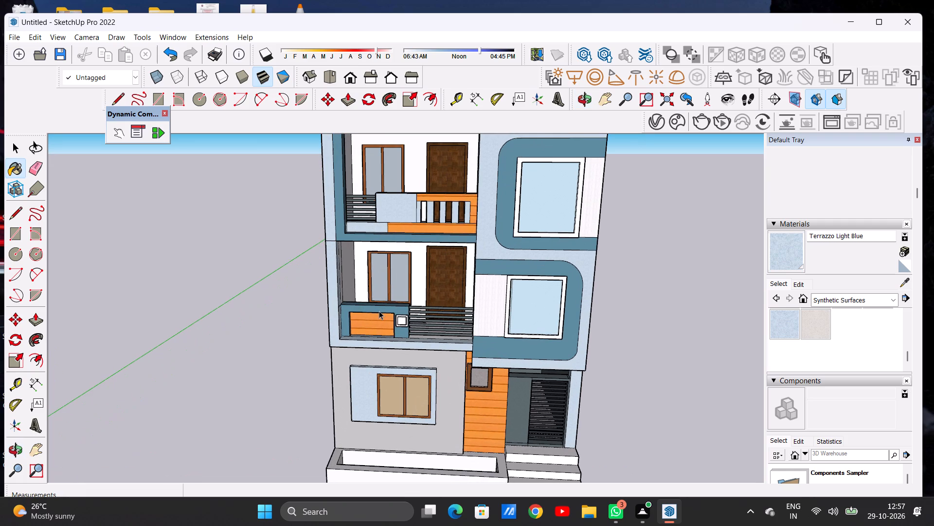
scroll(381, 245, "up", 12)
scroll(347, 284, "down", 1)
scroll(347, 284, "up", 3)
scroll(339, 309, "down", 2)
scroll(341, 309, "up", 1)
scroll(342, 309, "down", 3)
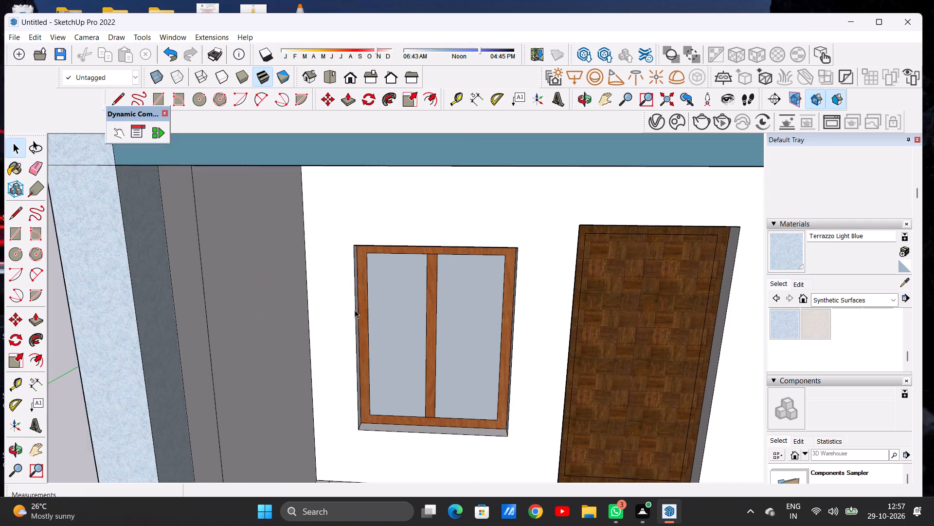
scroll(355, 310, "down", 12)
middle_click_drag(439, 323, 442, 290)
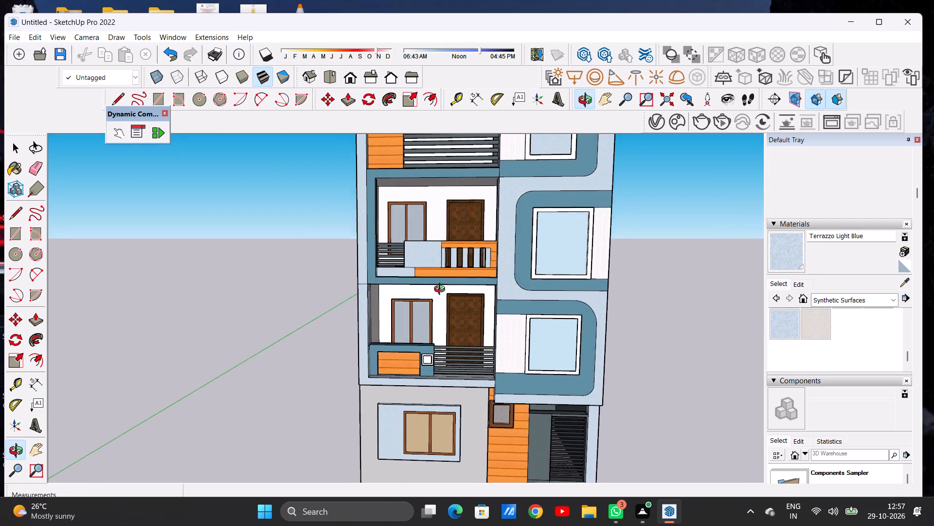
middle_click_drag(442, 290, 440, 286)
scroll(470, 303, "up", 6)
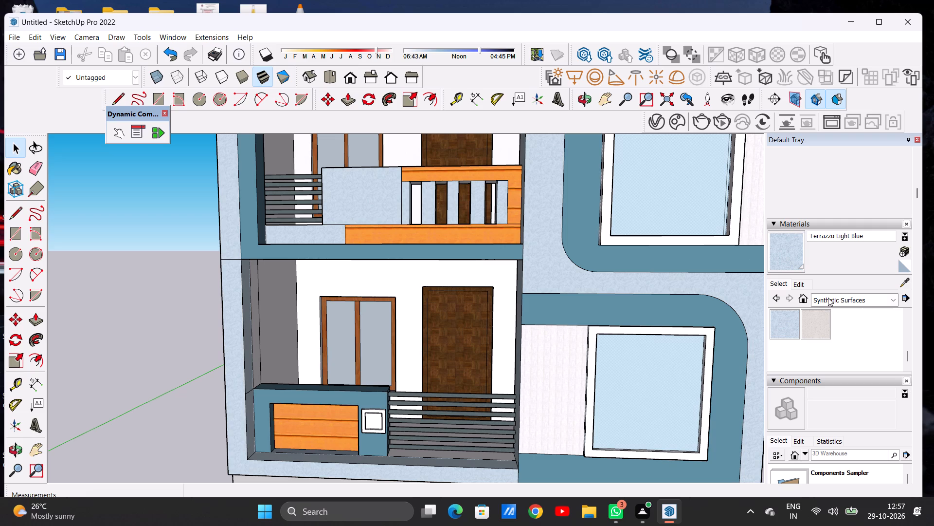
scroll(306, 309, "down", 7)
middle_click_drag(341, 321, 385, 317)
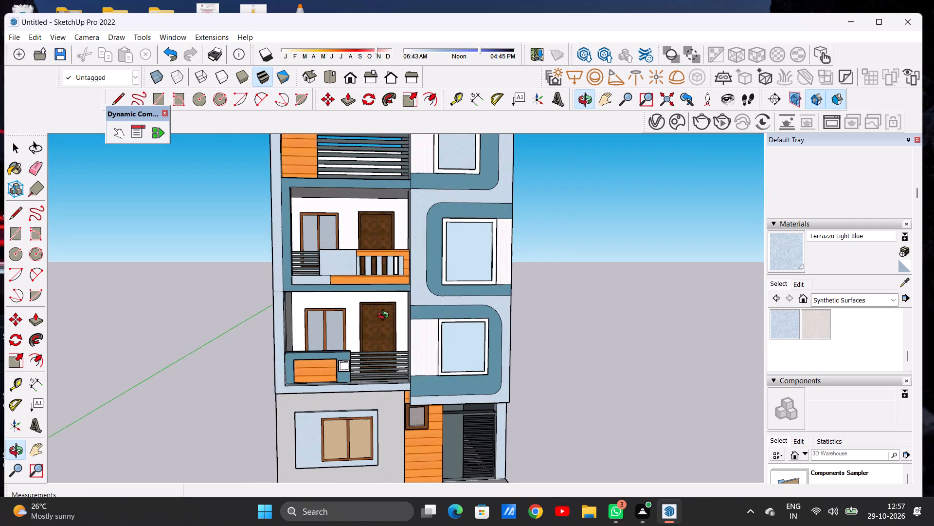
middle_click_drag(385, 317, 361, 318)
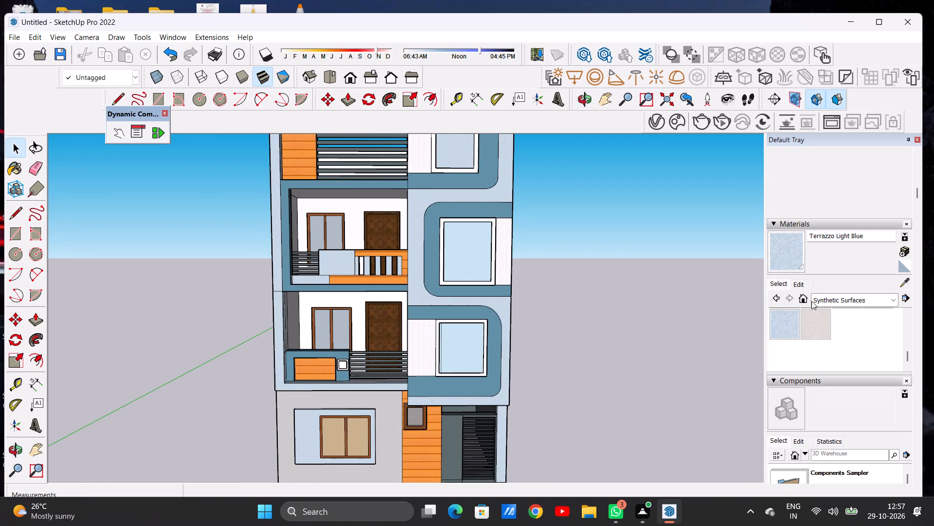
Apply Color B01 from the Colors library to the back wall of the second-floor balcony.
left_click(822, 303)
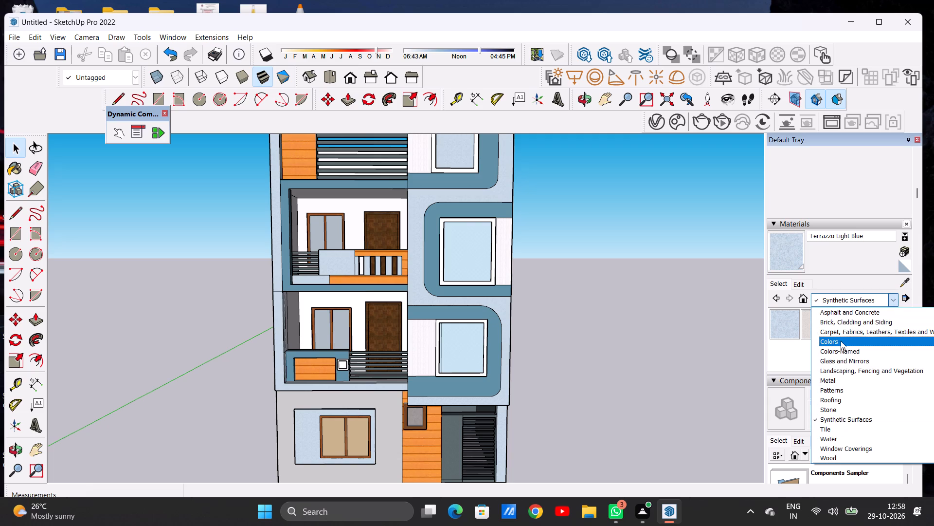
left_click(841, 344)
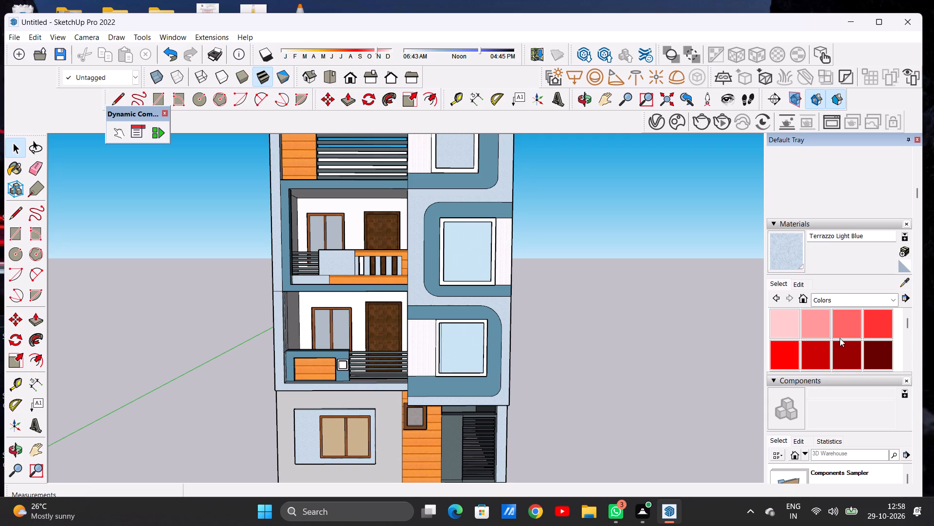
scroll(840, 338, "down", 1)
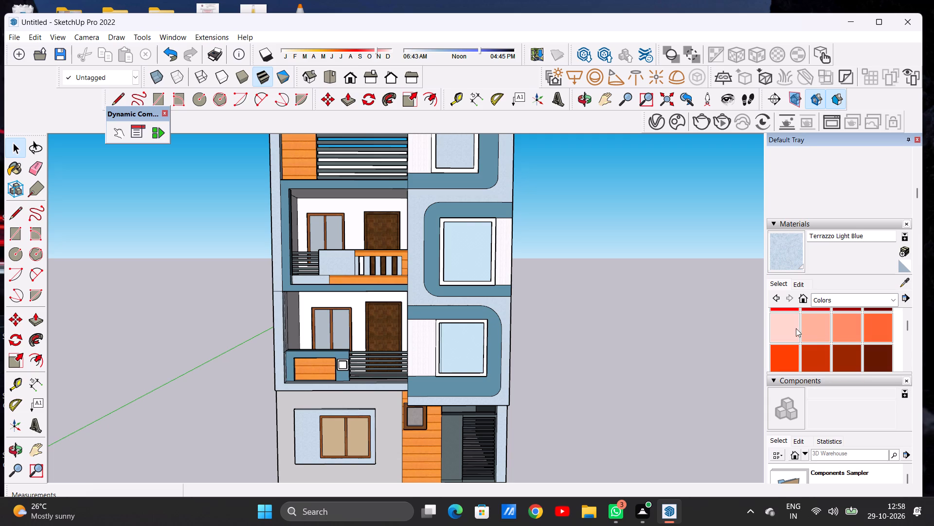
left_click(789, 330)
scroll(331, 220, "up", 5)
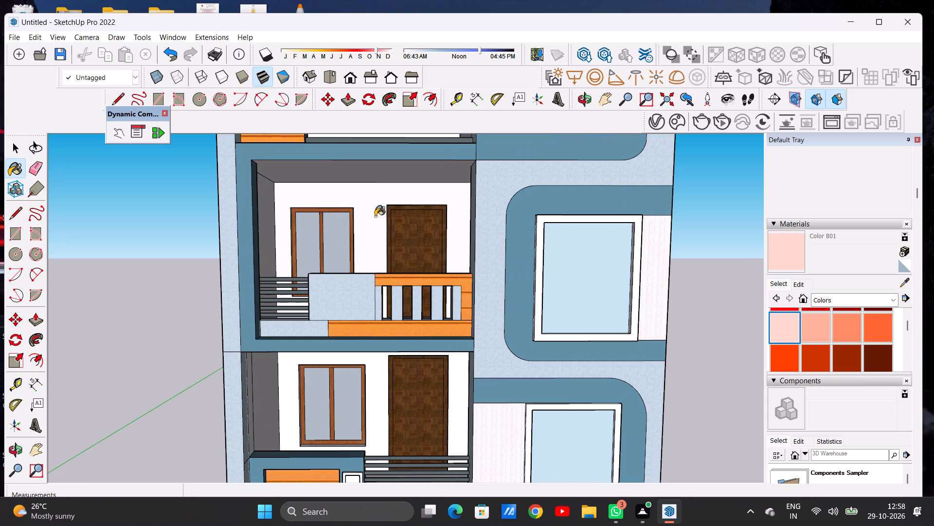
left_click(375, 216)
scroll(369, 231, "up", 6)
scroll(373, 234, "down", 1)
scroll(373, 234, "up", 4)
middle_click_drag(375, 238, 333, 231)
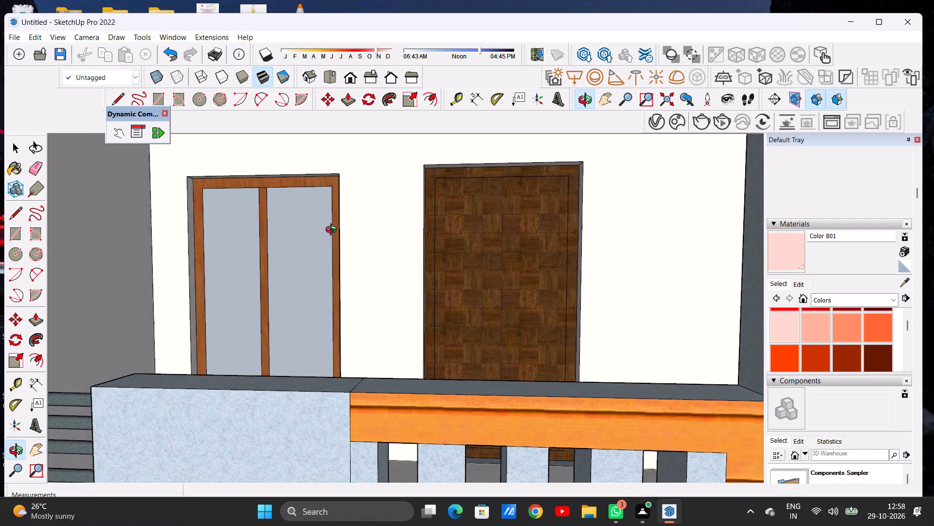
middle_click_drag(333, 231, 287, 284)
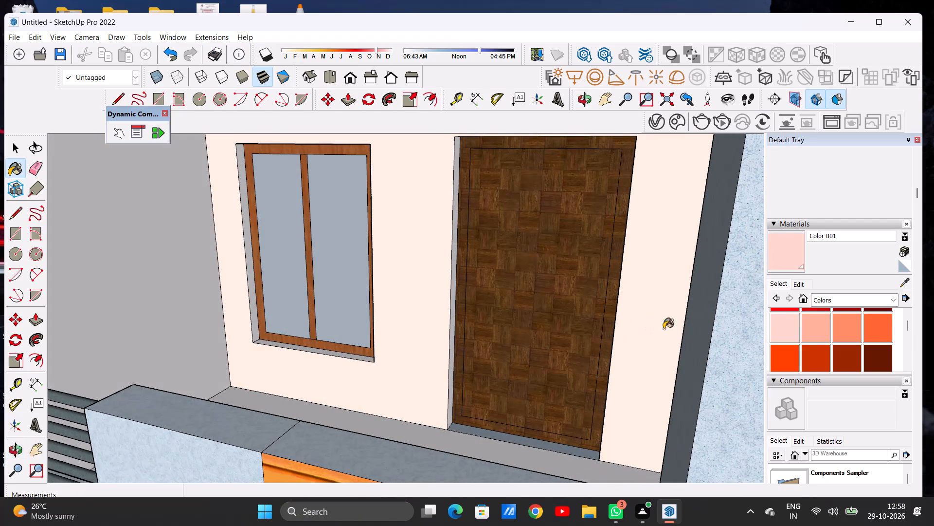
Apply Color B02 to the back wall around the window and door of the second-floor balcony.
left_click(810, 322)
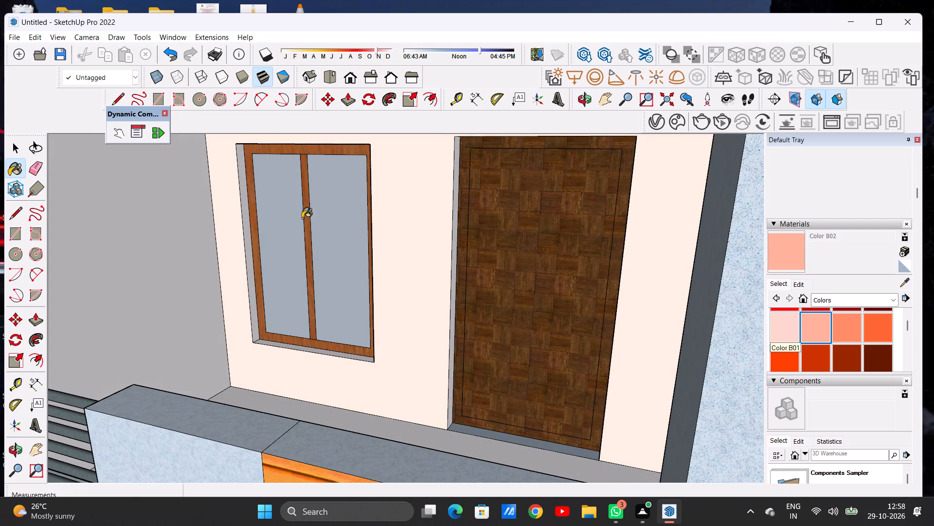
left_click(405, 223)
scroll(413, 235, "down", 10)
scroll(413, 235, "up", 1)
scroll(413, 235, "down", 2)
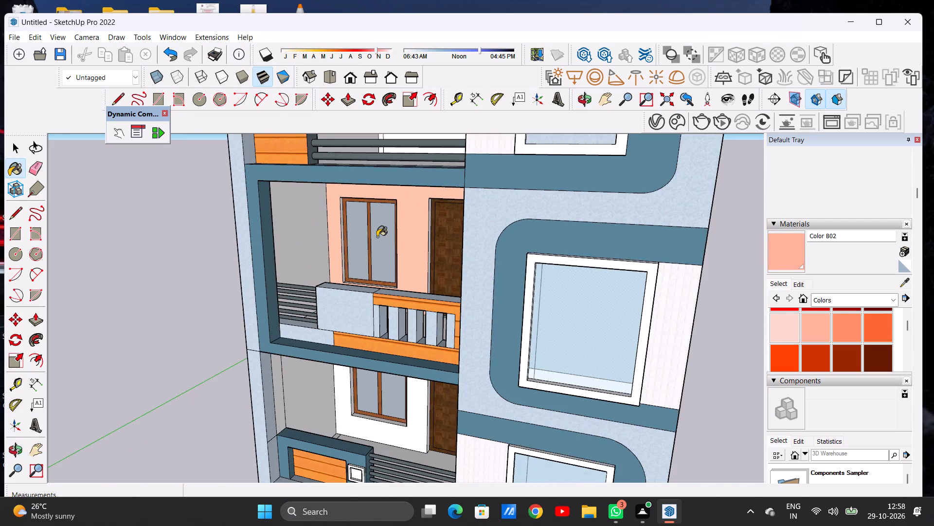
middle_click_drag(379, 235, 447, 215)
scroll(416, 224, "down", 5)
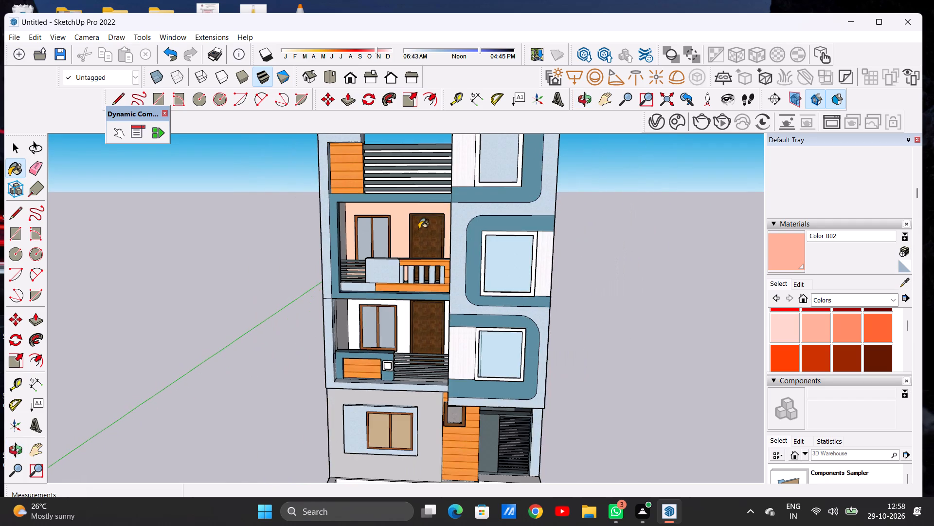
Apply Color B02 to the second-floor balcony's side wall and the narrow wall strip next to it.
scroll(464, 225, "down", 5)
scroll(410, 220, "up", 4)
scroll(410, 220, "down", 1)
scroll(410, 220, "up", 10)
scroll(459, 225, "up", 6)
middle_click_drag(458, 242, 358, 221)
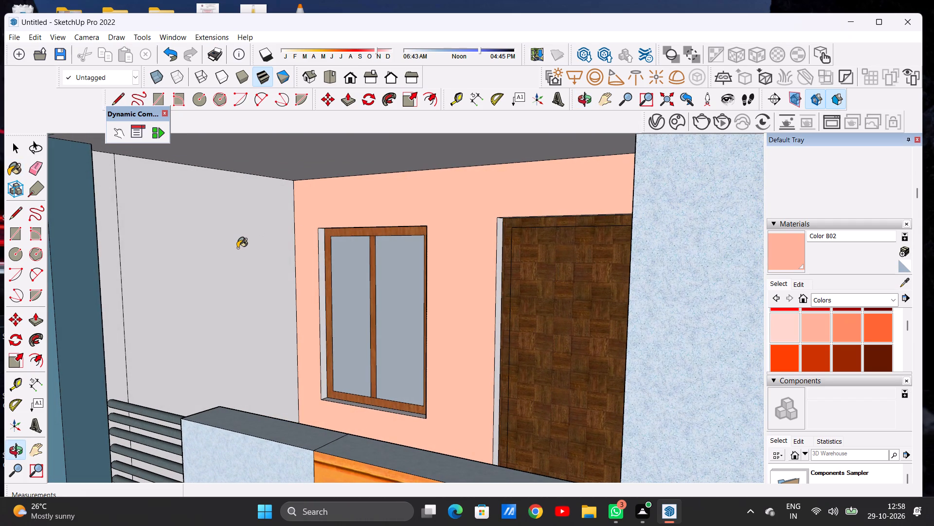
left_click(237, 248)
left_click(112, 282)
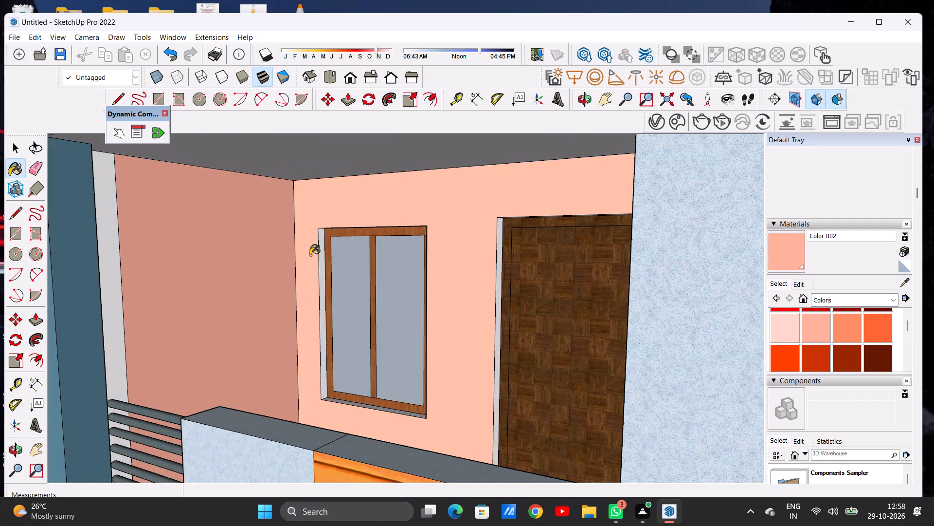
Apply Color B02 to the ceiling of the second-floor balcony.
scroll(314, 262, "down", 4)
middle_click_drag(321, 274, 430, 272)
scroll(405, 277, "down", 14)
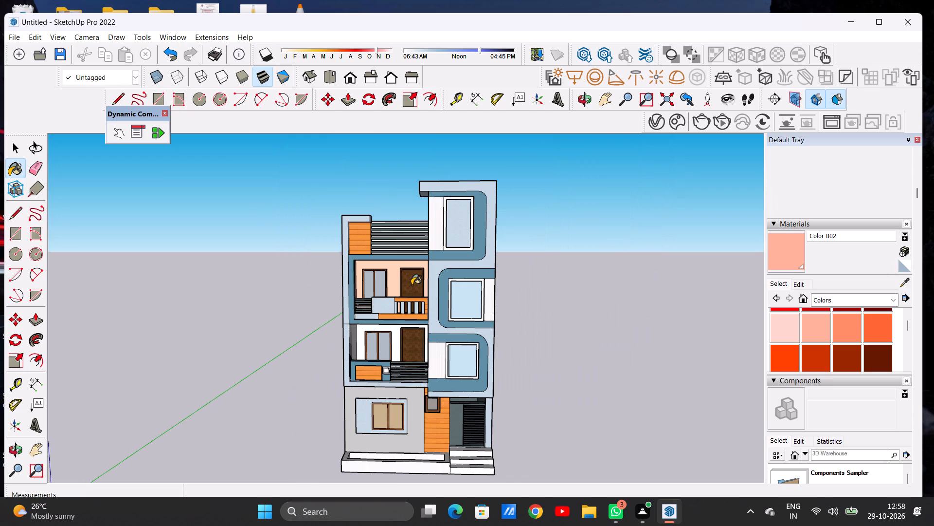
scroll(412, 285, "down", 7)
scroll(404, 268, "up", 4)
scroll(412, 280, "down", 1)
scroll(412, 282, "up", 4)
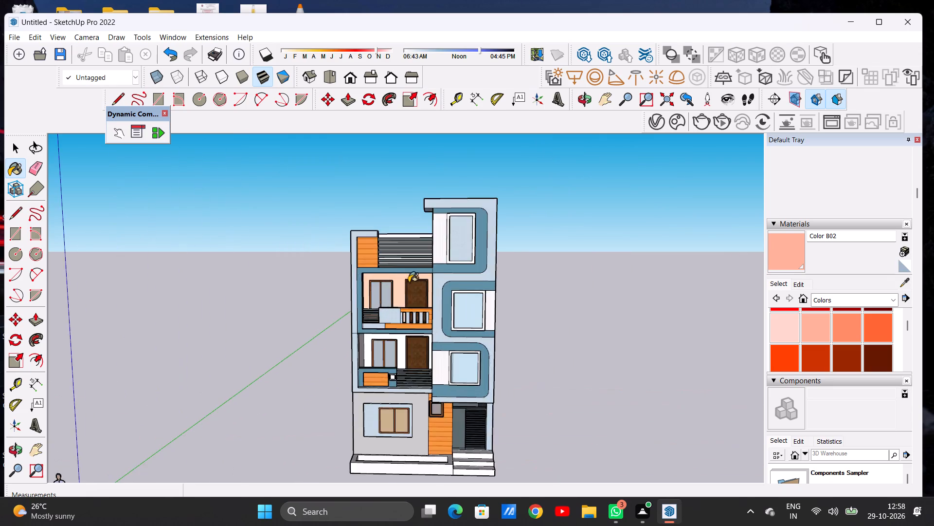
scroll(409, 282, "up", 18)
middle_click_drag(408, 326, 404, 282)
scroll(406, 296, "up", 1)
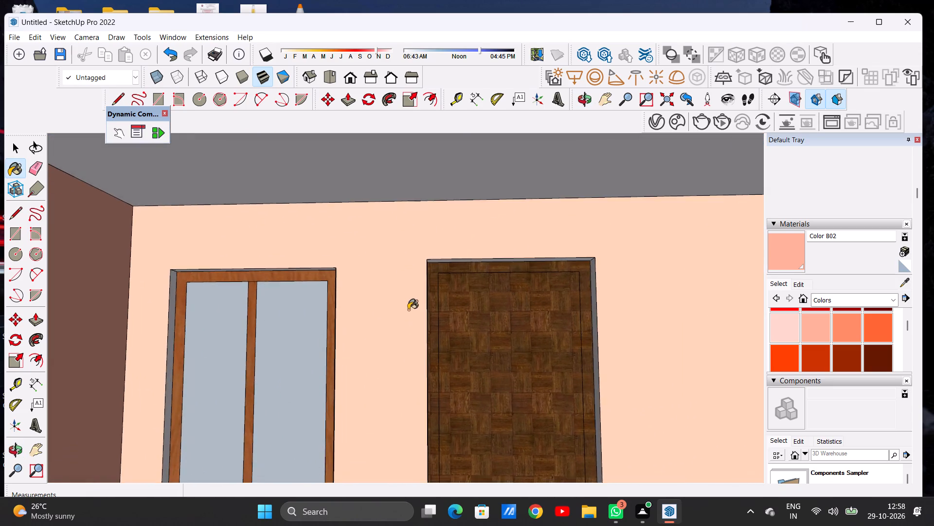
scroll(411, 321, "down", 5)
scroll(418, 340, "up", 1)
scroll(418, 340, "down", 3)
left_click(374, 235)
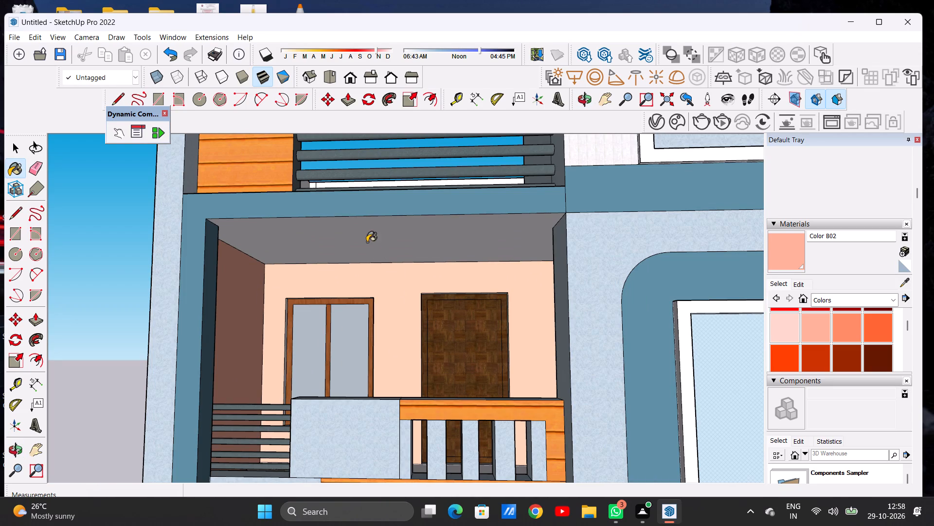
Apply Color B02 to the first-floor balcony's narrow side strip, side wall and back wall around the window.
scroll(370, 302, "down", 15)
scroll(402, 339, "up", 6)
middle_click_drag(345, 353, 296, 390)
scroll(334, 355, "up", 5)
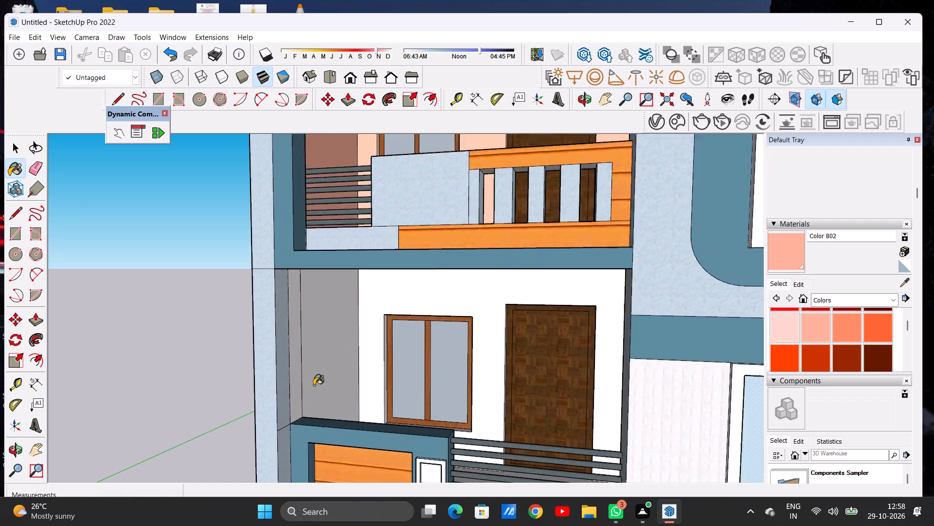
scroll(314, 385, "up", 12)
left_click(261, 358)
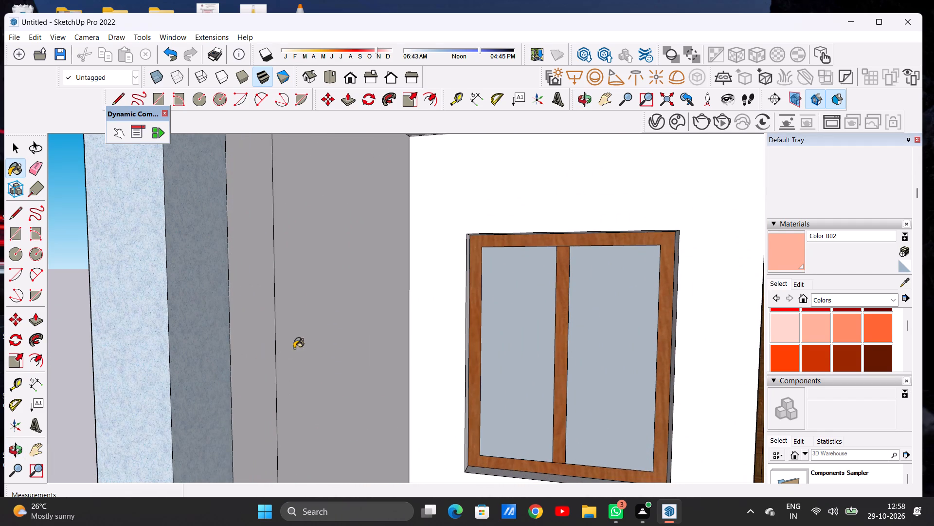
left_click(315, 339)
left_click(449, 272)
Apply Color B02 to the light-blue side wall at the door end of the first-floor balcony and the thin strip above it.
scroll(421, 313, "down", 10)
scroll(423, 320, "up", 1)
scroll(425, 319, "down", 2)
middle_click_drag(432, 319, 737, 298)
scroll(458, 310, "up", 3)
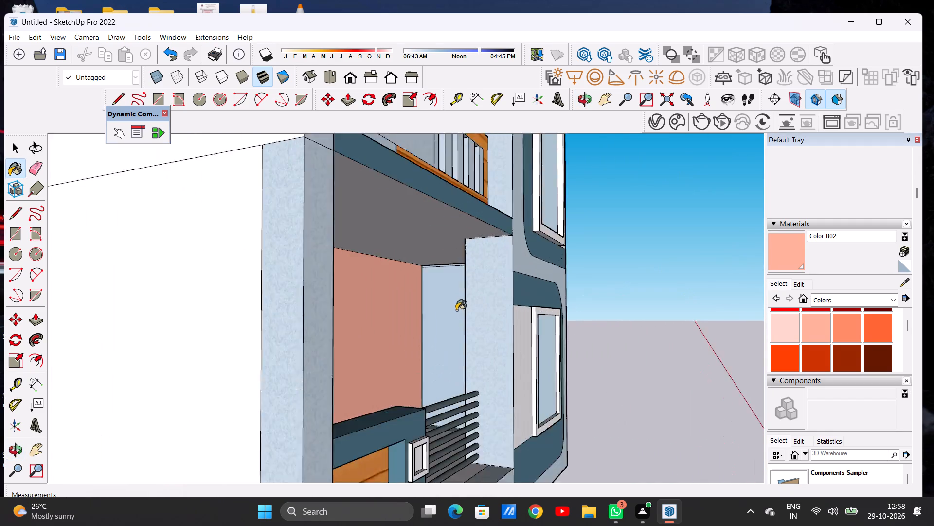
scroll(456, 310, "up", 2)
scroll(452, 312, "down", 1)
scroll(446, 315, "up", 8)
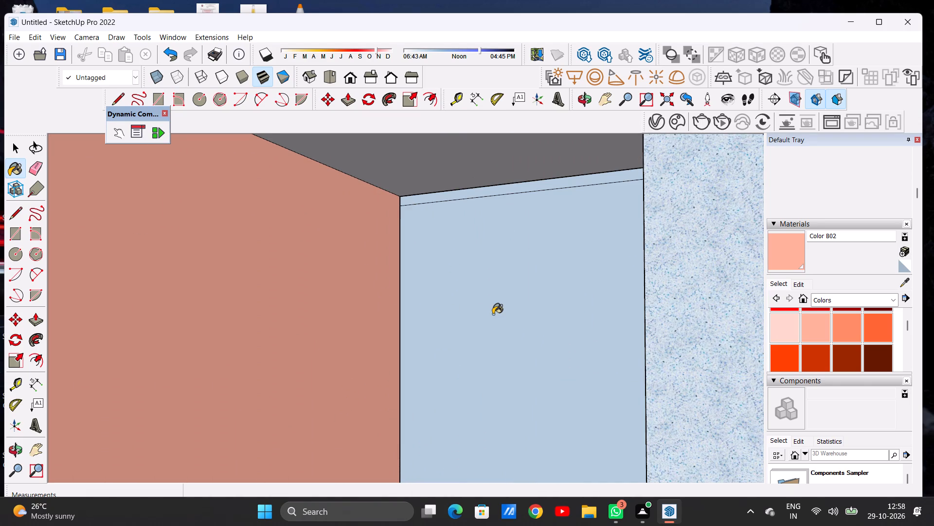
left_click(493, 314)
scroll(480, 194, "up", 3)
left_click(480, 195)
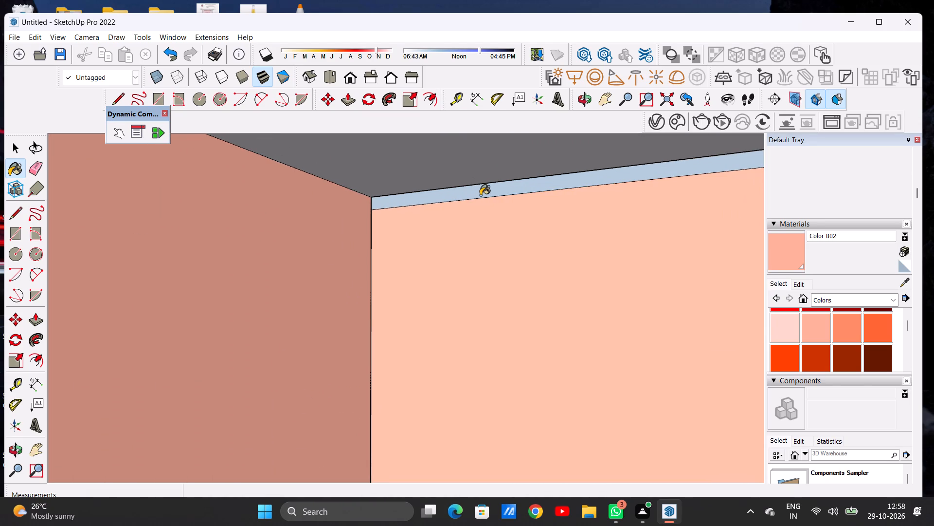
Examine the whole facade and both balcony recesses for surfaces still lacking the wall colour.
scroll(474, 271, "down", 12)
middle_click_drag(446, 301, 357, 308)
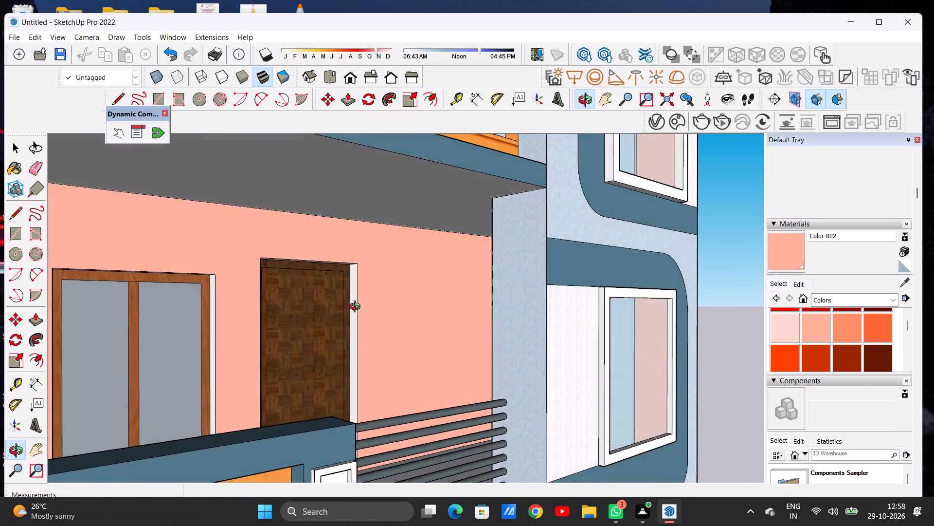
middle_click_drag(357, 308, 214, 305)
scroll(274, 312, "down", 16)
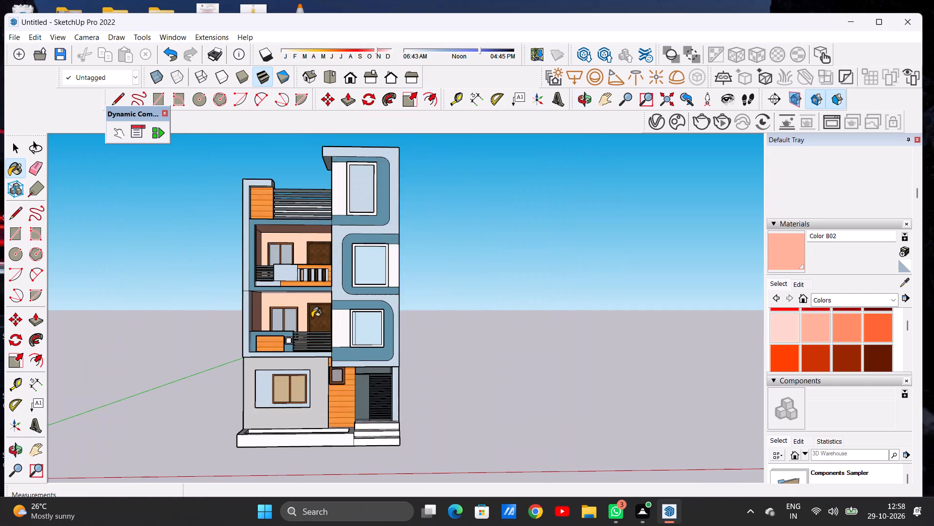
scroll(305, 326, "down", 6)
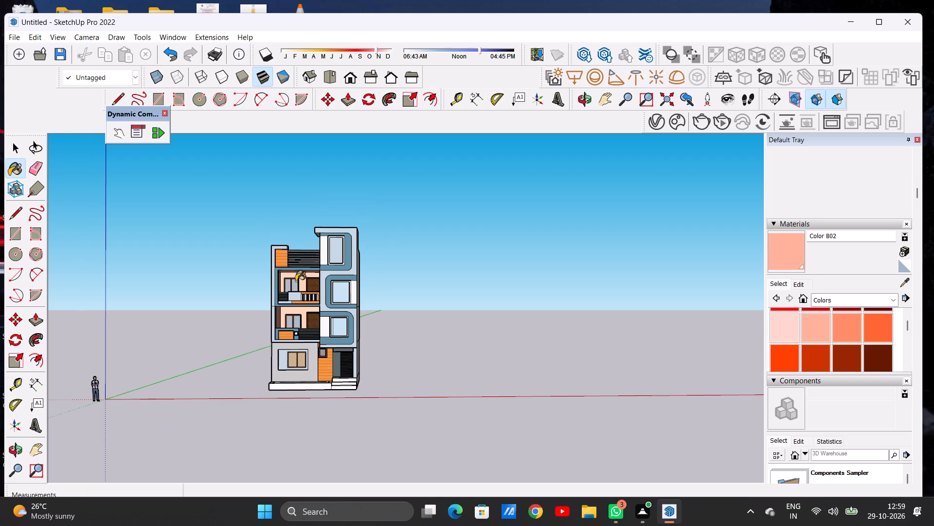
scroll(293, 272, "up", 12)
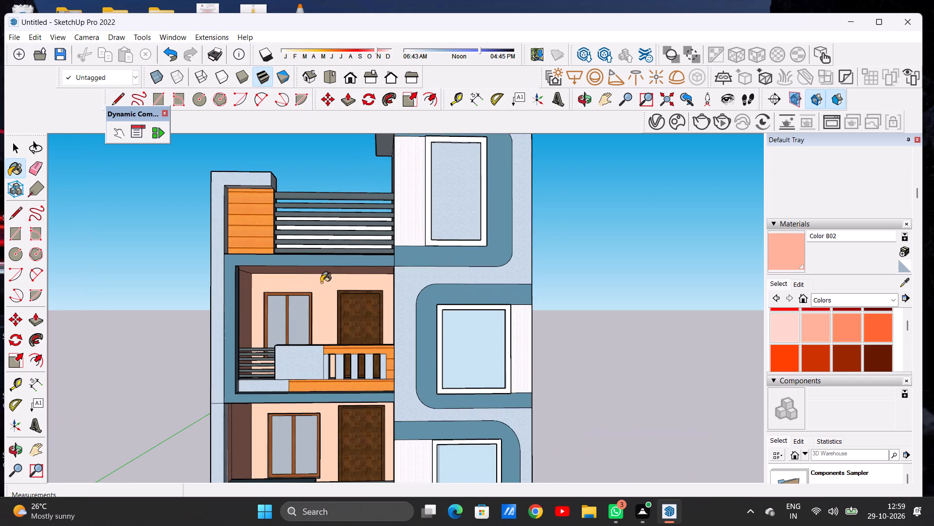
scroll(324, 286, "up", 1)
scroll(324, 286, "down", 1)
scroll(325, 286, "up", 5)
scroll(325, 289, "down", 3)
scroll(325, 289, "up", 1)
scroll(325, 289, "down", 5)
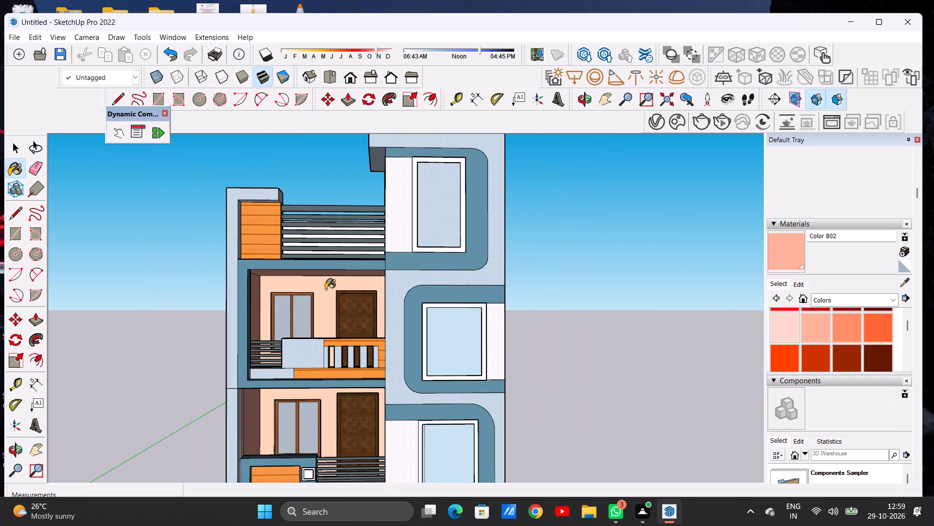
scroll(325, 289, "down", 7)
scroll(326, 376, "up", 8)
scroll(328, 329, "up", 2)
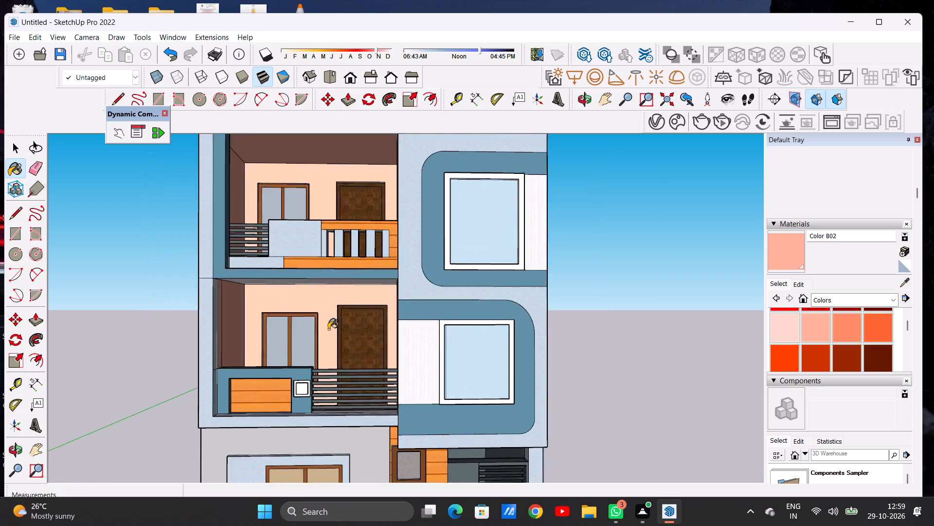
Apply Color B02 to the ceiling of the first-floor balcony.
scroll(328, 329, "up", 5)
middle_click_drag(324, 333, 327, 283)
scroll(327, 283, "up", 1)
left_click(341, 220)
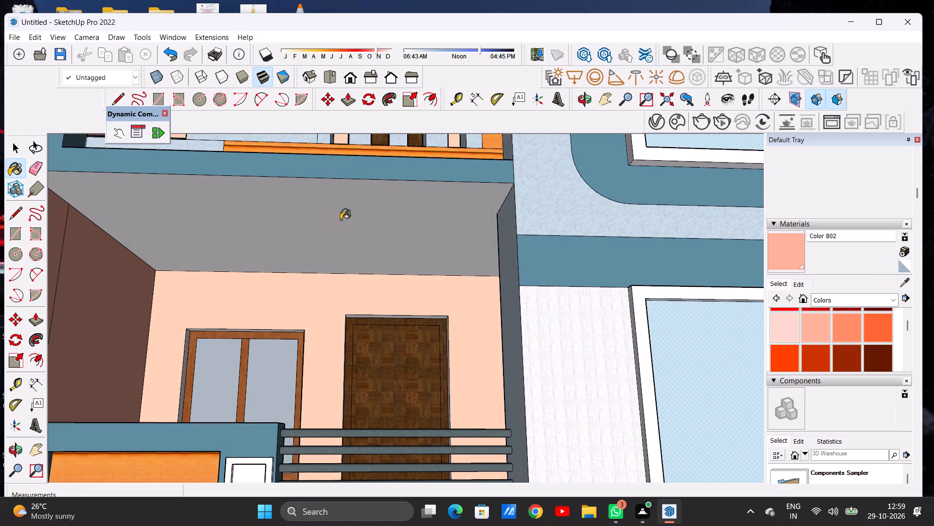
Examine the first-floor balcony from several angles and the whole facade for surfaces still lacking the wall colour.
scroll(346, 278, "down", 2)
scroll(346, 282, "up", 1)
scroll(346, 282, "down", 3)
middle_click_drag(332, 288, 334, 361)
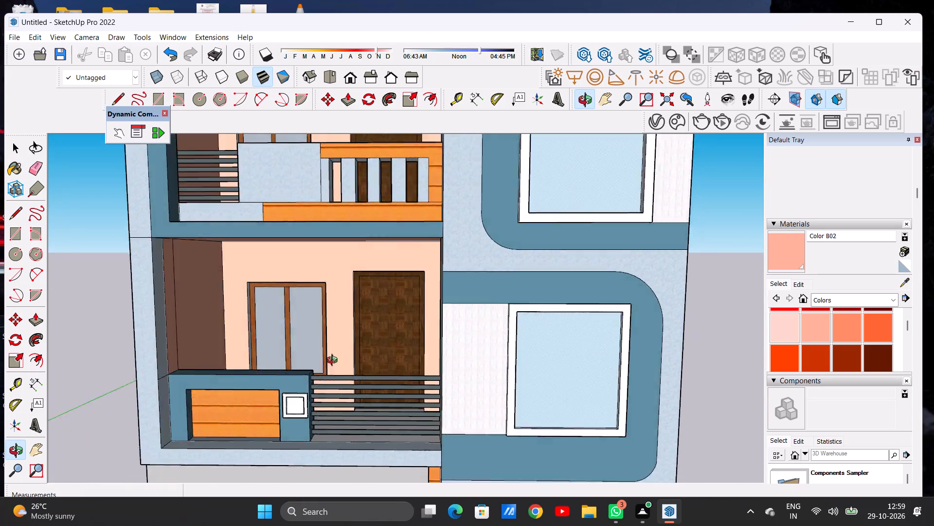
middle_click_drag(334, 361, 398, 354)
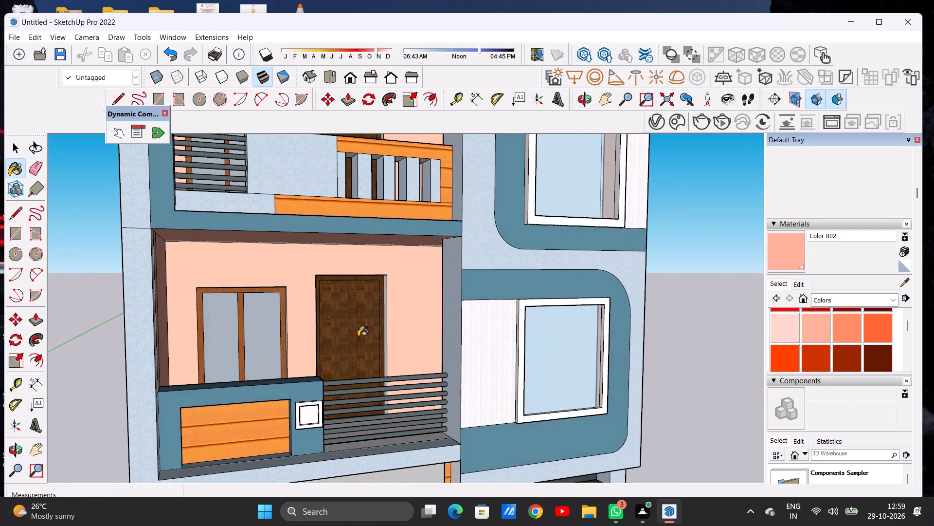
middle_click_drag(348, 337, 253, 324)
scroll(299, 321, "down", 13)
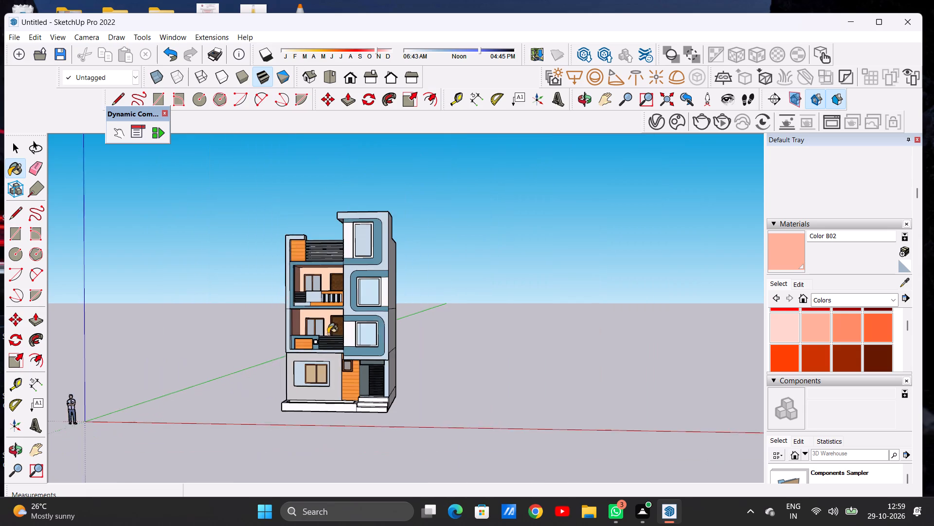
scroll(328, 334, "down", 6)
Apply Color B02 to the side wall at the door end of the second-floor balcony.
scroll(311, 296, "up", 13)
scroll(354, 262, "up", 7)
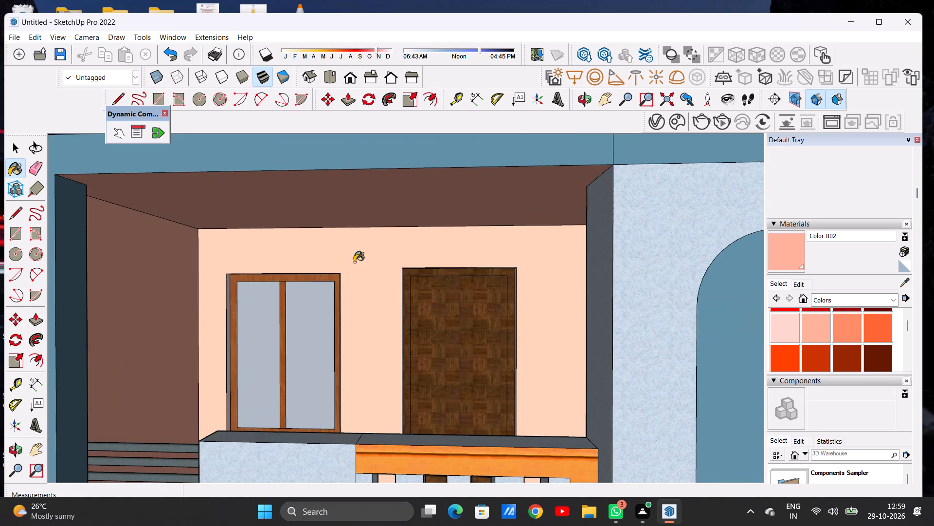
middle_click_drag(349, 305, 558, 320)
scroll(530, 319, "up", 1)
scroll(530, 319, "down", 1)
scroll(530, 319, "up", 5)
left_click(530, 319)
scroll(503, 315, "down", 6)
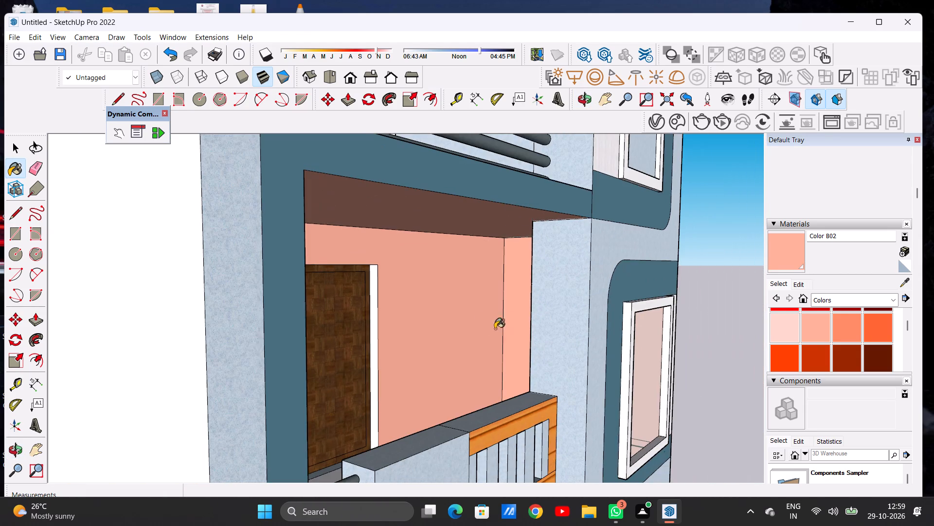
middle_click_drag(457, 323, 260, 312)
scroll(329, 324, "down", 4)
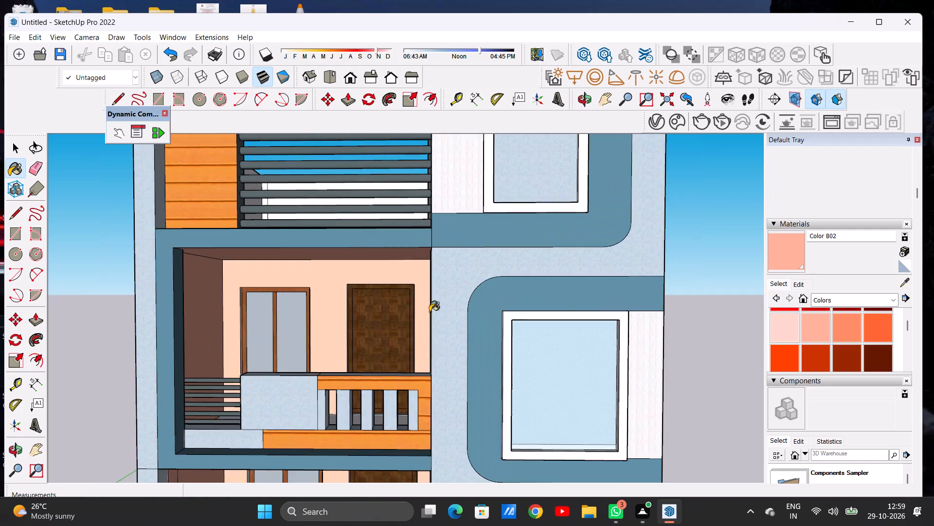
scroll(449, 308, "down", 11)
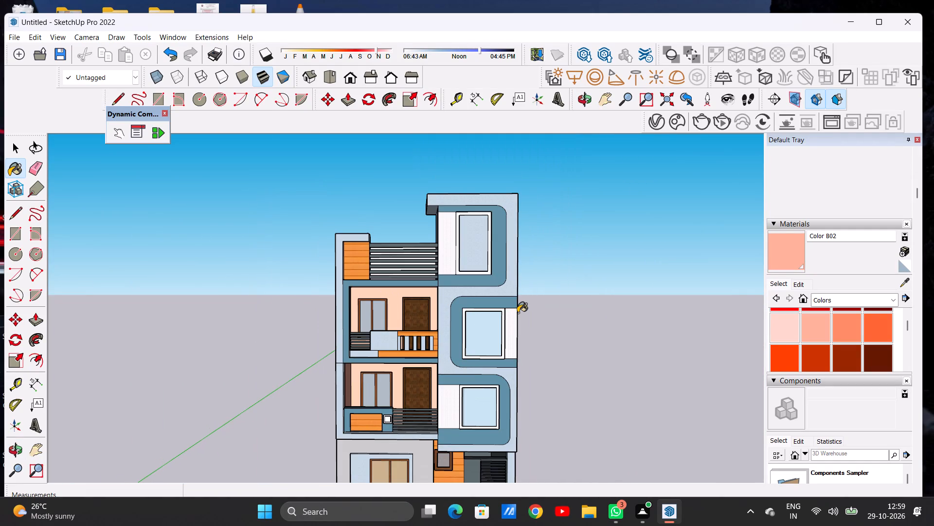
key("space")
Choose 0035_Tan from the Colors-Named library and apply it to the second-floor balcony window's side reveal farthest from the door.
left_click(821, 301)
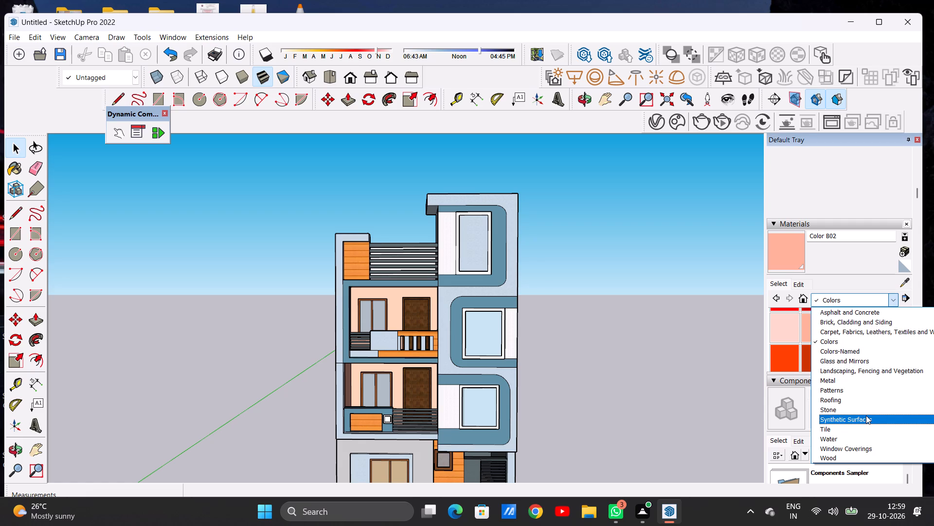
left_click(853, 353)
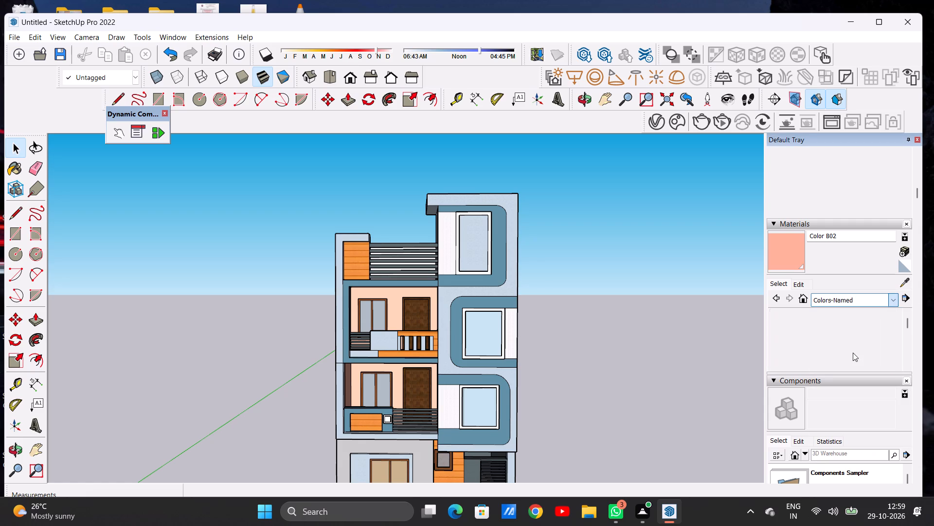
scroll(853, 346, "down", 4)
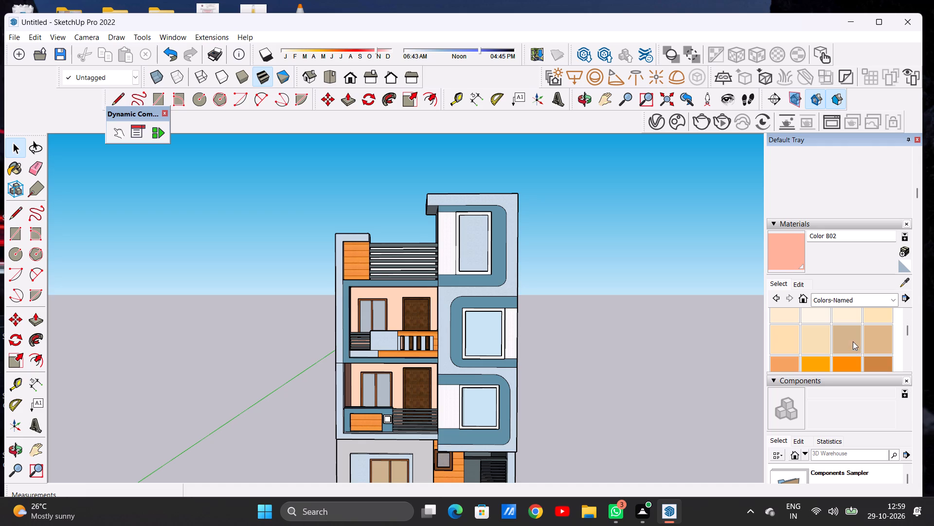
left_click(847, 338)
scroll(358, 311, "up", 20)
scroll(358, 311, "up", 1)
middle_click_drag(352, 300, 229, 309)
scroll(229, 297, "up", 6)
left_click(229, 297)
scroll(347, 287, "down", 13)
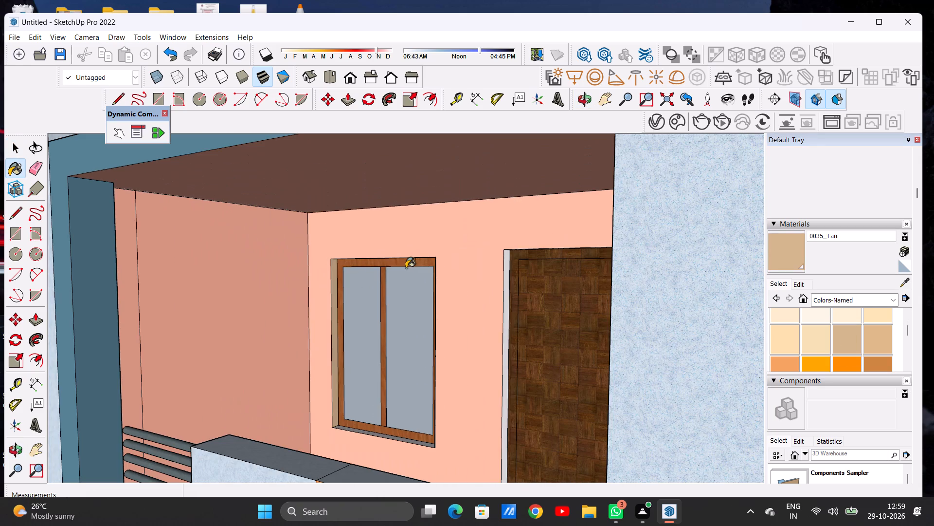
Apply 0035_Tan to the sill and the door-side reveal of the second-floor balcony window.
middle_click_drag(361, 317, 539, 335)
scroll(408, 291, "down", 9)
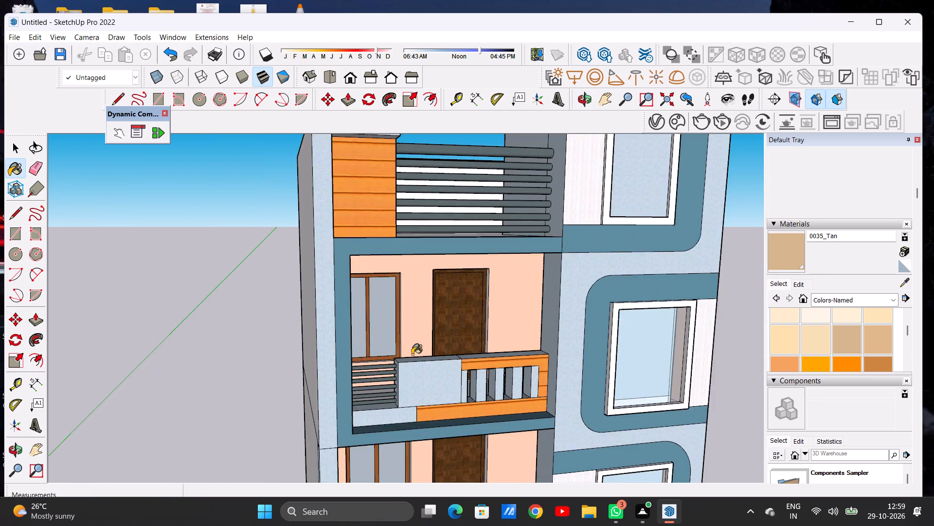
scroll(412, 355, "up", 16)
middle_click_drag(382, 351, 395, 400)
scroll(432, 412, "up", 9)
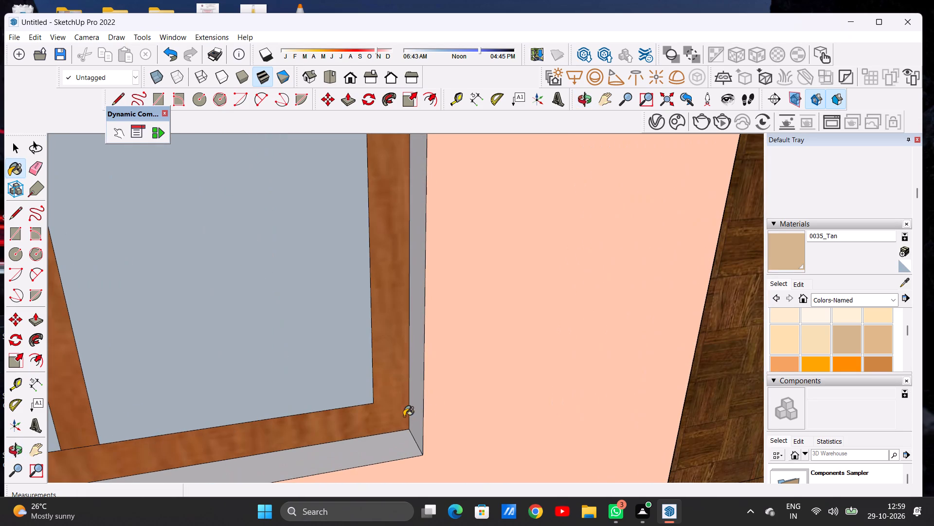
left_click(397, 445)
left_click(416, 410)
scroll(434, 378, "down", 9)
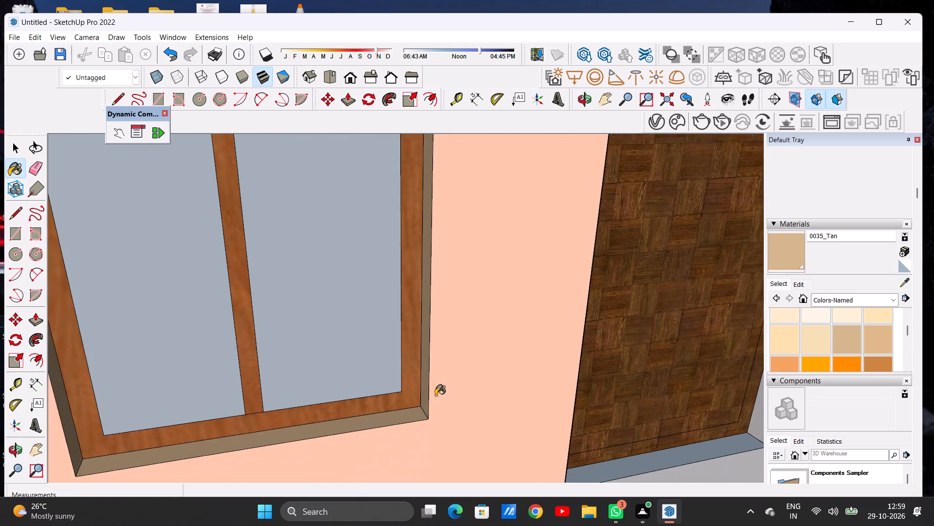
Apply 0035_Tan to the top reveal of the second-floor balcony window.
scroll(435, 395, "down", 9)
middle_click_drag(444, 355, 297, 270)
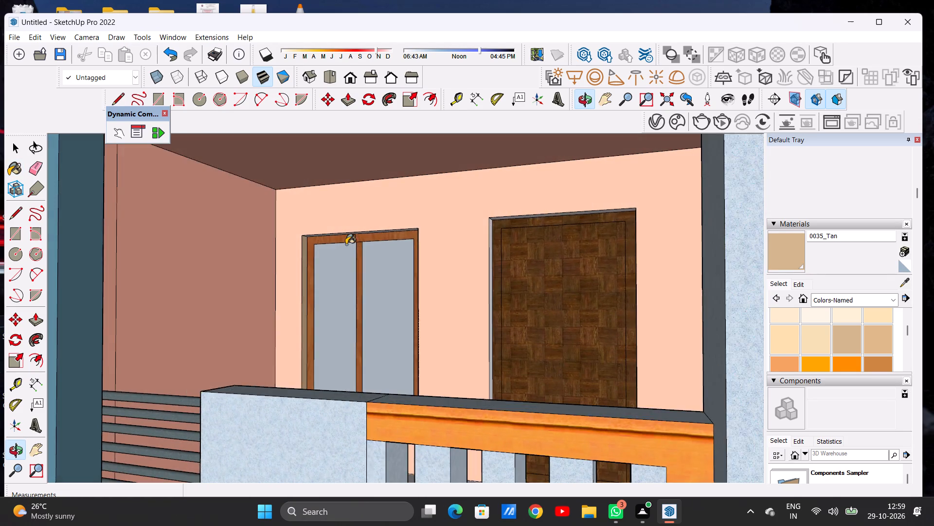
scroll(346, 244, "up", 2)
scroll(346, 244, "down", 1)
scroll(346, 244, "up", 12)
middle_click_drag(359, 250, 359, 207)
scroll(366, 222, "up", 6)
scroll(367, 226, "down", 1)
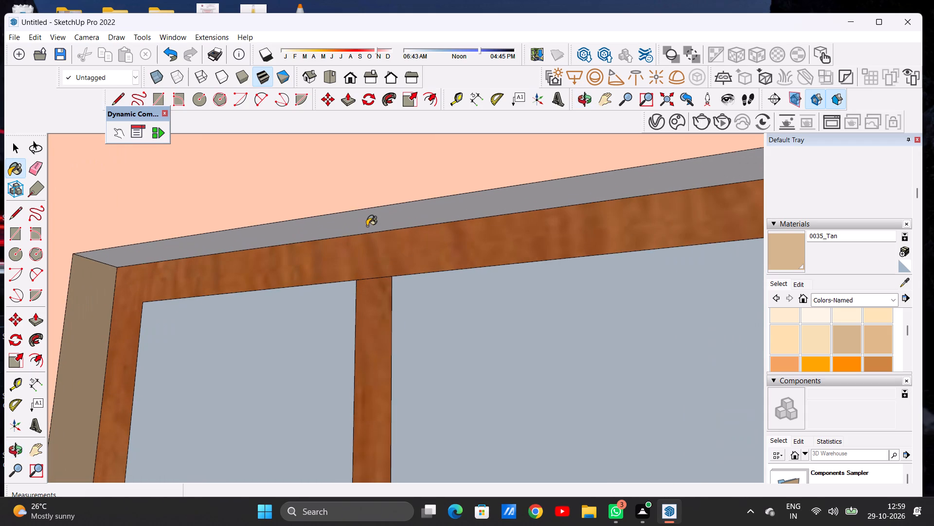
left_click(361, 218)
scroll(336, 250, "down", 13)
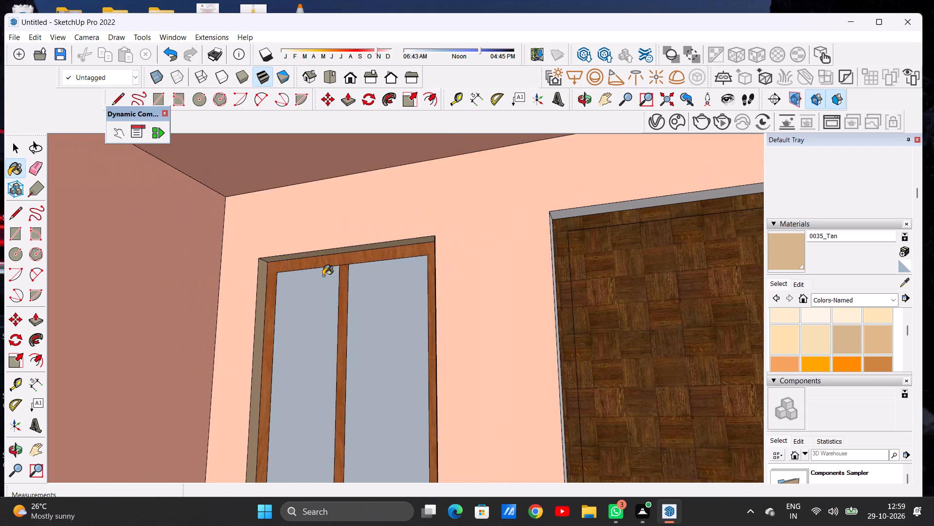
Apply 0035_Tan to the second-floor balcony door's side reveal nearest the window.
scroll(323, 276, "down", 9)
middle_click_drag(491, 277, 496, 360)
scroll(436, 296, "up", 6)
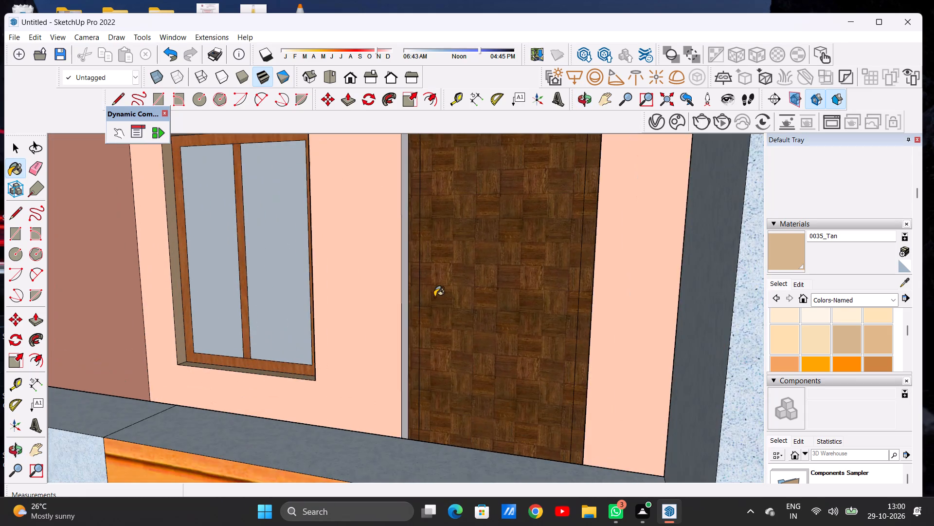
scroll(416, 307, "up", 15)
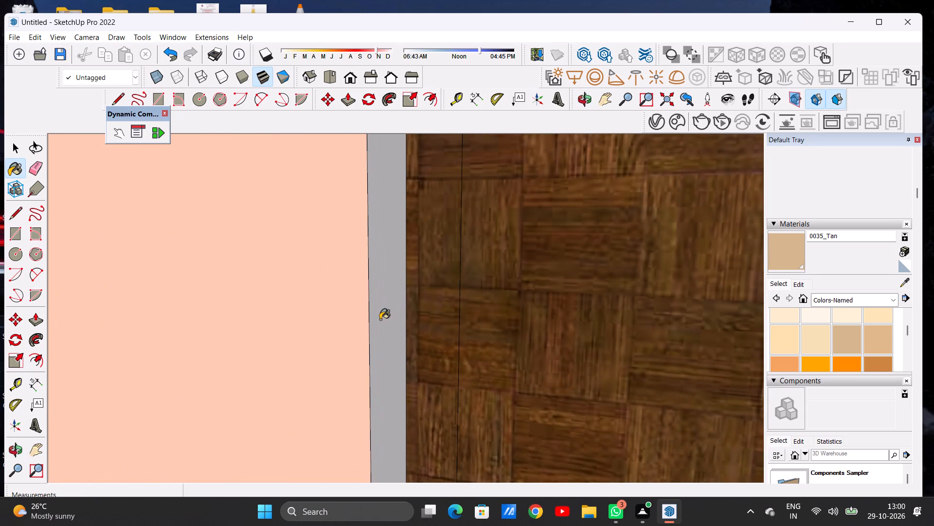
left_click(380, 319)
scroll(396, 312, "down", 11)
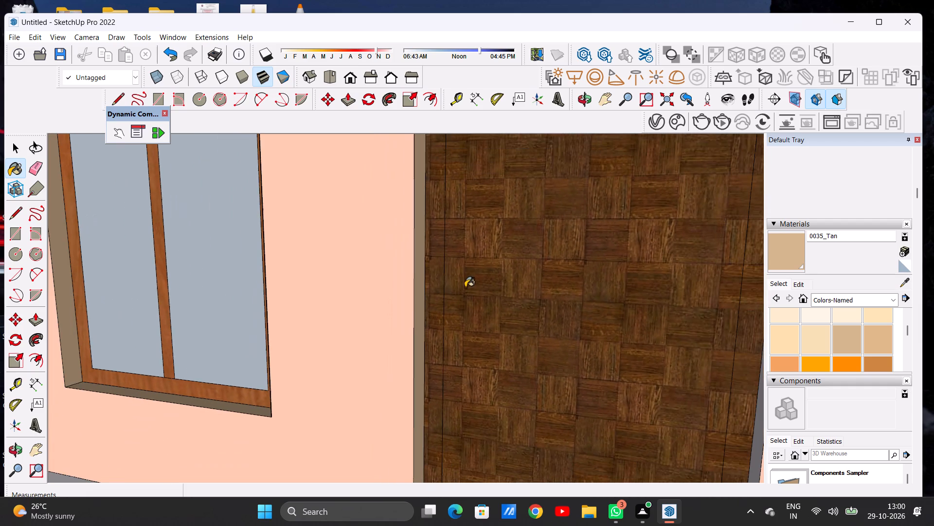
Apply 0035_Tan to the second-floor balcony door's side reveal farthest from the window.
scroll(446, 287, "down", 9)
middle_click_drag(429, 296, 494, 294)
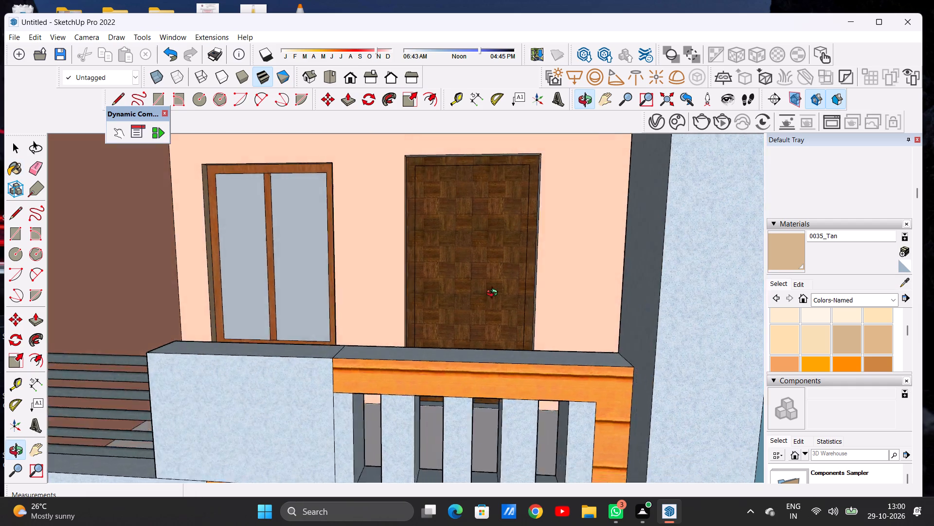
middle_click_drag(494, 294, 589, 318)
scroll(469, 318, "up", 12)
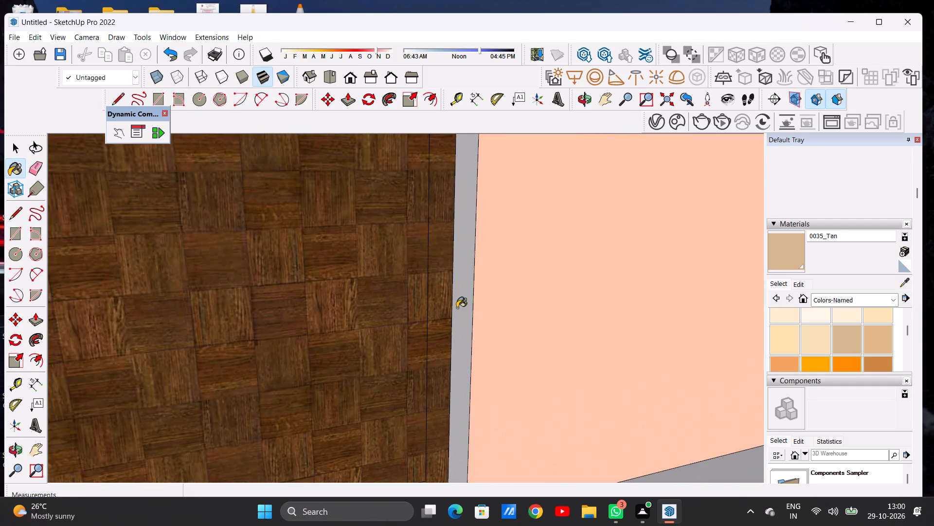
left_click(461, 305)
scroll(464, 310, "down", 3)
scroll(465, 310, "up", 1)
scroll(465, 310, "down", 5)
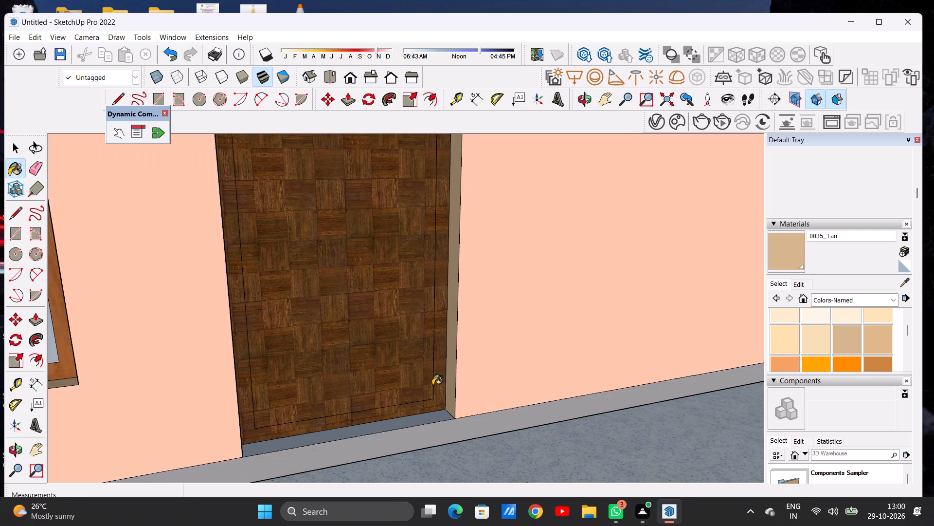
Apply 0035_Tan to the threshold strip at the foot of the second-floor balcony door.
scroll(432, 391, "up", 11)
left_click(452, 444)
scroll(434, 415, "down", 5)
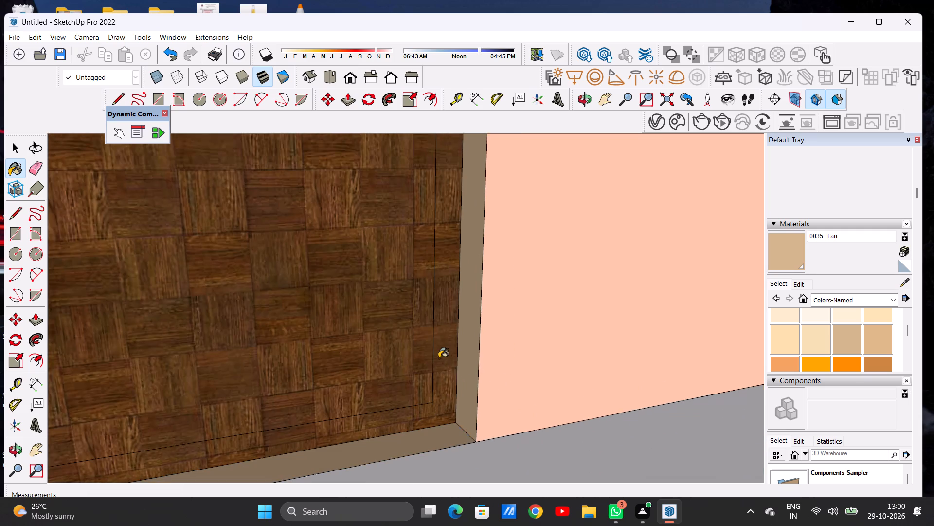
scroll(438, 358, "up", 1)
scroll(438, 358, "down", 12)
scroll(421, 373, "up", 2)
scroll(421, 373, "down", 1)
Apply 0035_Tan to the top reveal of the second-floor balcony door.
middle_click_drag(425, 348, 316, 352)
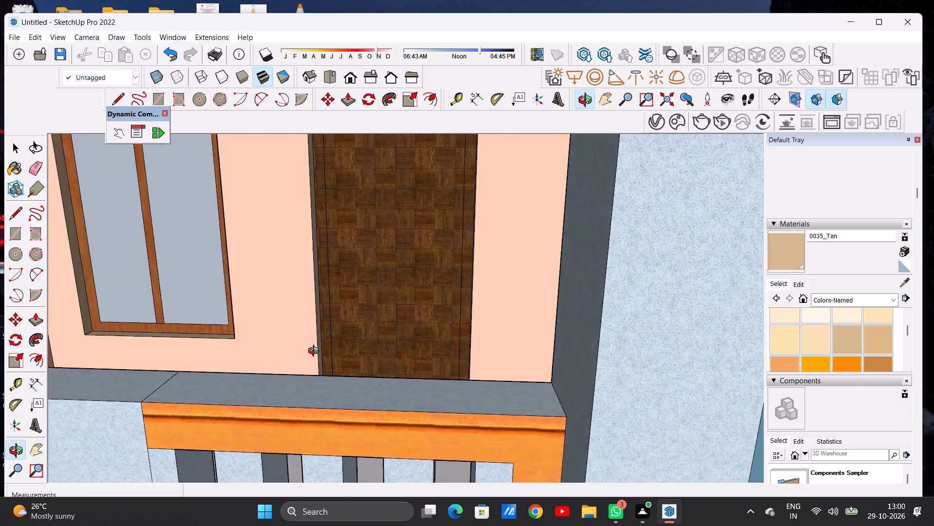
middle_click_drag(316, 352, 305, 404)
scroll(397, 376, "down", 4)
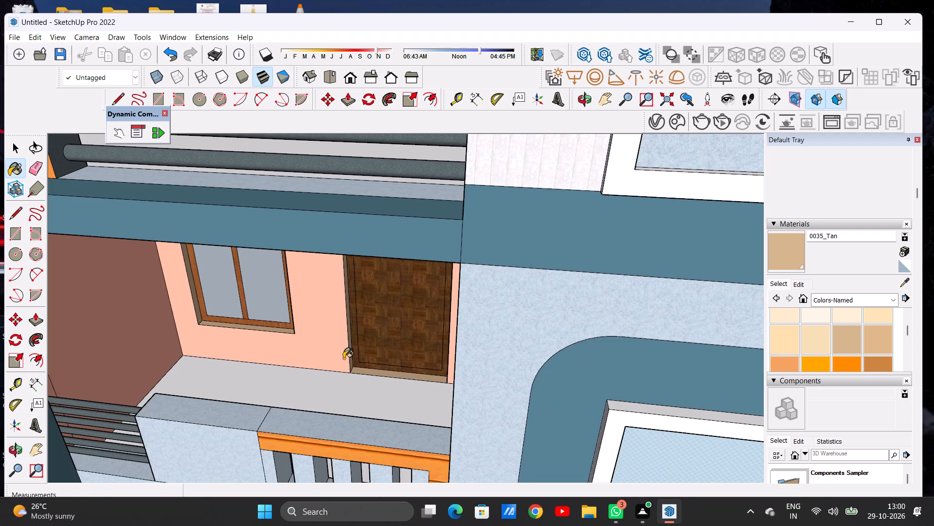
middle_click_drag(352, 339, 389, 239)
scroll(365, 215, "up", 12)
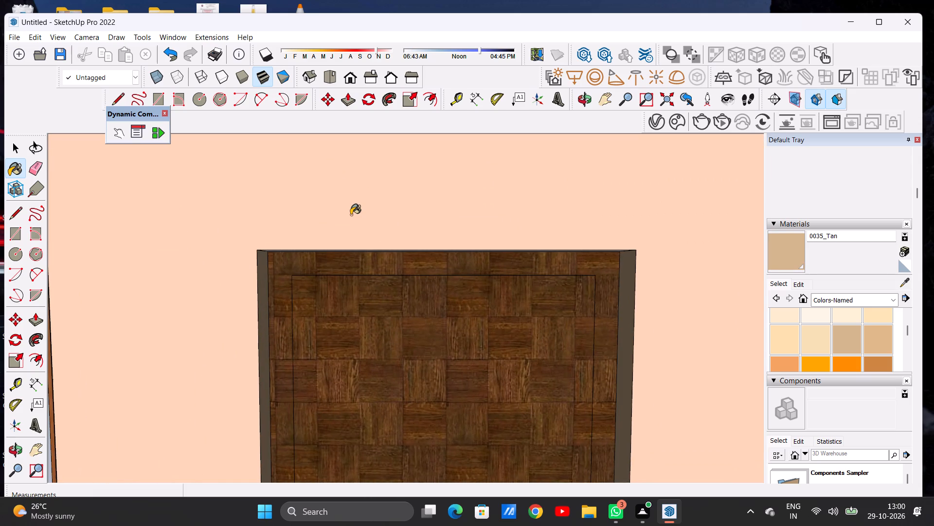
middle_click_drag(347, 262, 319, 168)
scroll(333, 264, "up", 8)
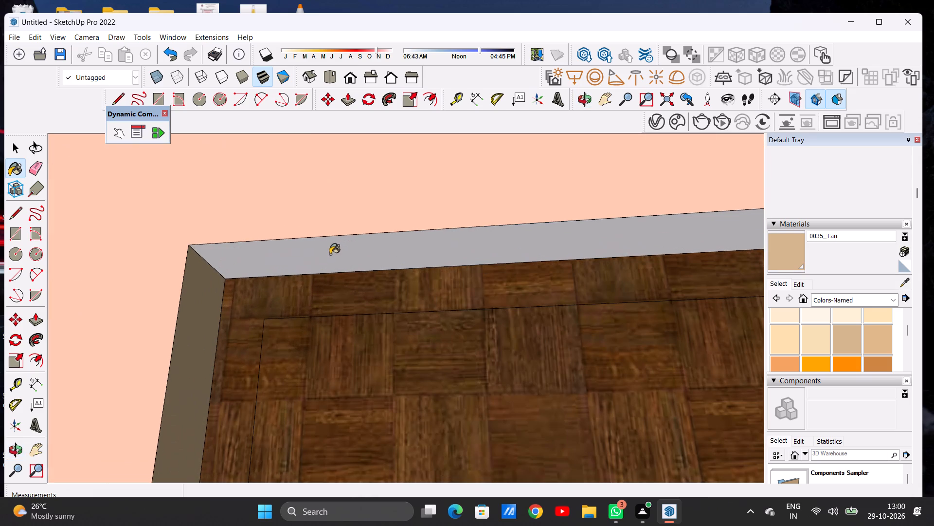
left_click(329, 254)
scroll(340, 268, "down", 20)
scroll(340, 268, "down", 1)
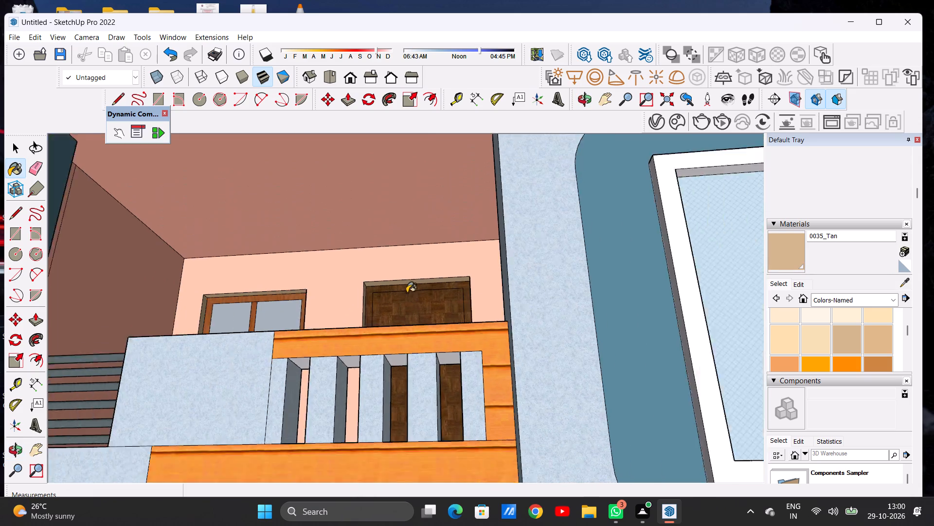
Apply 0035_Tan to the first-floor balcony window's bottom reveal and its side reveal farthest from the door.
scroll(407, 293, "down", 2)
middle_click_drag(383, 274, 417, 363)
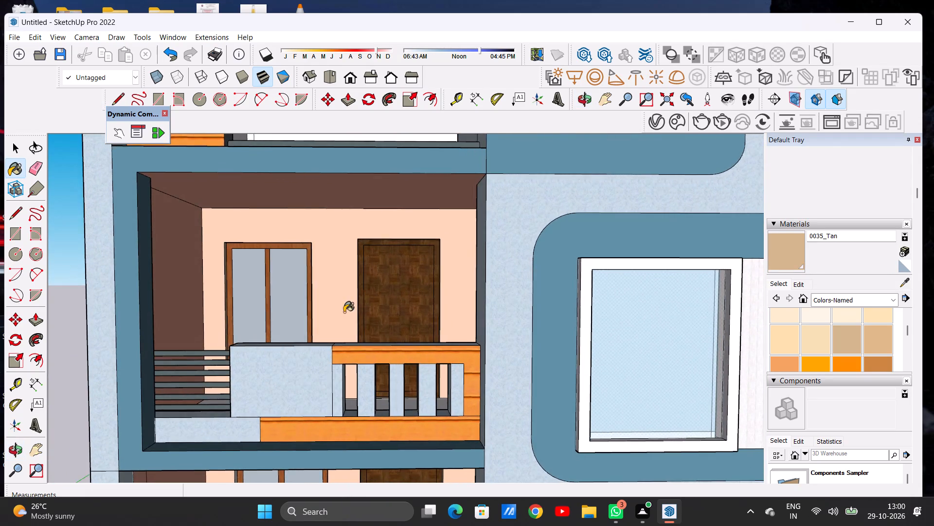
scroll(343, 311, "down", 12)
scroll(339, 354, "up", 5)
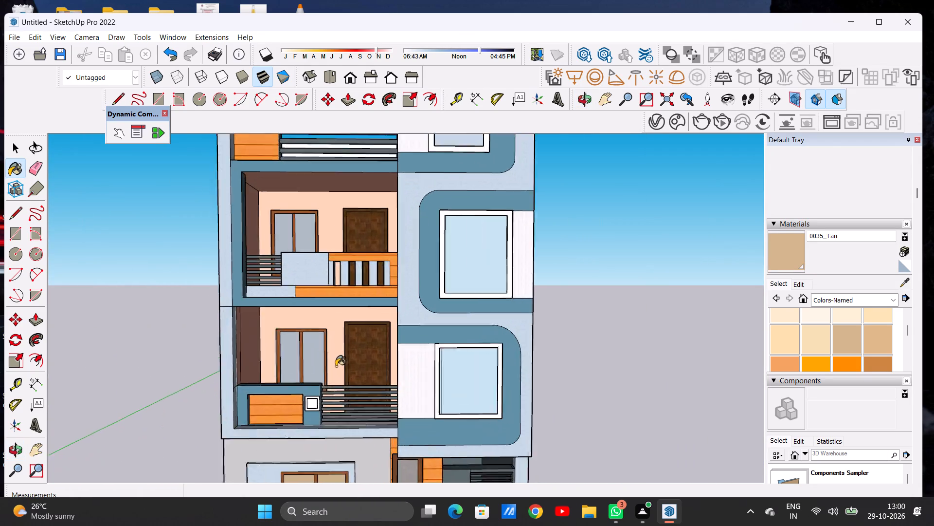
scroll(336, 366, "up", 15)
middle_click_drag(298, 359, 192, 368)
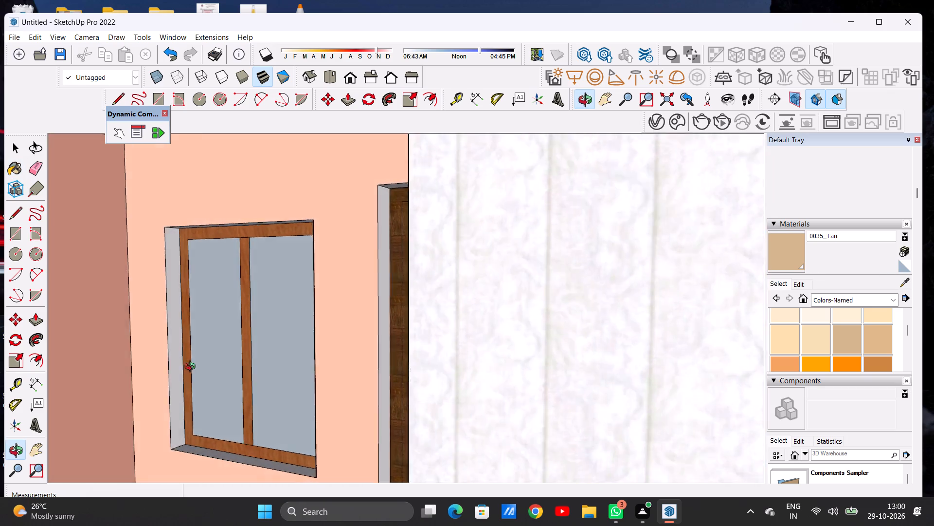
middle_click_drag(192, 368, 189, 388)
scroll(185, 412, "up", 12)
left_click(197, 463)
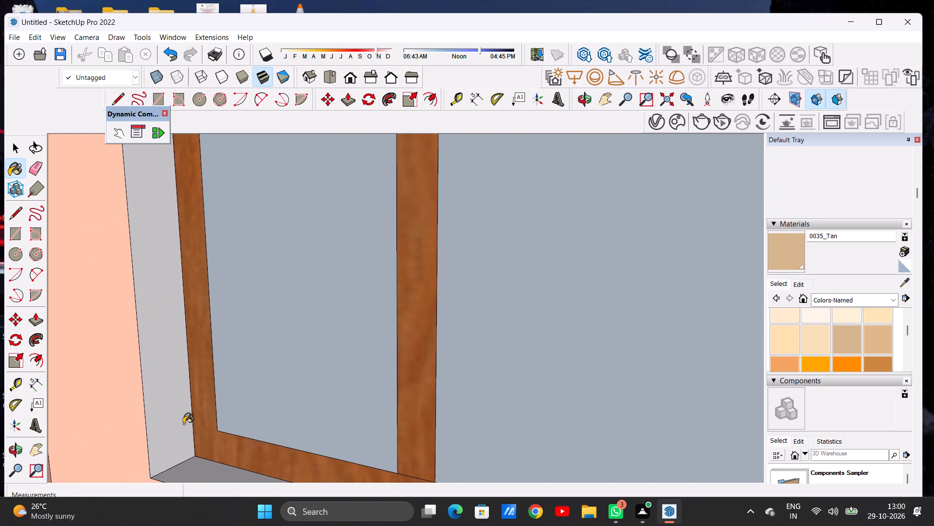
left_click(183, 415)
Apply 0035_Tan to the first-floor balcony window's top reveal and its side reveal nearest the door.
scroll(213, 394, "down", 13)
middle_click_drag(245, 389, 309, 379)
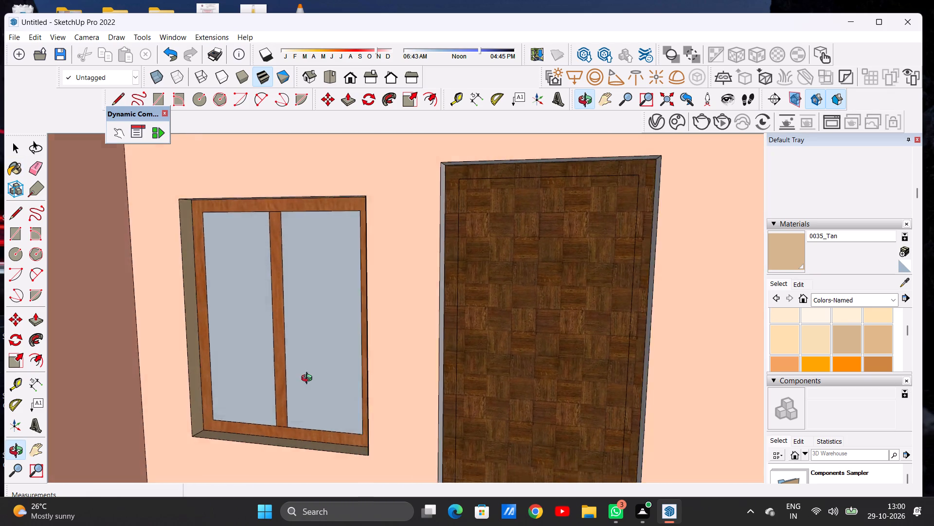
middle_click_drag(309, 379, 400, 347)
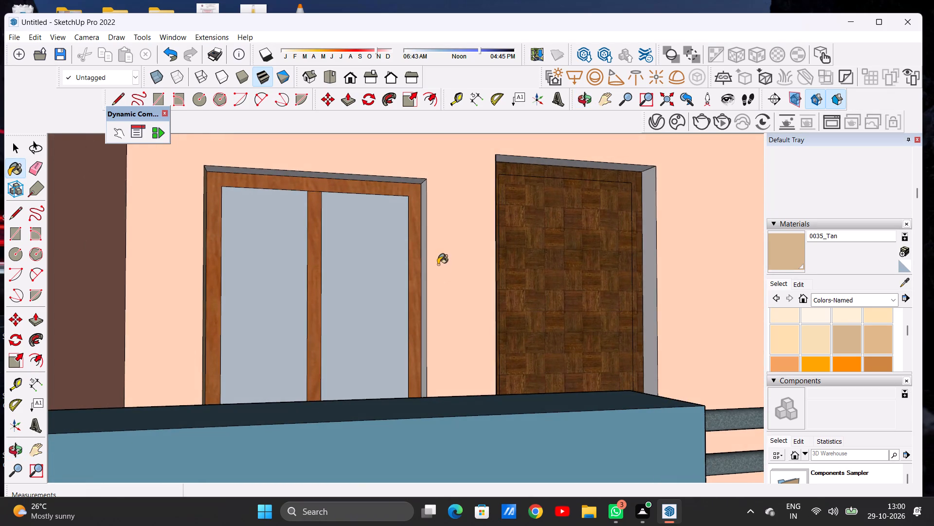
scroll(425, 174, "up", 5)
middle_click_drag(402, 184, 387, 131)
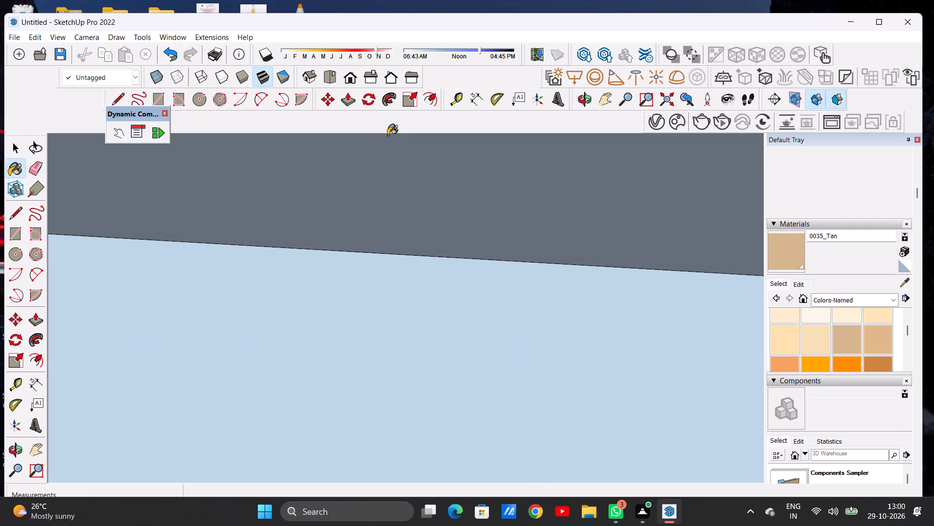
middle_click_drag(391, 203, 368, 354)
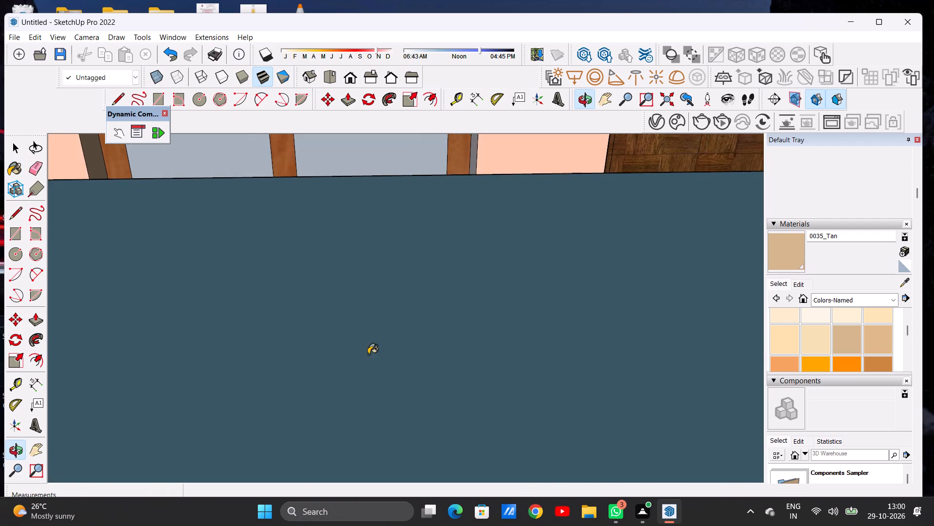
scroll(383, 352, "down", 20)
scroll(383, 352, "down", 11)
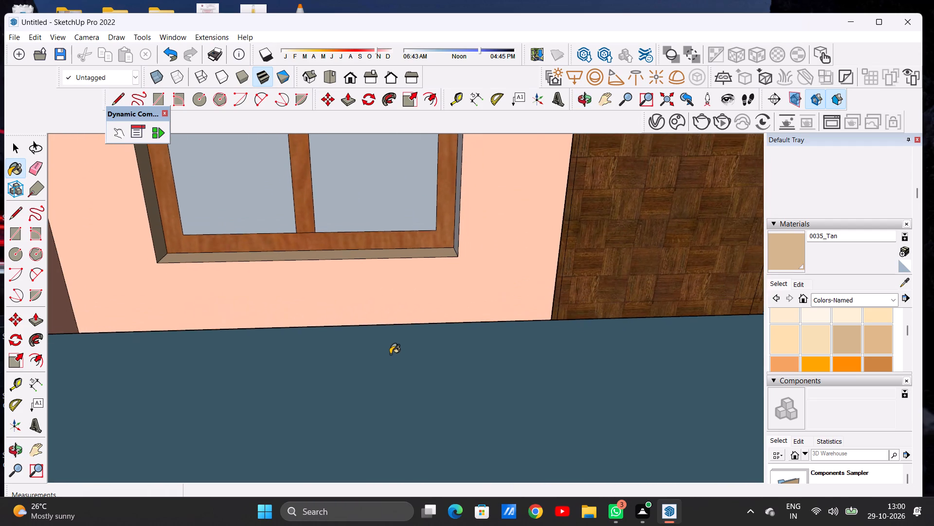
scroll(390, 354, "down", 20)
scroll(390, 354, "down", 9)
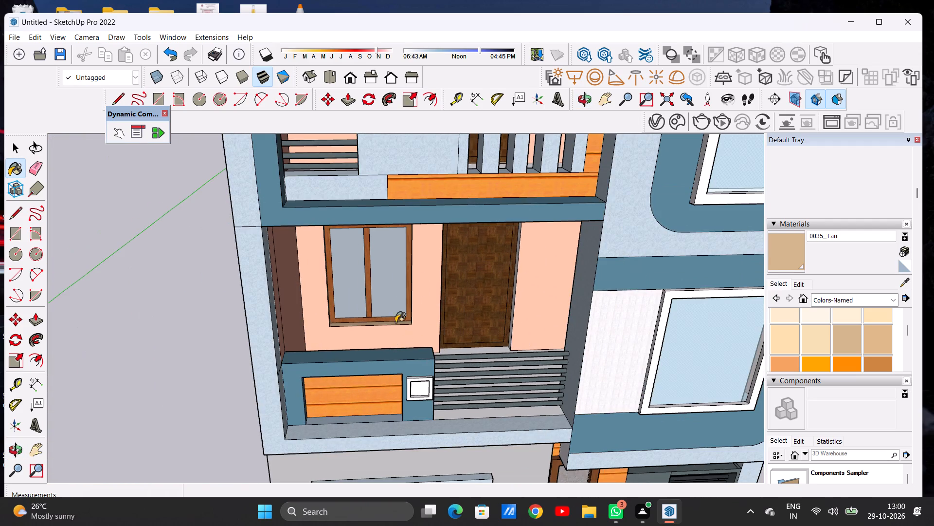
scroll(408, 220, "up", 3)
scroll(408, 220, "down", 1)
scroll(408, 220, "up", 9)
scroll(394, 246, "down", 1)
scroll(394, 247, "up", 7)
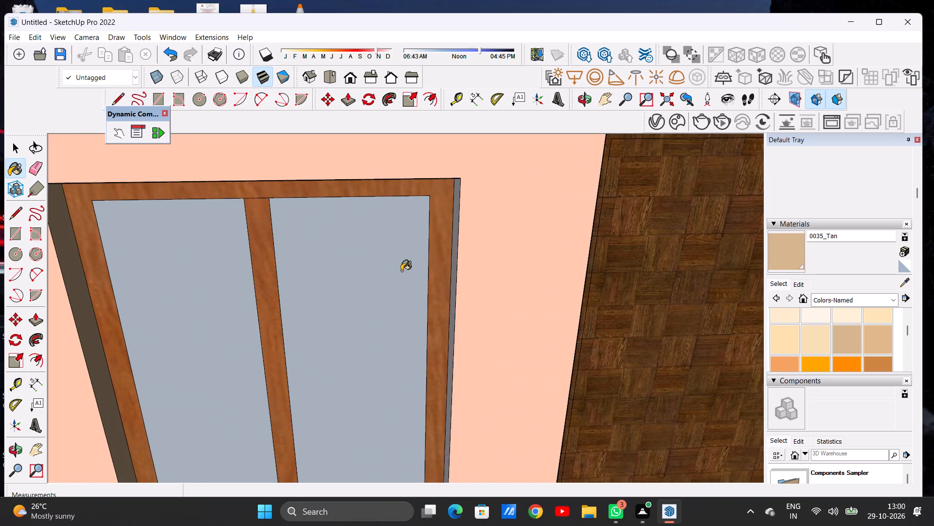
middle_click_drag(402, 265, 412, 148)
scroll(414, 196, "up", 6)
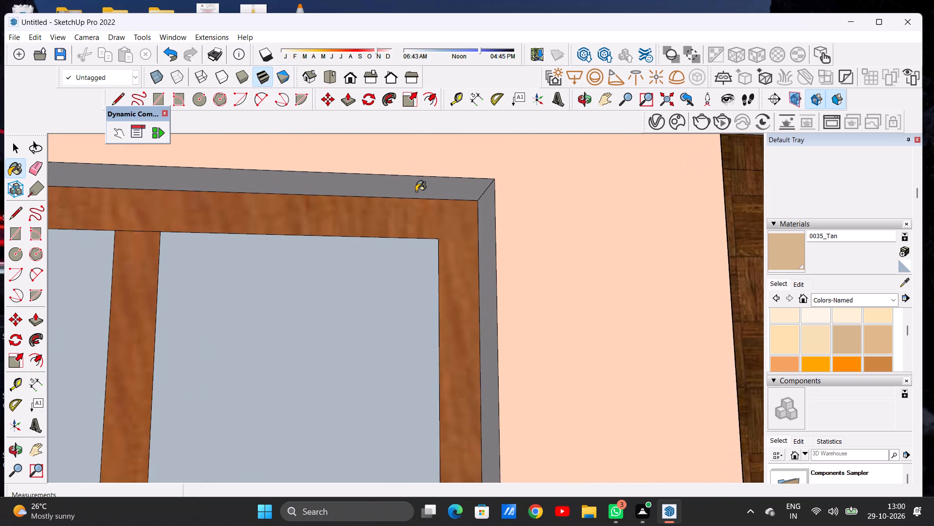
left_click(416, 191)
left_click(494, 230)
Apply 0035_Tan to the first-floor balcony door's top reveal and its side reveal nearest the window.
scroll(481, 246, "down", 2)
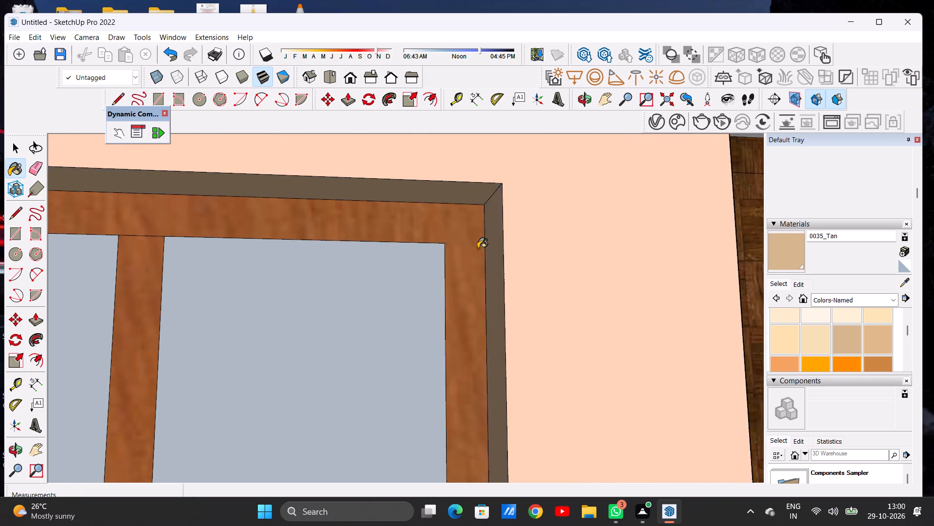
scroll(478, 248, "down", 4)
scroll(354, 275, "down", 9)
middle_click_drag(537, 268, 456, 270)
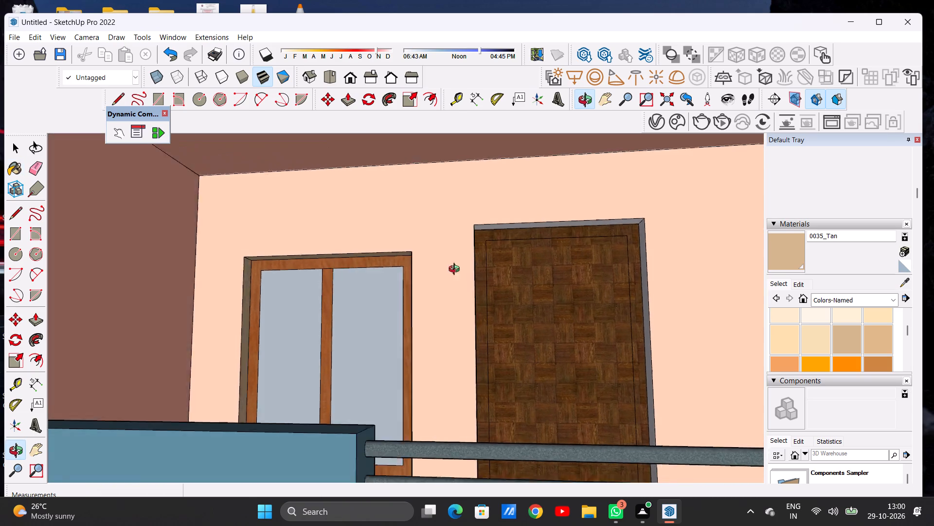
middle_click_drag(456, 270, 423, 289)
scroll(524, 259, "up", 4)
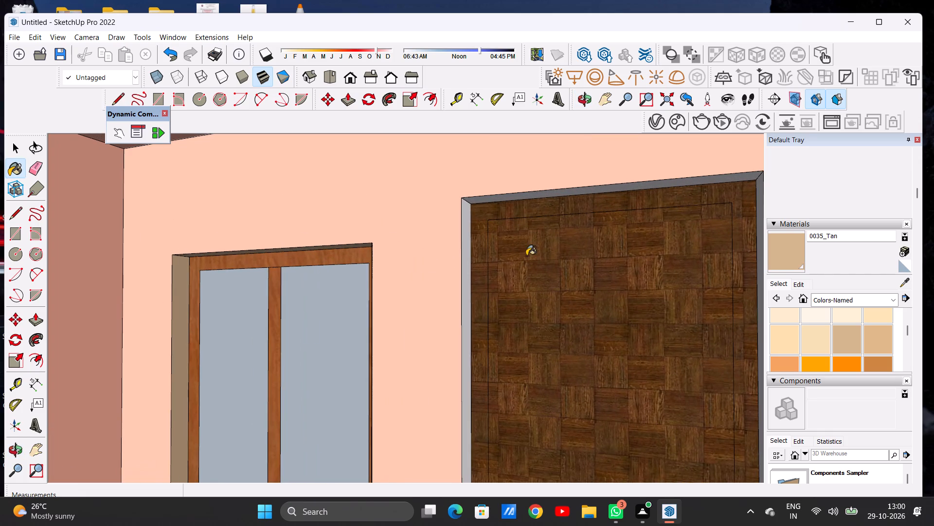
middle_click_drag(526, 238, 534, 192)
scroll(491, 185, "up", 7)
left_click(490, 185)
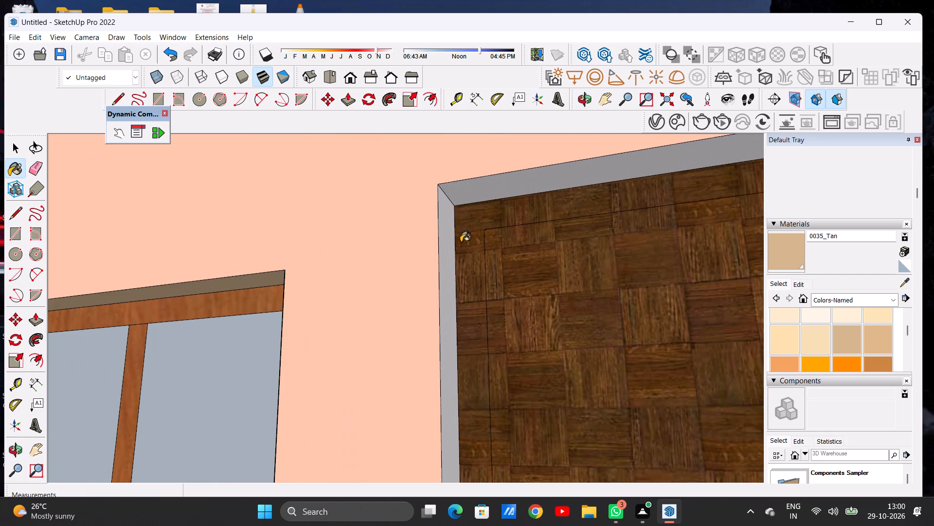
left_click(446, 255)
Draw a 4' 1 3/4" line across the foot of the first-floor balcony door opening, between its outer bottom corners.
scroll(454, 254, "down", 15)
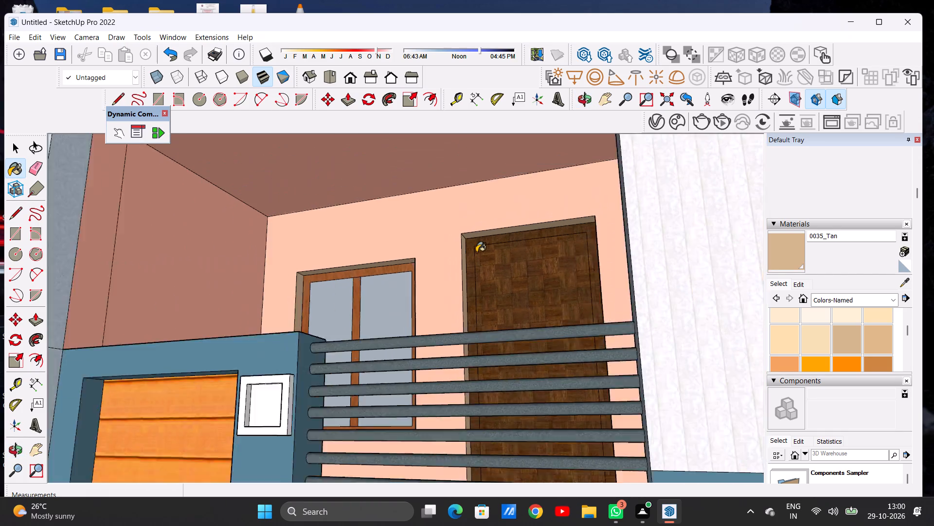
scroll(476, 252, "down", 2)
middle_click_drag(474, 254, 563, 390)
scroll(482, 306, "up", 1)
scroll(482, 306, "down", 1)
scroll(482, 306, "up", 11)
middle_click_drag(474, 341, 487, 373)
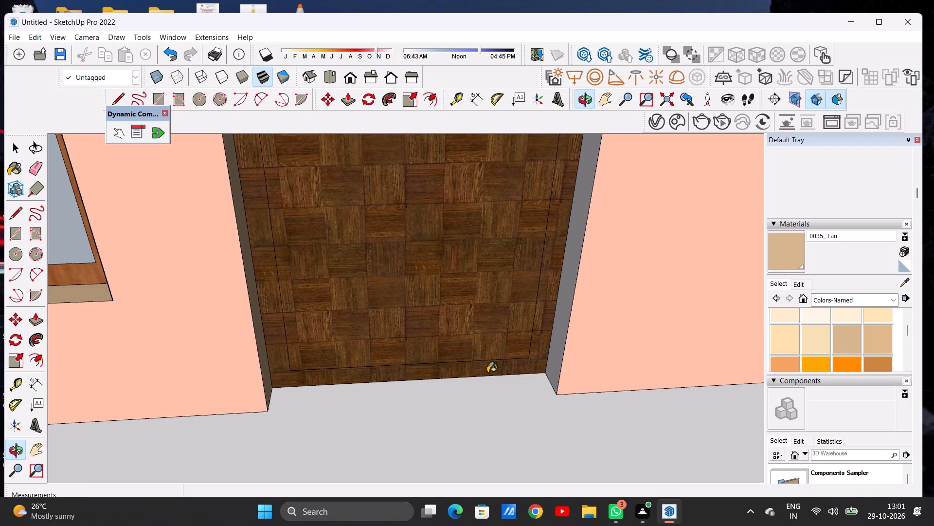
key("space")
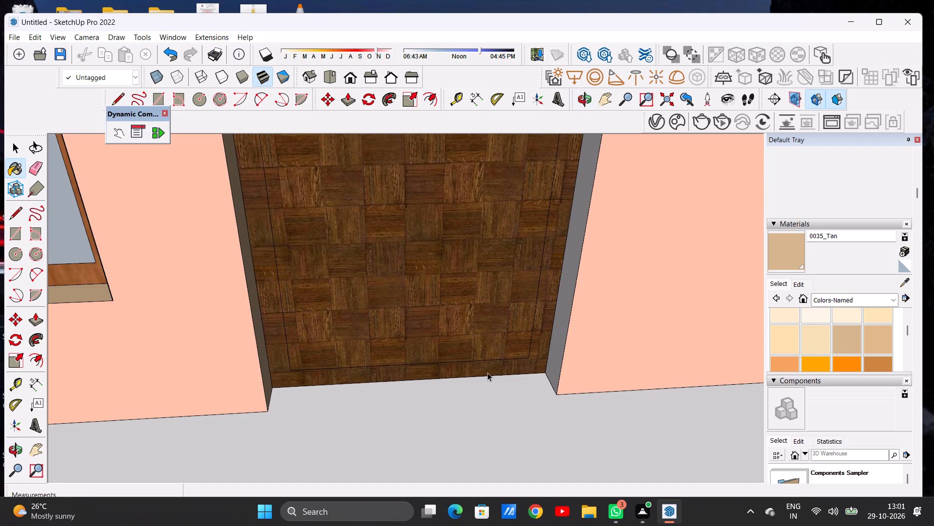
key("l")
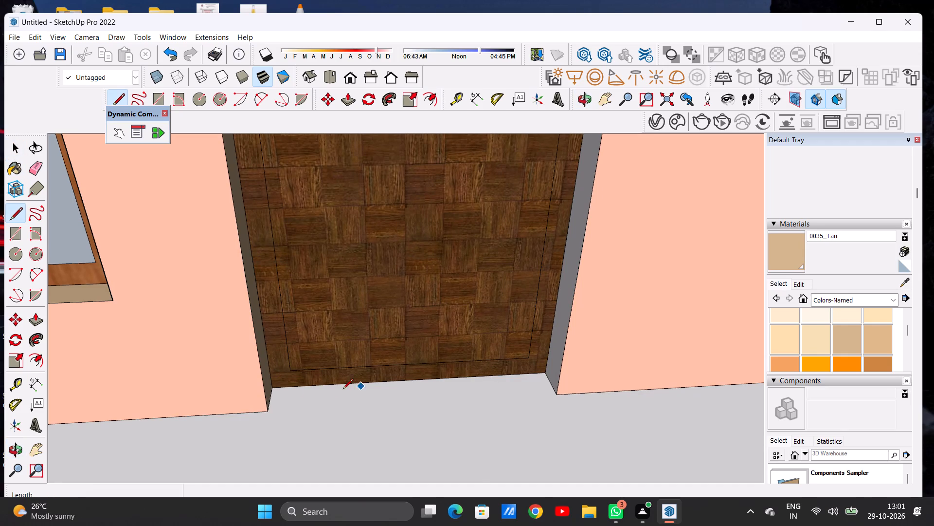
left_click(267, 414)
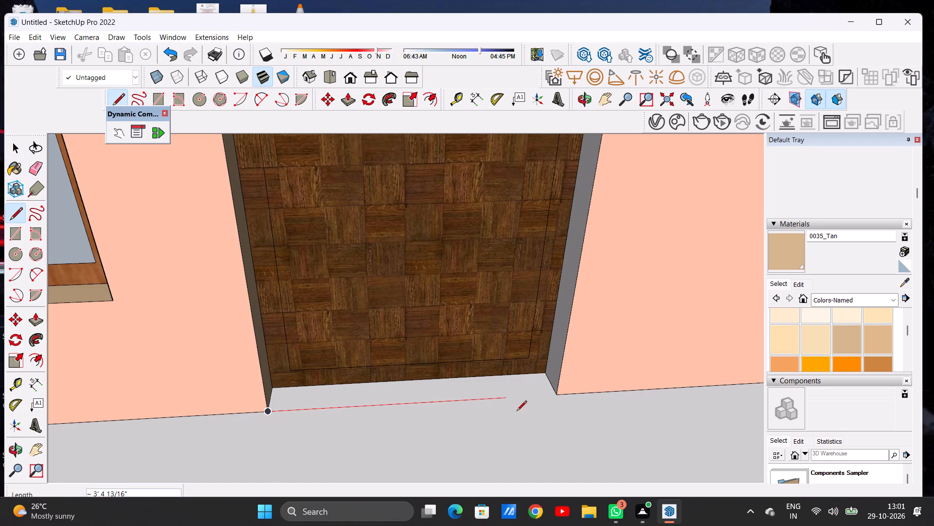
left_click(560, 394)
key("space")
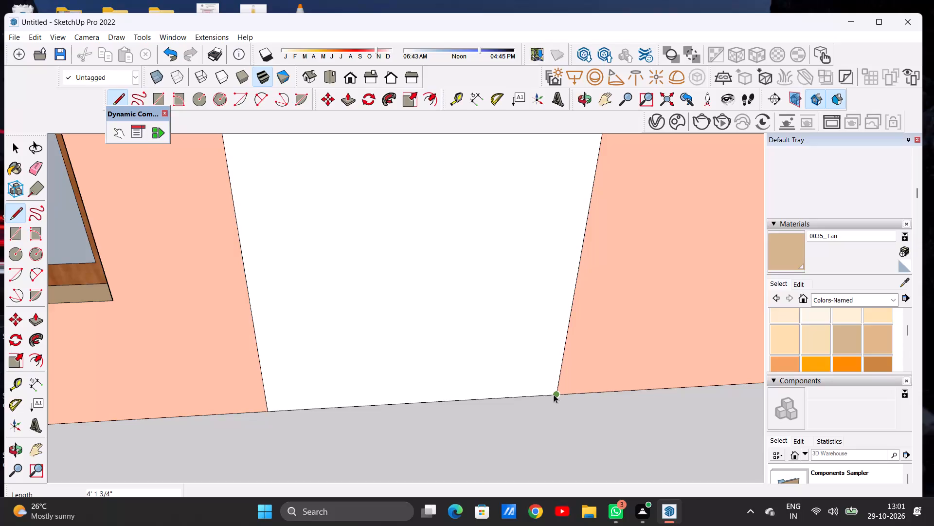
Delete the new white face covering the first-floor balcony door opening.
left_click(509, 357)
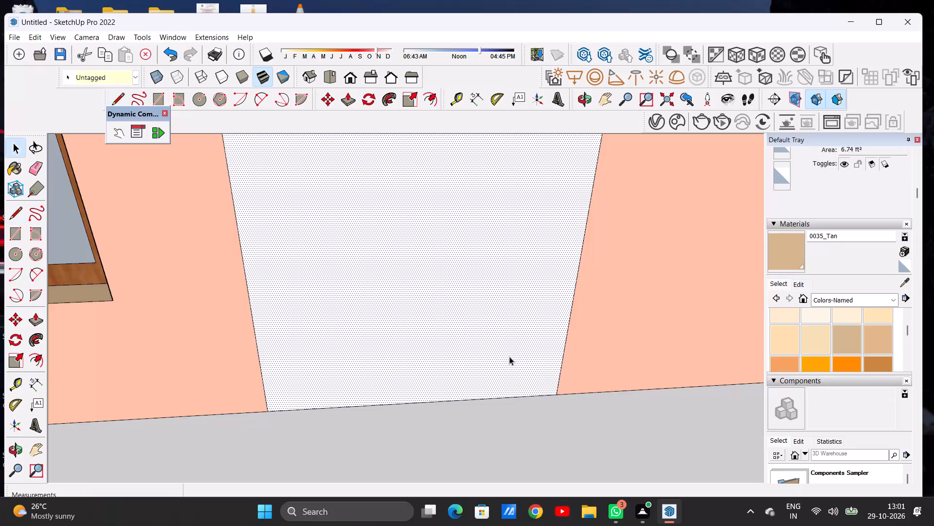
key("Delete")
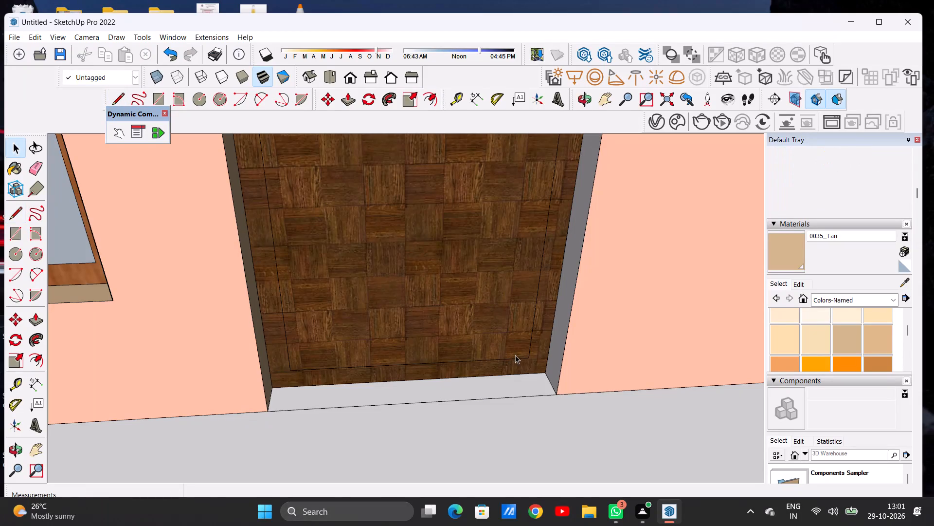
Apply 0035_Tan to the threshold strip at the foot of the first-floor balcony door.
left_click(783, 262)
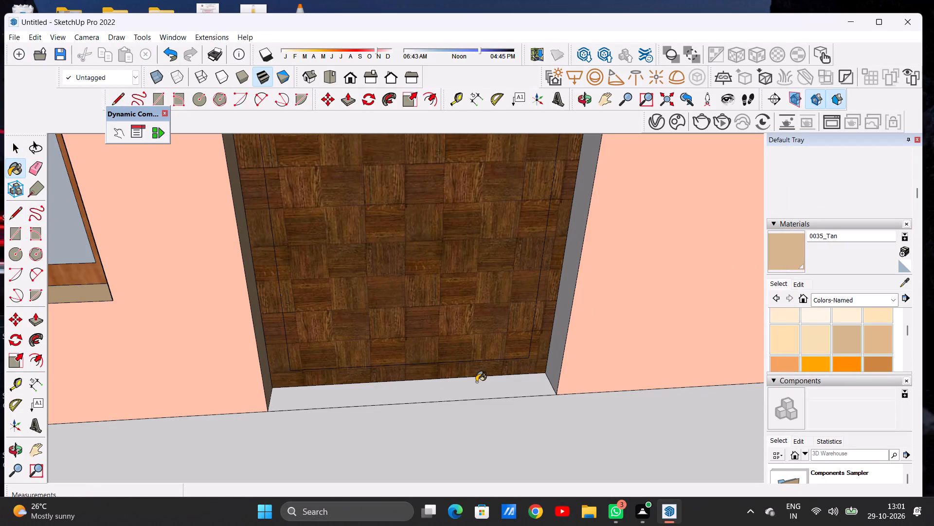
left_click(475, 385)
Apply 0035_Tan to the first-floor balcony door's side reveal farthest from the window.
scroll(467, 384, "down", 4)
middle_click_drag(498, 380, 539, 362)
scroll(558, 321, "up", 2)
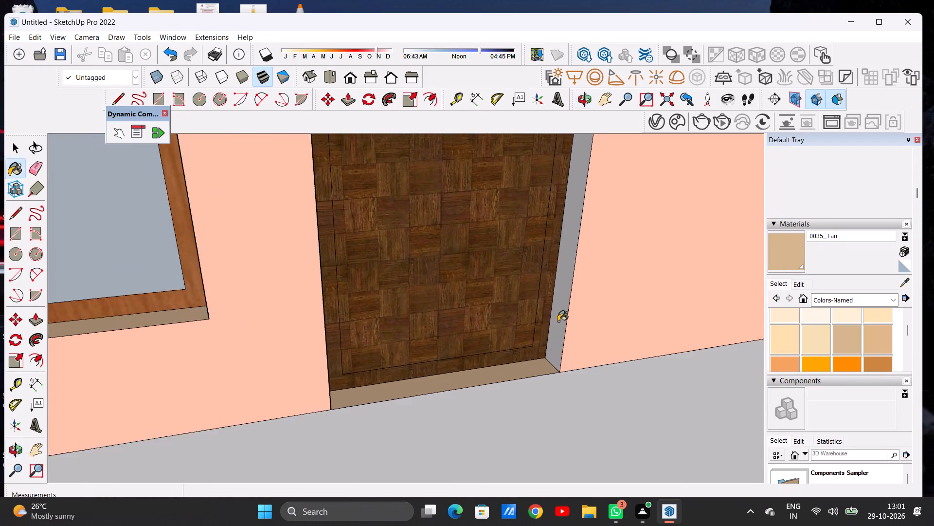
scroll(558, 321, "up", 5)
left_click(557, 321)
Reapply 0035_Tan to the top reveal of the first-floor balcony door.
scroll(488, 370, "down", 5)
scroll(443, 380, "down", 5)
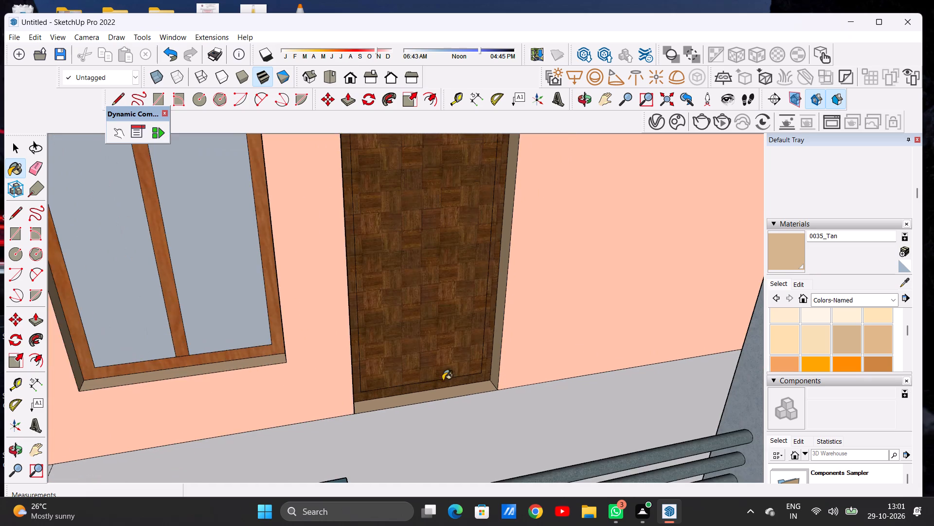
scroll(416, 383, "down", 9)
middle_click_drag(434, 371, 416, 296)
scroll(431, 297, "up", 20)
scroll(431, 297, "up", 3)
middle_click_drag(470, 335, 451, 267)
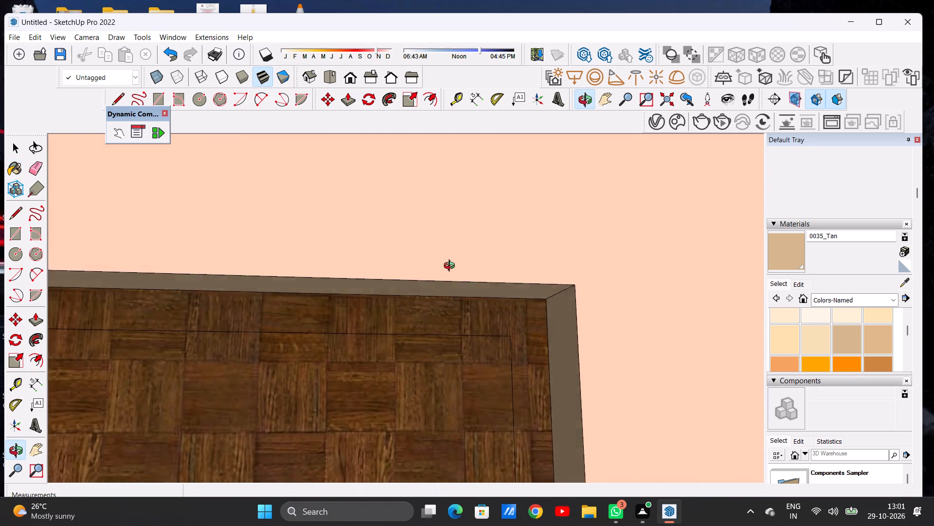
middle_click_drag(451, 267, 432, 231)
left_click(456, 274)
Examine the whole facade, including the ground-floor front wall, planter and entrance steps.
scroll(459, 299, "down", 2)
scroll(461, 300, "up", 1)
scroll(462, 300, "down", 11)
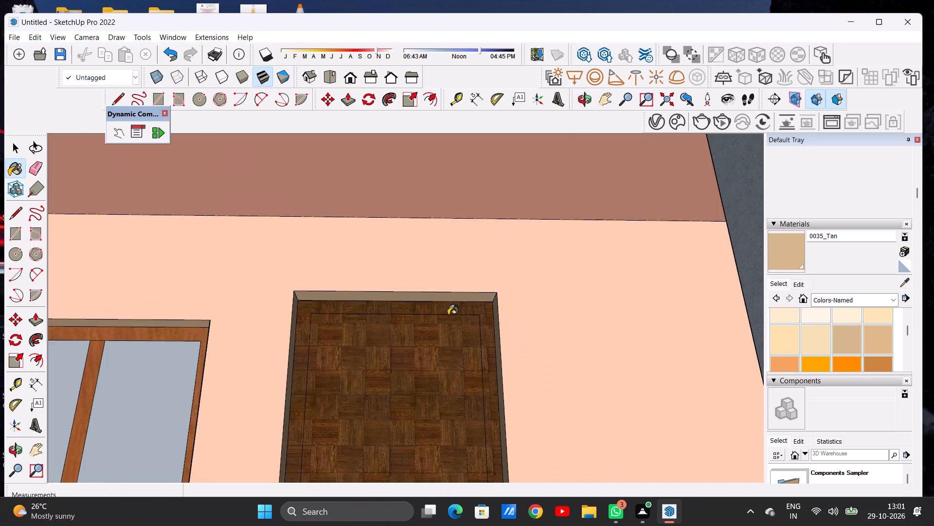
scroll(448, 315, "down", 6)
middle_click_drag(393, 327, 383, 429)
scroll(398, 357, "down", 6)
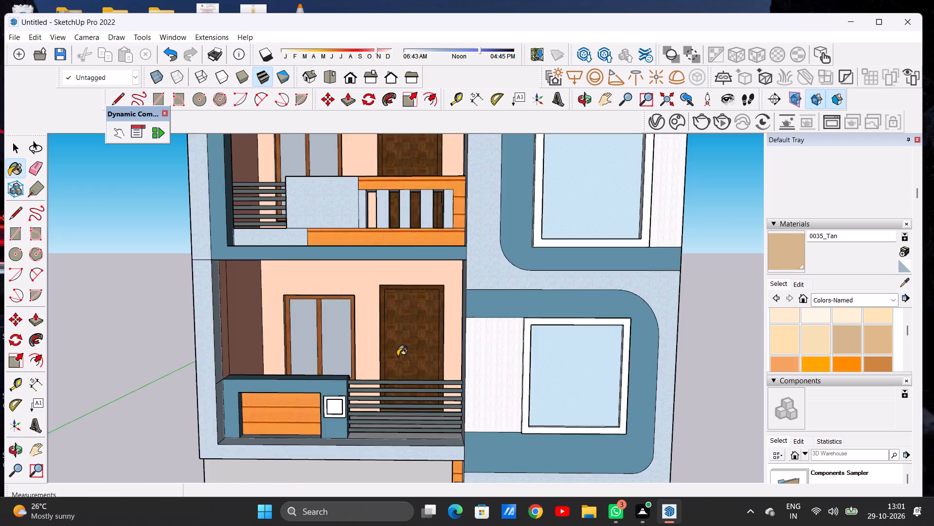
scroll(397, 356, "down", 13)
middle_click_drag(373, 354, 372, 358)
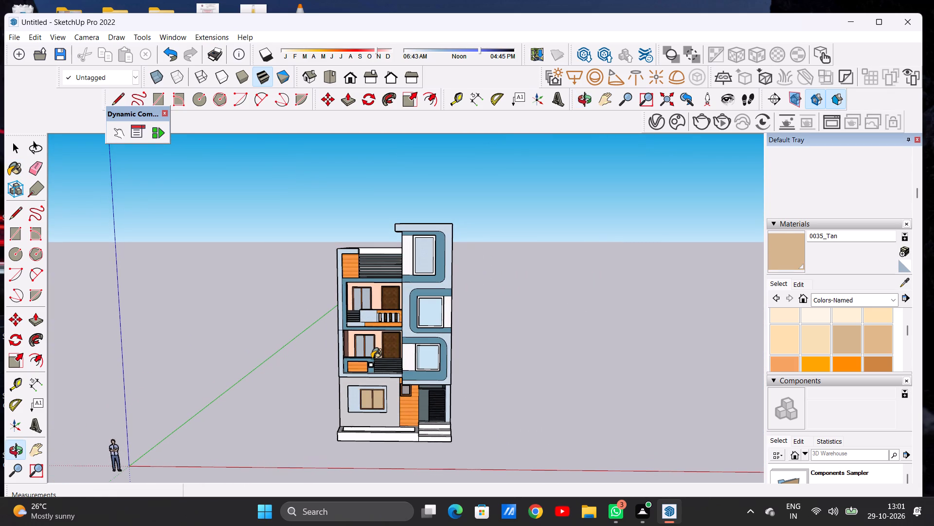
key("space")
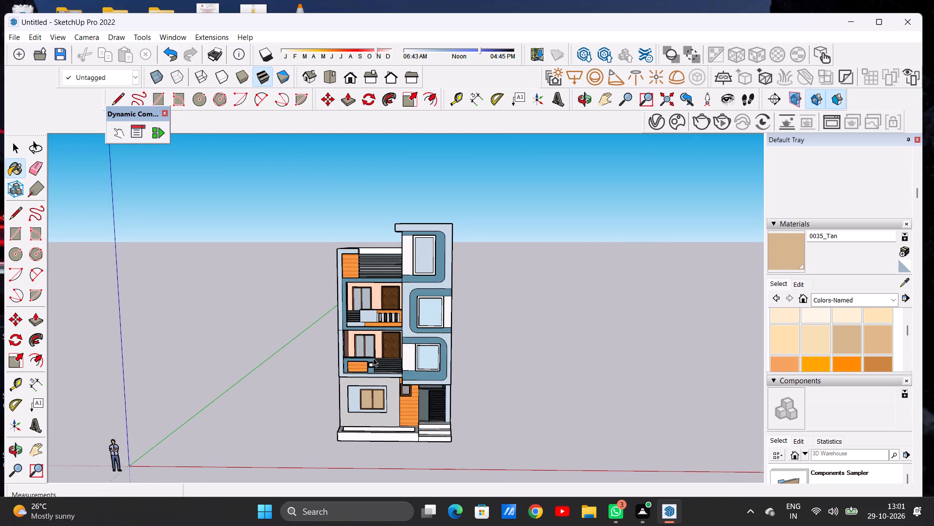
scroll(389, 418, "up", 1)
scroll(389, 422, "down", 1)
scroll(389, 423, "up", 7)
scroll(379, 350, "down", 7)
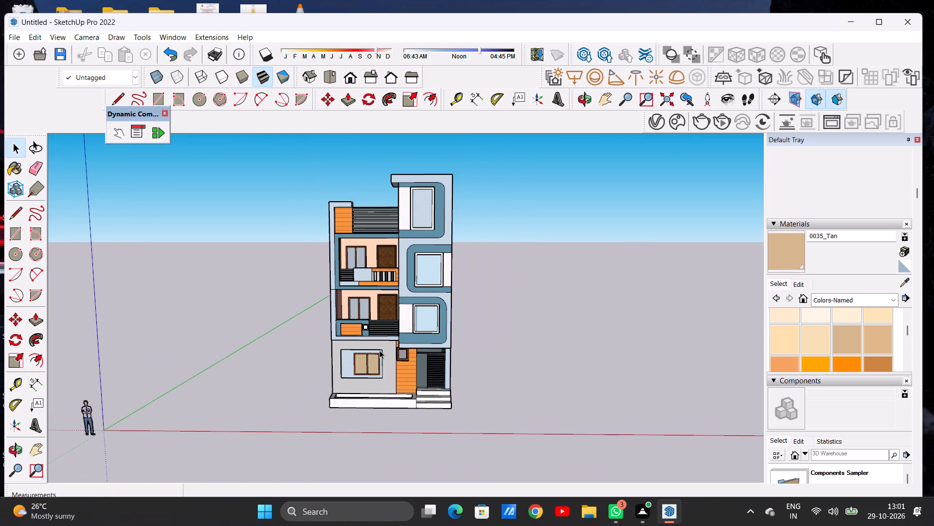
scroll(452, 407, "up", 9)
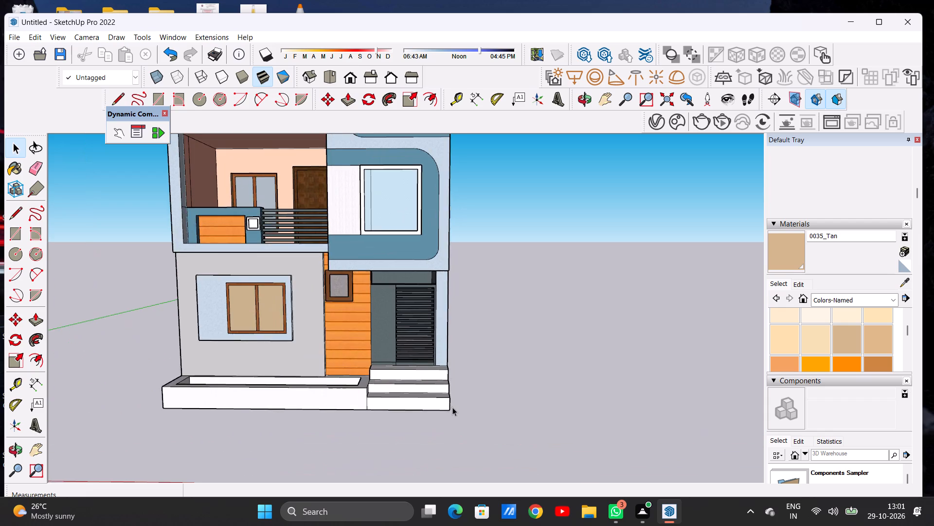
scroll(452, 407, "up", 5)
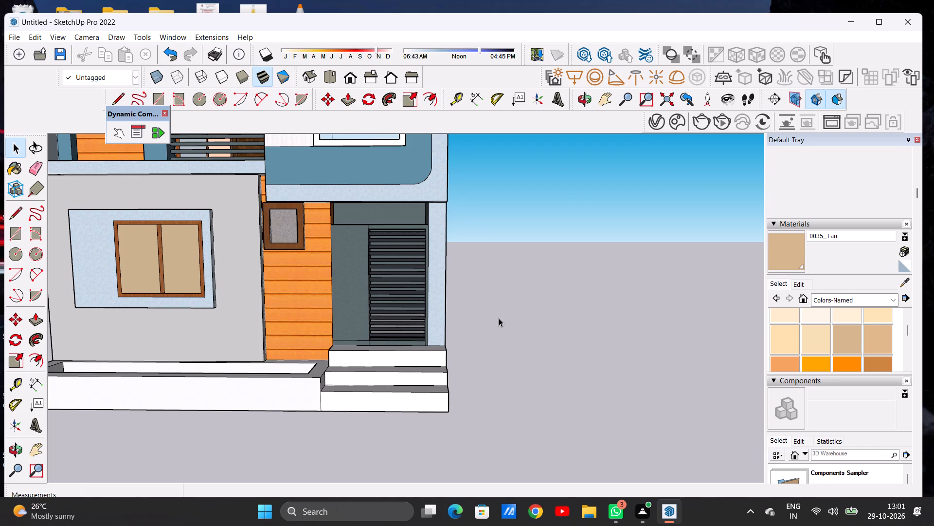
Apply Stone Vein Gray from the Stone collection to the top entrance step's tread, front riser and outer side.
scroll(427, 342, "down", 5)
middle_click_drag(439, 362, 394, 422)
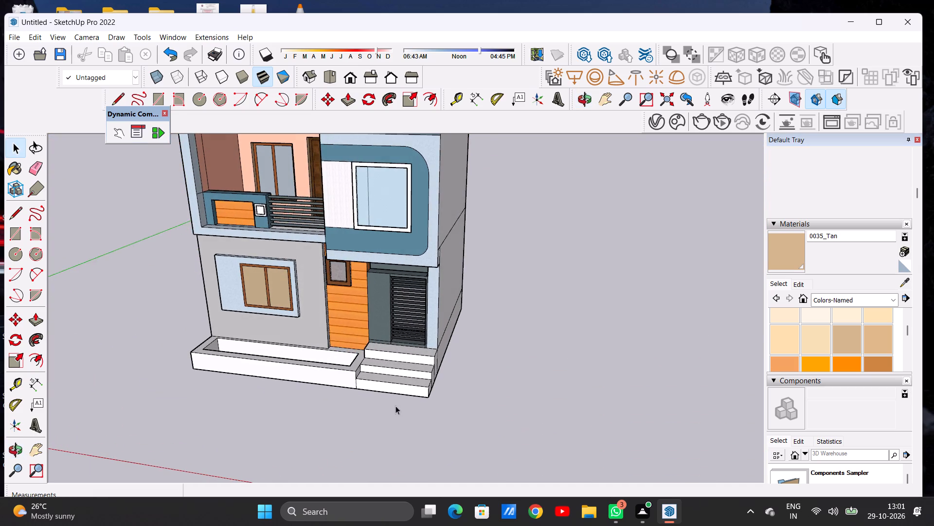
scroll(409, 345, "up", 6)
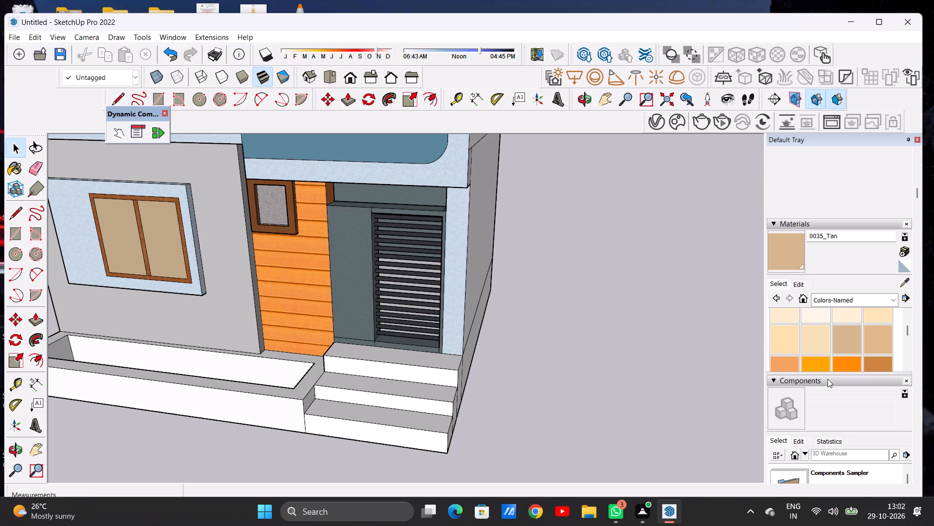
left_click(823, 302)
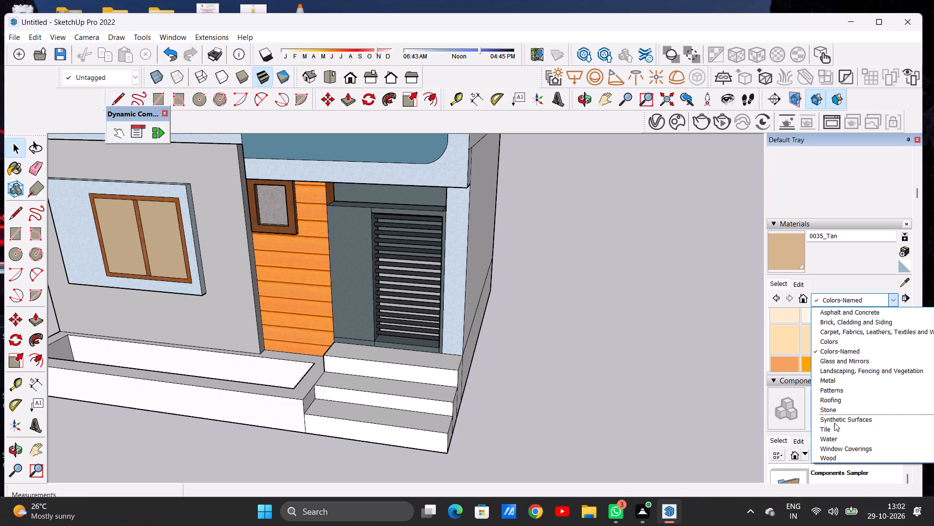
left_click(832, 413)
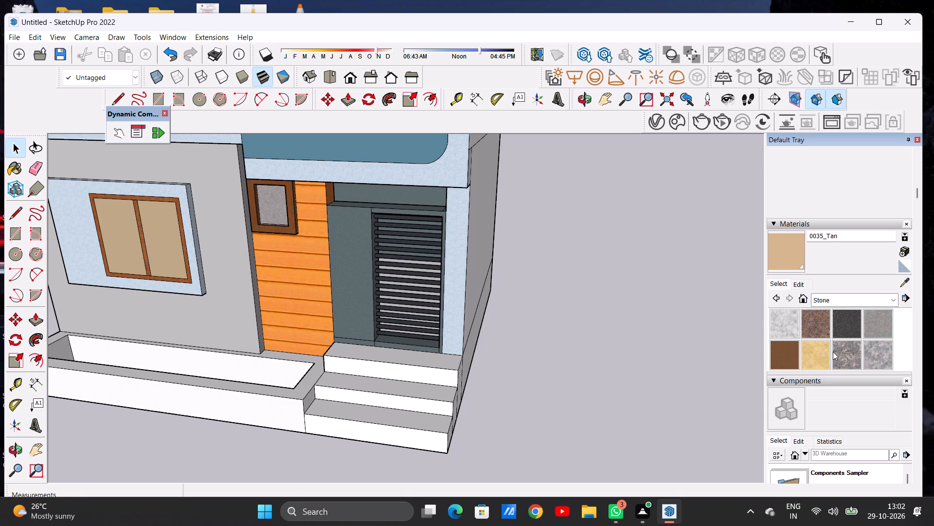
left_click(871, 355)
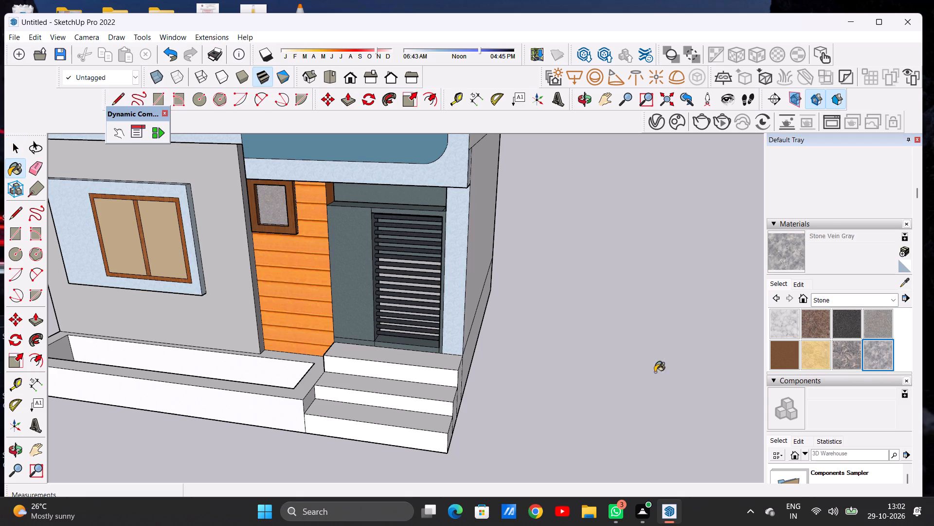
middle_click_drag(601, 375, 448, 392)
scroll(402, 377, "up", 6)
left_click(424, 367)
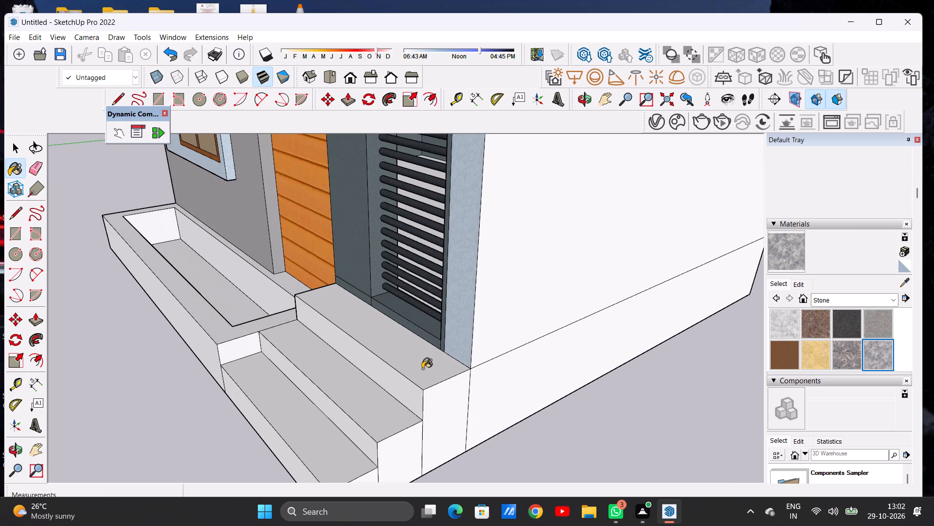
left_click(401, 388)
left_click(446, 395)
Apply Stone Vein Gray to the middle entrance step's tread, outer side and front riser.
left_click(377, 412)
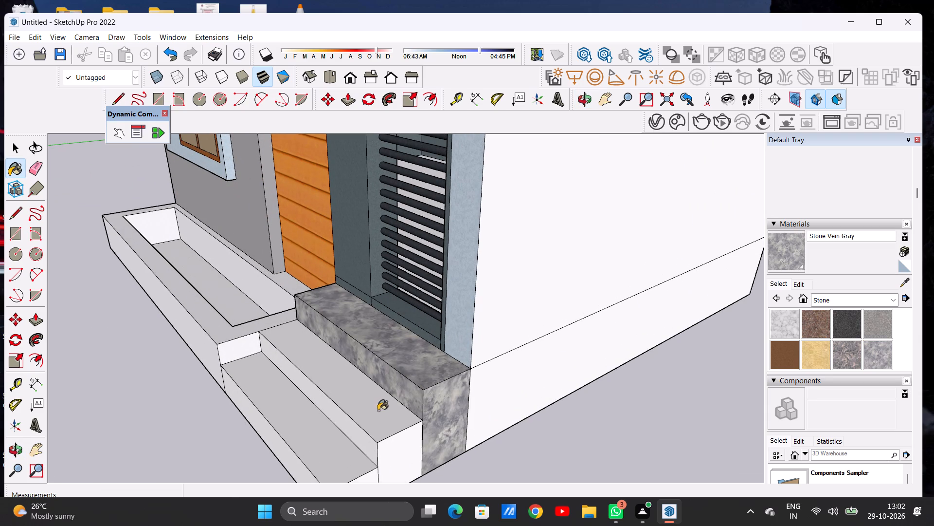
scroll(459, 383, "down", 6)
middle_click_drag(410, 447, 412, 424)
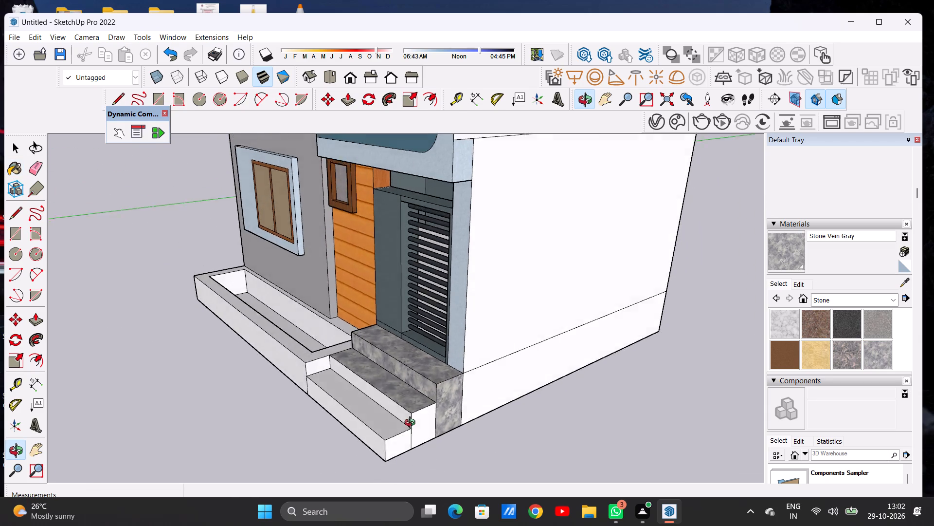
middle_click_drag(412, 424, 416, 391)
scroll(424, 413, "up", 5)
left_click(424, 415)
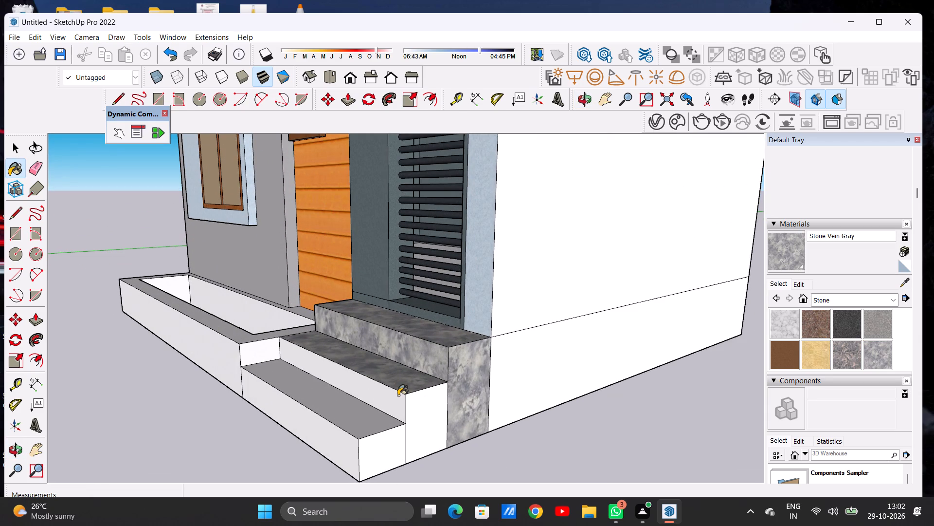
left_click(396, 394)
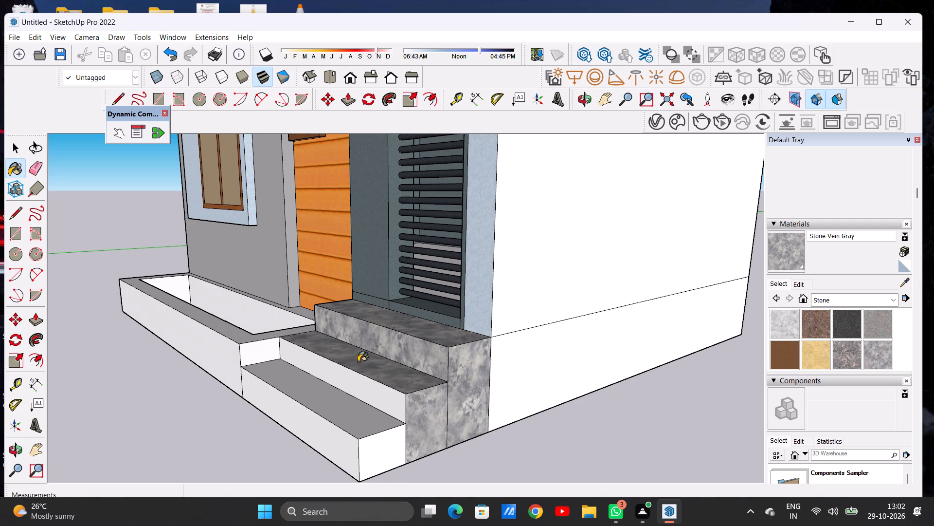
Apply Stone Vein Gray to the bottom entrance step's outer side, tread and front riser.
scroll(359, 361, "down", 2)
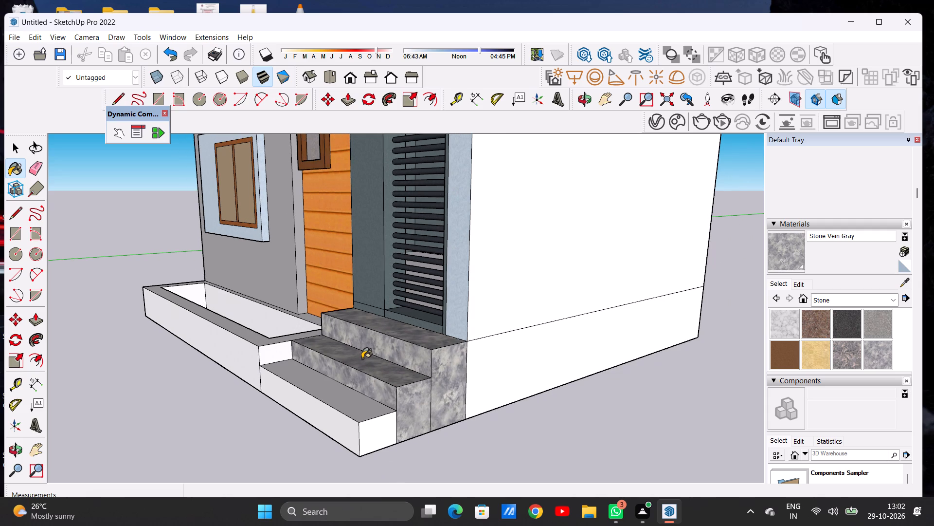
scroll(369, 446, "up", 13)
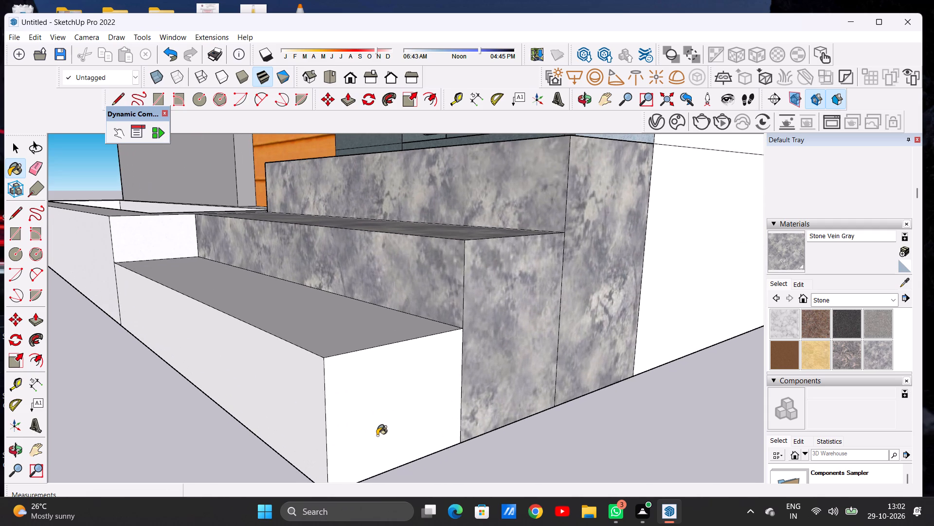
left_click(381, 430)
left_click(344, 342)
left_click(313, 389)
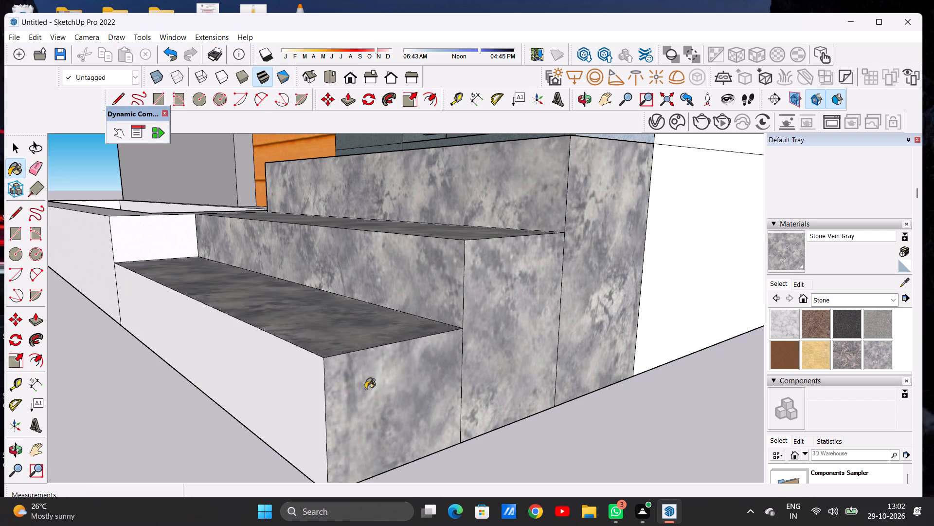
Apply Stone Vein Gray to the top entrance step's short side face next to the planter.
scroll(380, 392, "down", 20)
scroll(380, 392, "down", 2)
middle_click_drag(394, 393, 658, 348)
scroll(439, 305, "up", 20)
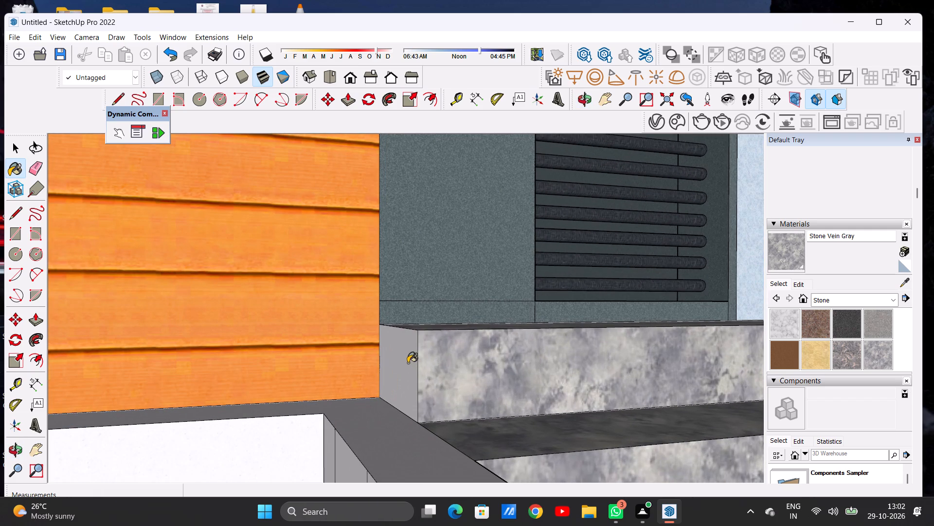
left_click(408, 363)
Apply Stone Vein Gray to the long front face of the ground-floor planter.
scroll(428, 350, "down", 13)
middle_click_drag(426, 344, 354, 404)
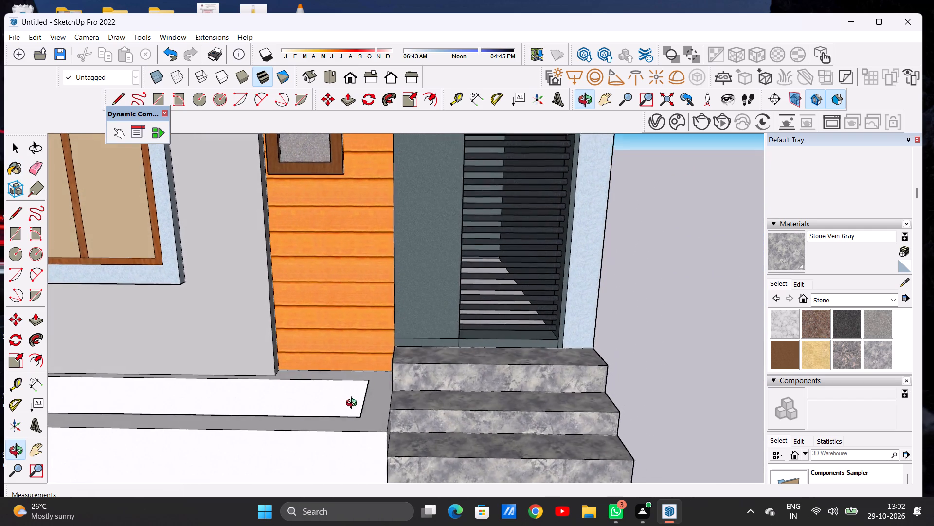
middle_click_drag(354, 404, 352, 405)
scroll(439, 394, "down", 9)
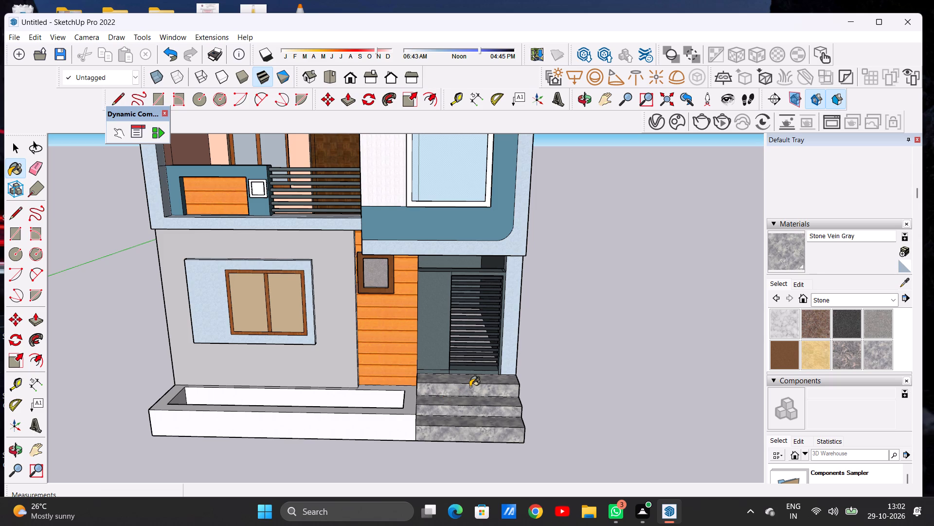
scroll(470, 387, "down", 1)
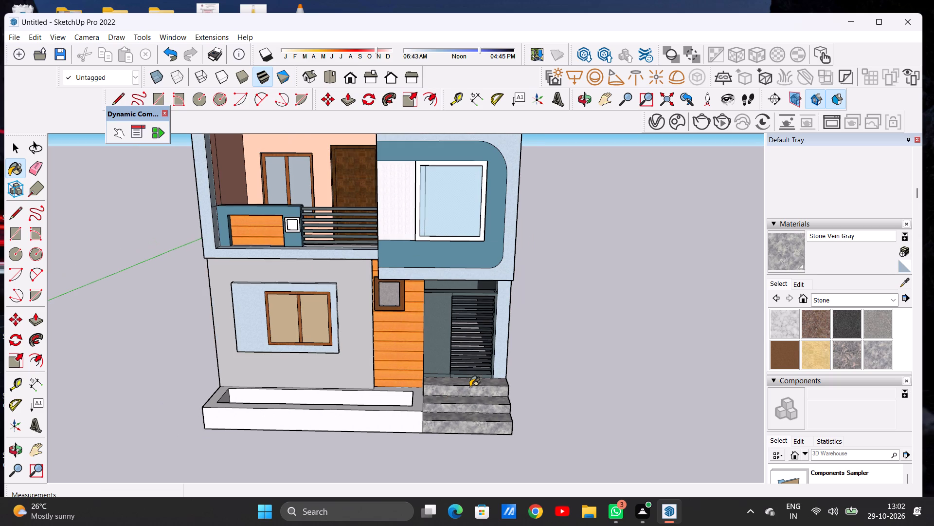
scroll(387, 432, "up", 8)
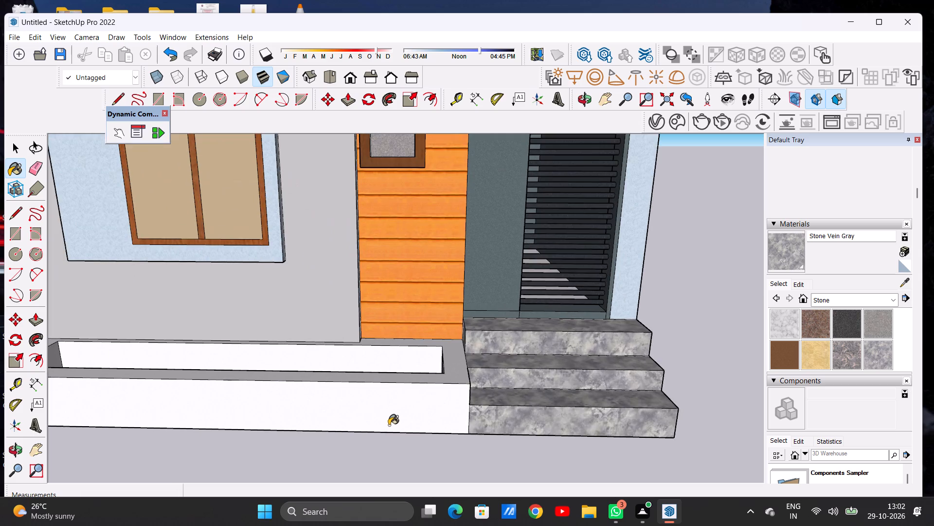
scroll(392, 422, "up", 6)
left_click(412, 411)
Apply Stone Vein Gray to the planter's end face farthest from the steps and to its top rim.
scroll(476, 407, "down", 11)
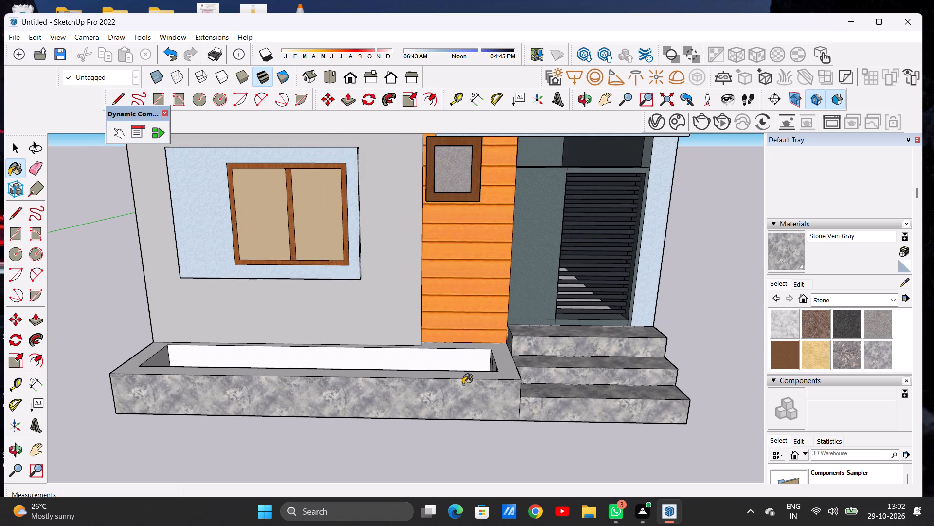
middle_click_drag(315, 362, 552, 372)
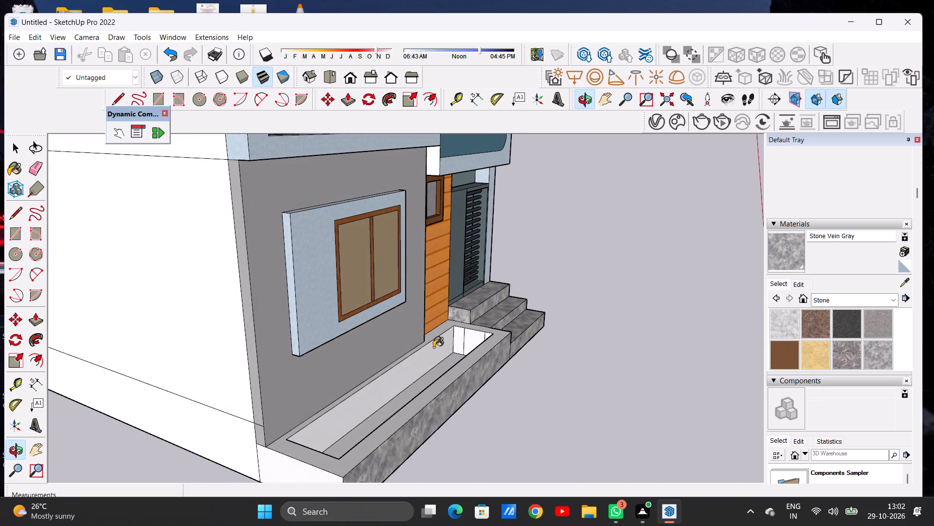
scroll(433, 347, "down", 6)
scroll(373, 423, "up", 13)
left_click(392, 403)
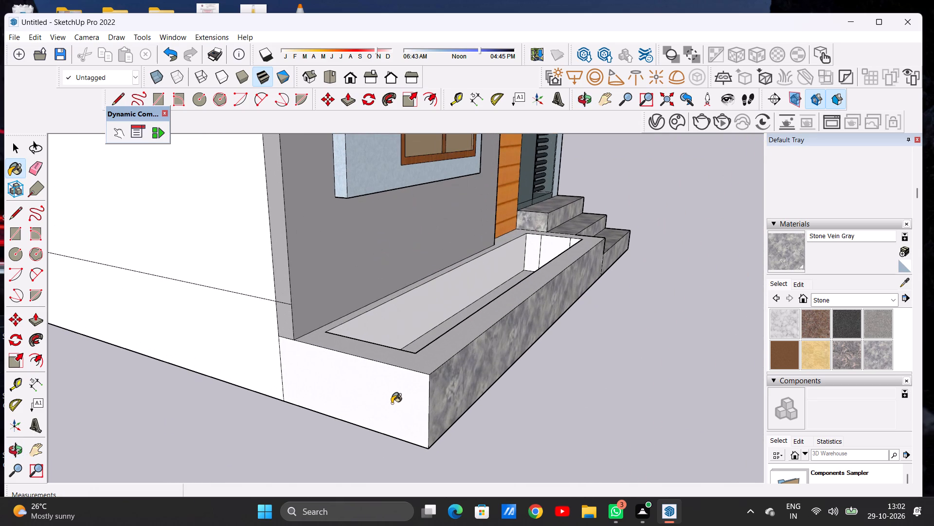
middle_click_drag(426, 358, 247, 464)
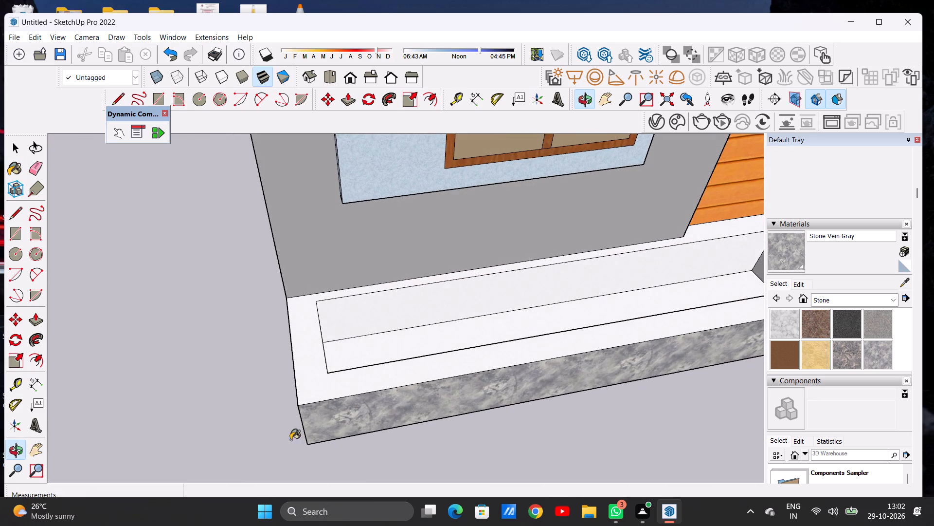
left_click(306, 375)
Raise the planter's inner floor by about 1' 6 1/4" with Push/Pull, keeping it just below the rim.
scroll(292, 391, "down", 11)
middle_click_drag(470, 359, 413, 416)
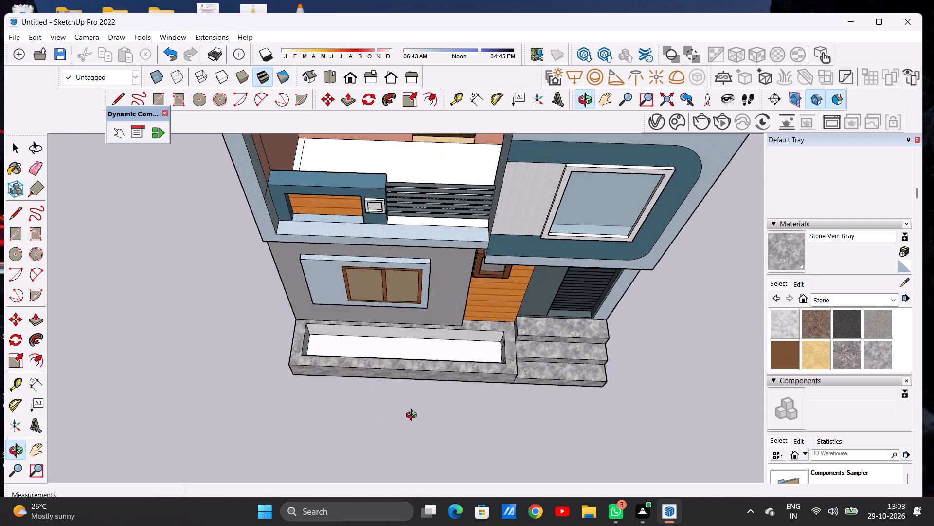
middle_click_drag(413, 416, 416, 413)
key("space")
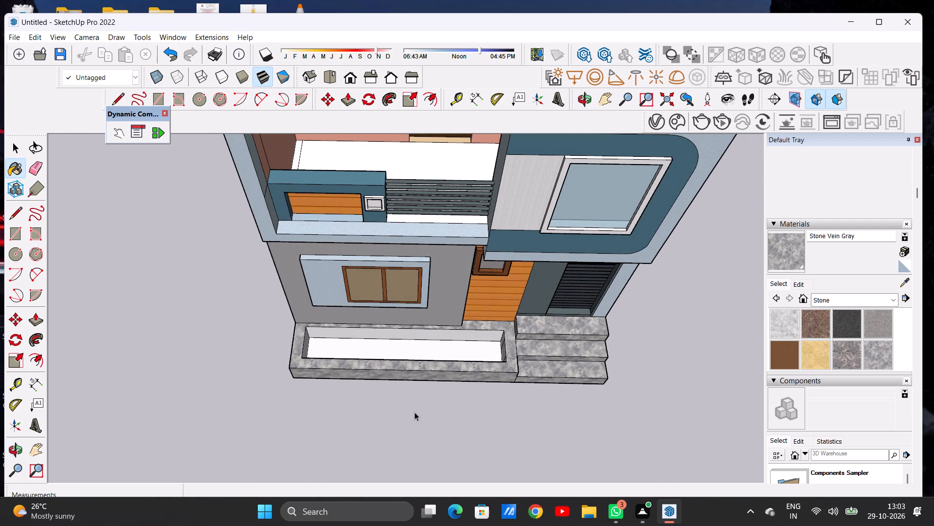
type("P")
scroll(529, 345, "up", 6)
scroll(474, 343, "up", 6)
scroll(481, 356, "down", 1)
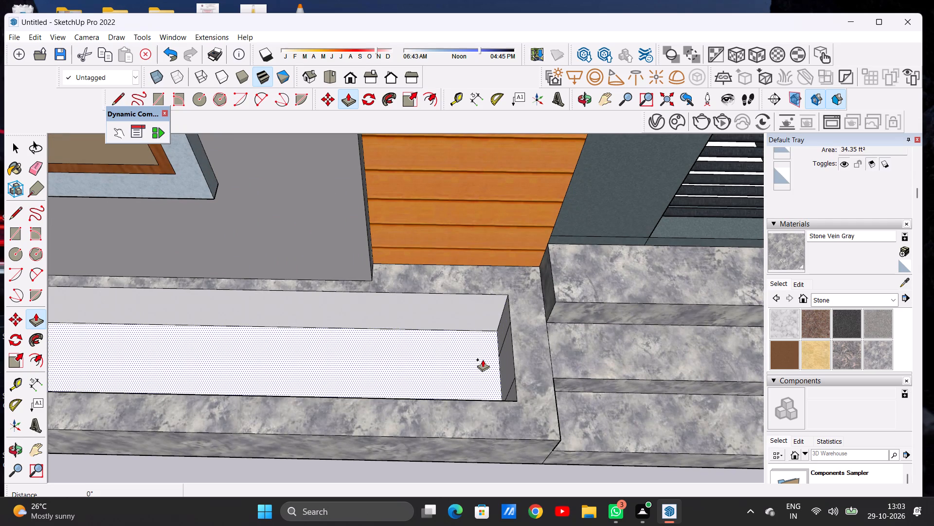
left_click(483, 359)
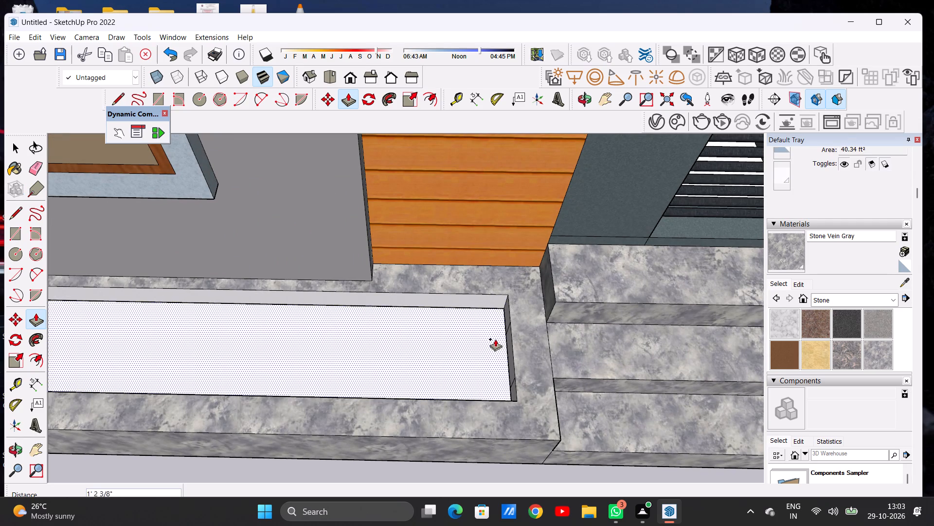
left_click(497, 334)
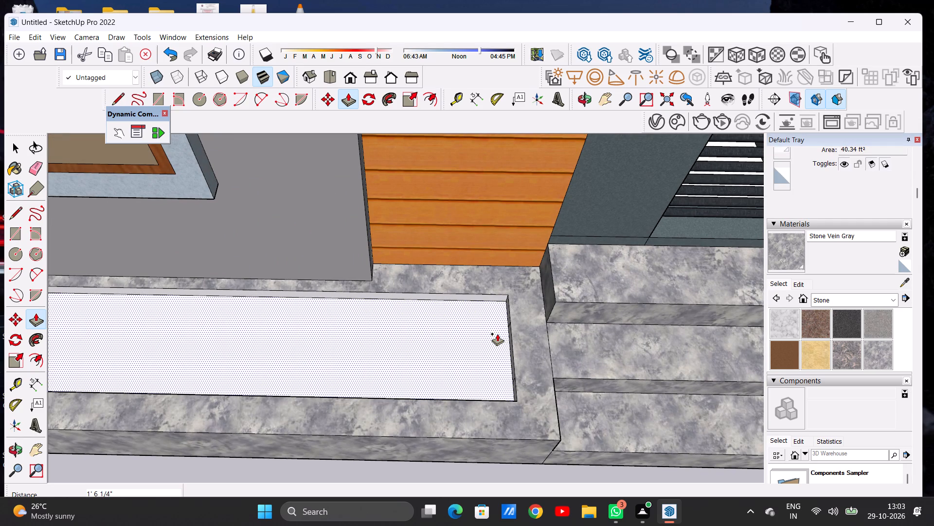
key("space")
Examine the raised planter bed, the stone steps and the front facade from several distances and angles.
scroll(474, 335, "down", 12)
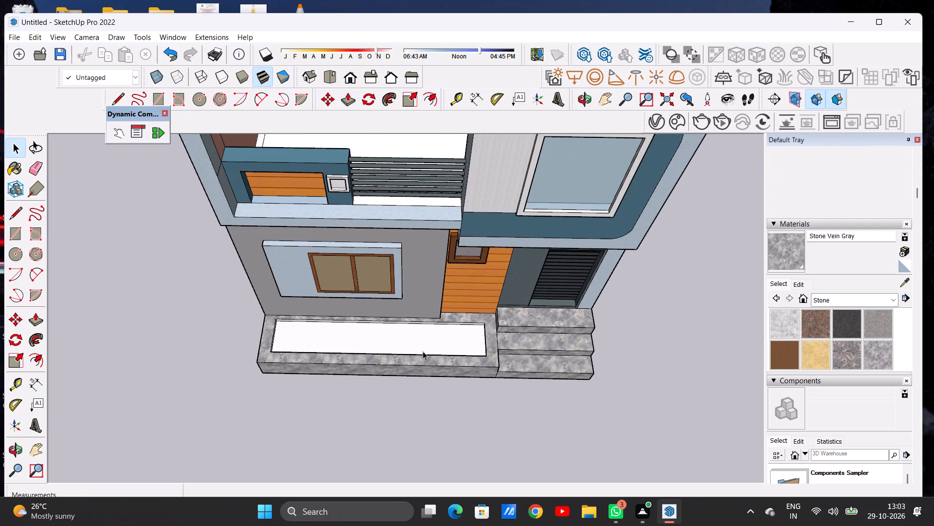
middle_click_drag(421, 351, 436, 256)
scroll(444, 340, "up", 9)
middle_click_drag(446, 358, 443, 325)
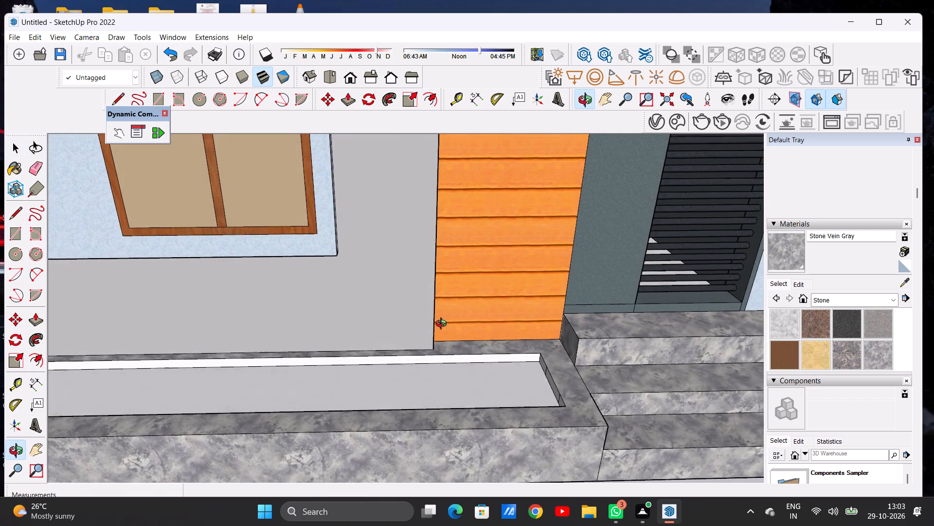
middle_click_drag(443, 325, 442, 314)
scroll(428, 400, "down", 9)
scroll(389, 409, "down", 3)
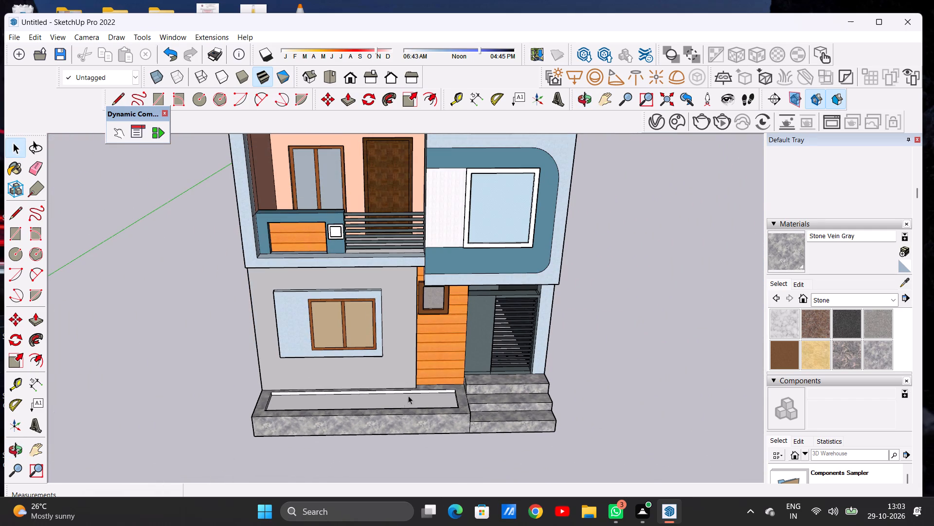
middle_click(381, 368)
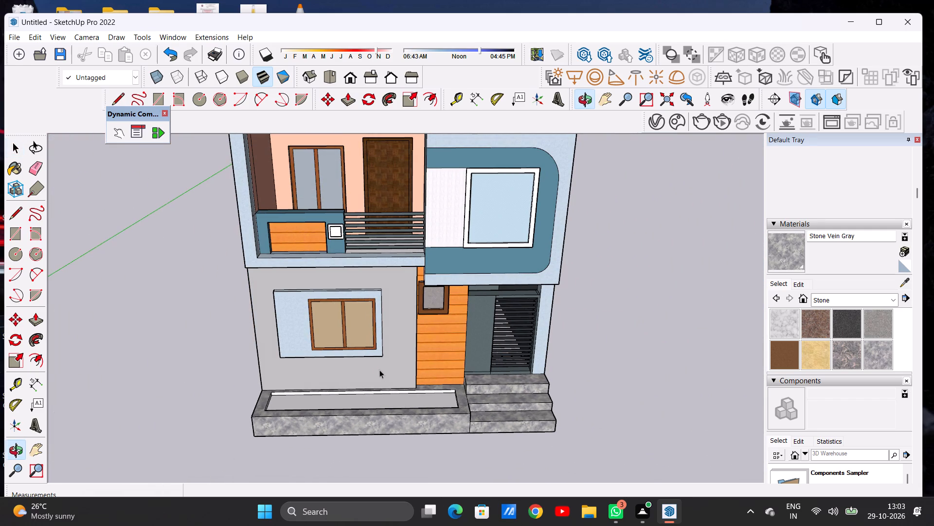
scroll(357, 403, "down", 1)
scroll(357, 404, "up", 1)
scroll(357, 404, "down", 4)
middle_click_drag(409, 421, 413, 323)
middle_click_drag(414, 431, 413, 427)
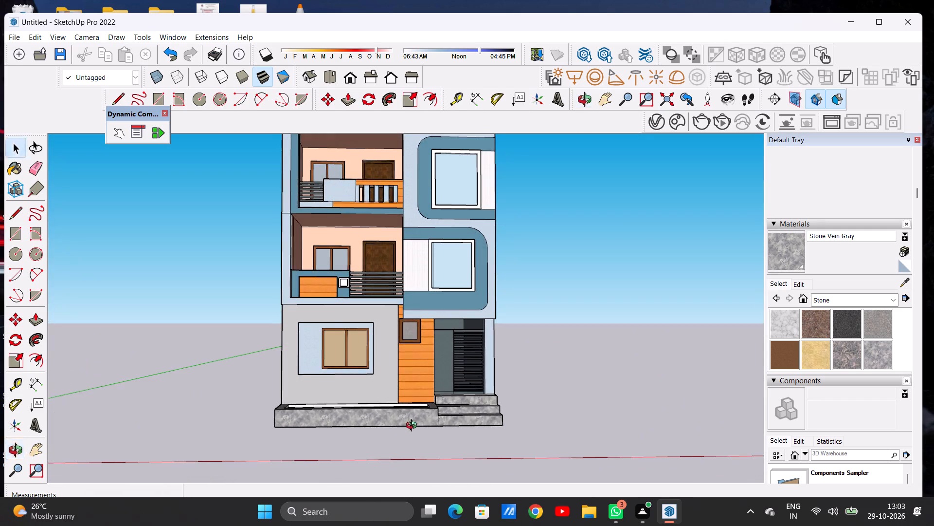
middle_click_drag(413, 427, 395, 470)
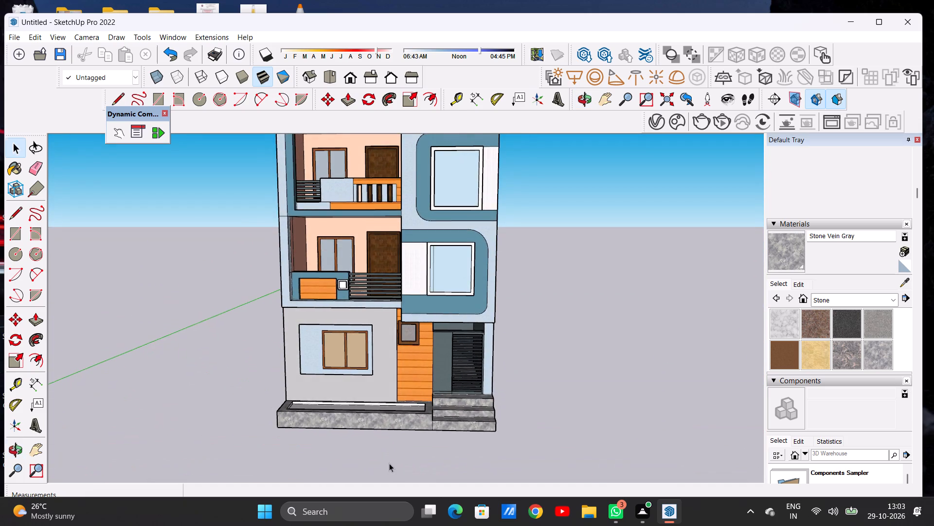
scroll(388, 462, "down", 6)
scroll(391, 415, "up", 6)
scroll(401, 437, "down", 1)
scroll(401, 439, "up", 9)
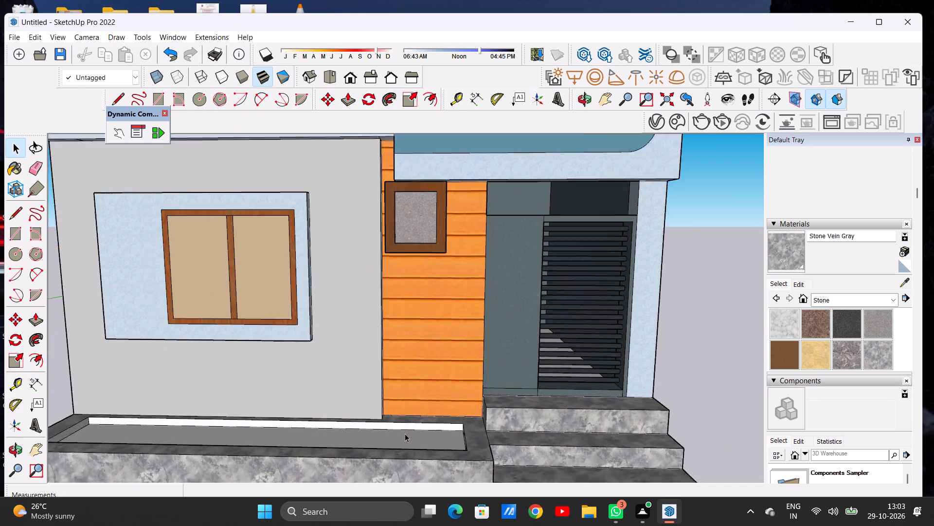
scroll(405, 433, "up", 10)
middle_click_drag(407, 432, 406, 399)
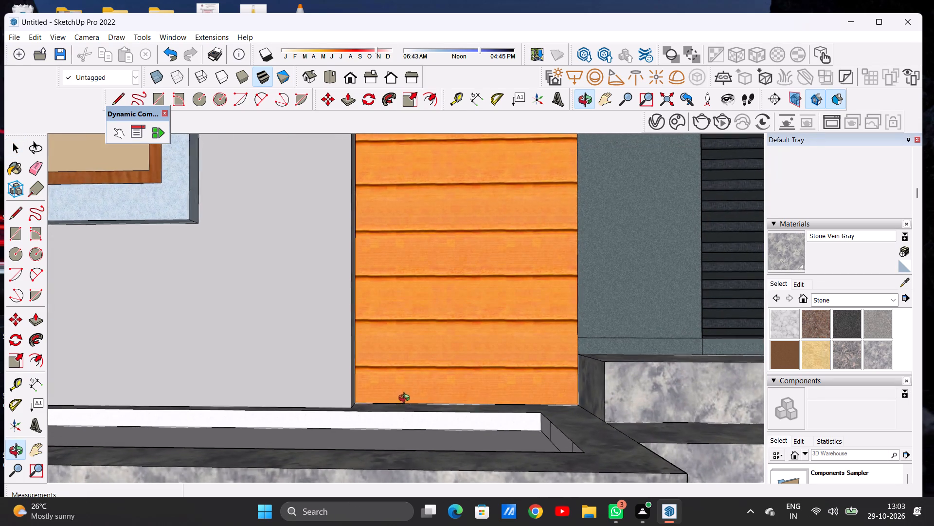
Apply Stone Vein Gray to the planter's long inner face beside the wall and the inner end faces next to the steps.
middle_click_drag(406, 399, 406, 400)
left_click(777, 249)
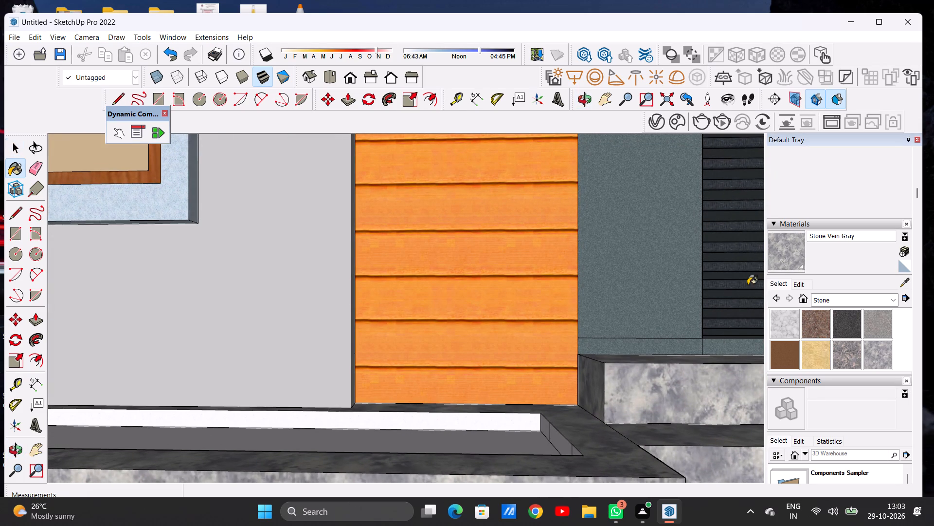
left_click(483, 419)
scroll(507, 418, "down", 6)
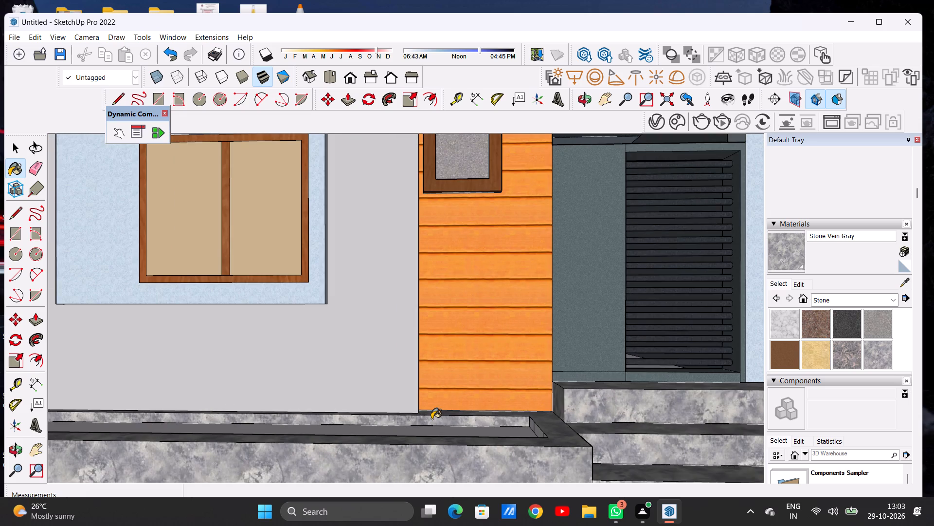
middle_click_drag(437, 423, 568, 471)
scroll(546, 402, "up", 12)
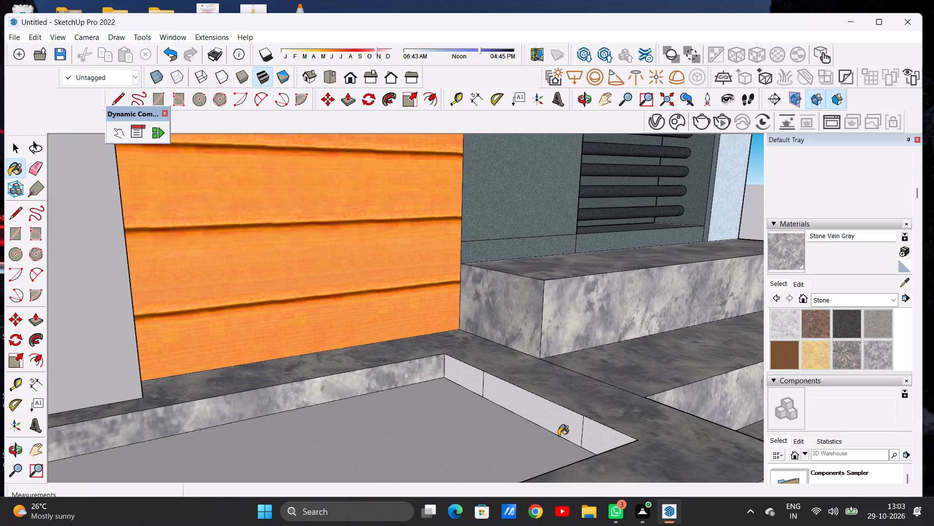
left_click(593, 437)
left_click(567, 417)
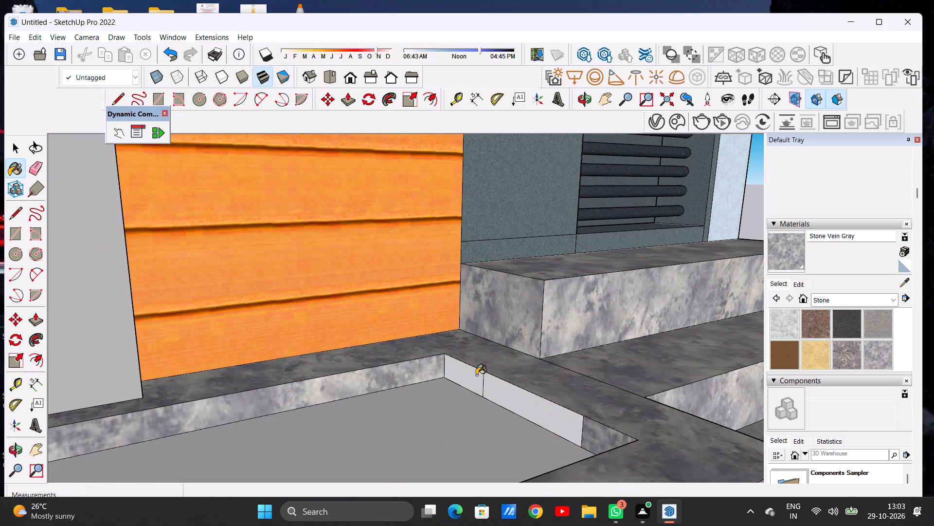
left_click(476, 375)
Apply Stone Vein Gray to the planter's inner end face farthest from the steps.
scroll(505, 399, "down", 11)
scroll(546, 401, "down", 16)
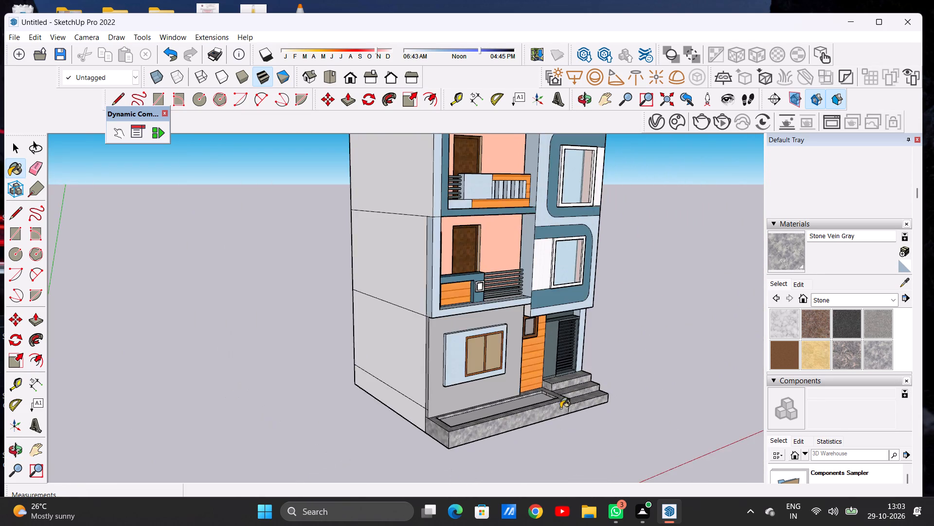
middle_click_drag(556, 409, 315, 432)
scroll(340, 412, "up", 1)
scroll(342, 412, "down", 1)
scroll(343, 413, "up", 13)
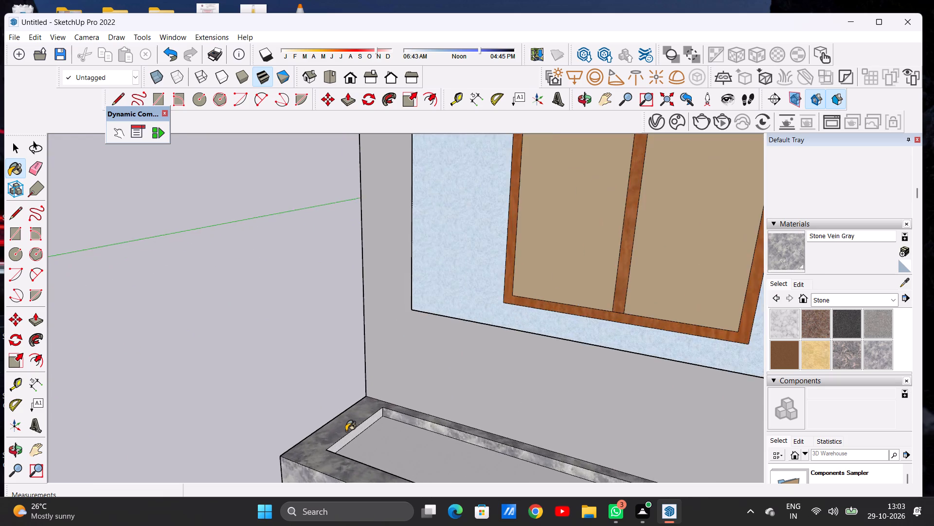
scroll(346, 431, "up", 5)
scroll(345, 454, "down", 2)
scroll(345, 447, "up", 6)
left_click(329, 439)
scroll(414, 424, "down", 2)
scroll(415, 424, "up", 1)
scroll(415, 424, "down", 2)
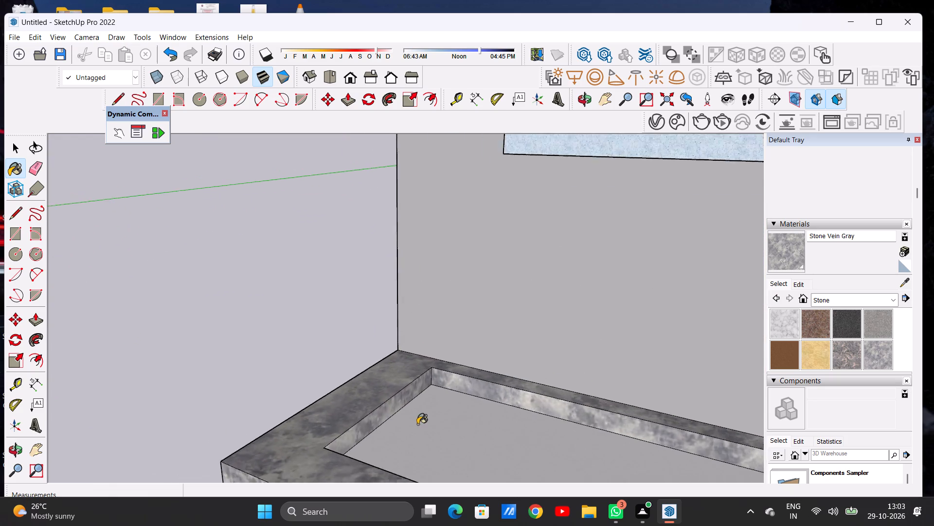
Apply Stone Vein Gray to the inner side of the planter's long front wall.
scroll(417, 424, "down", 14)
scroll(458, 416, "down", 8)
middle_click_drag(403, 420, 568, 421)
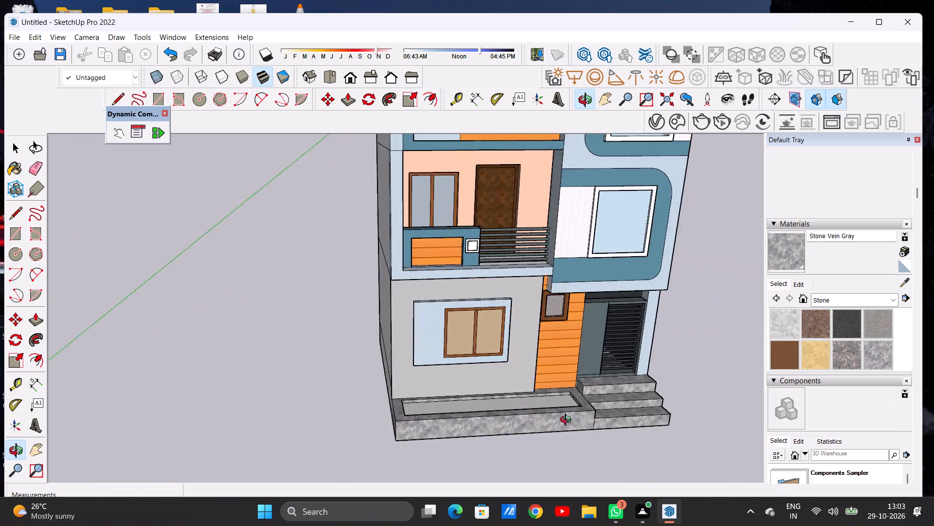
middle_click_drag(568, 421, 665, 418)
middle_click_drag(397, 421, 645, 376)
scroll(499, 361, "up", 6)
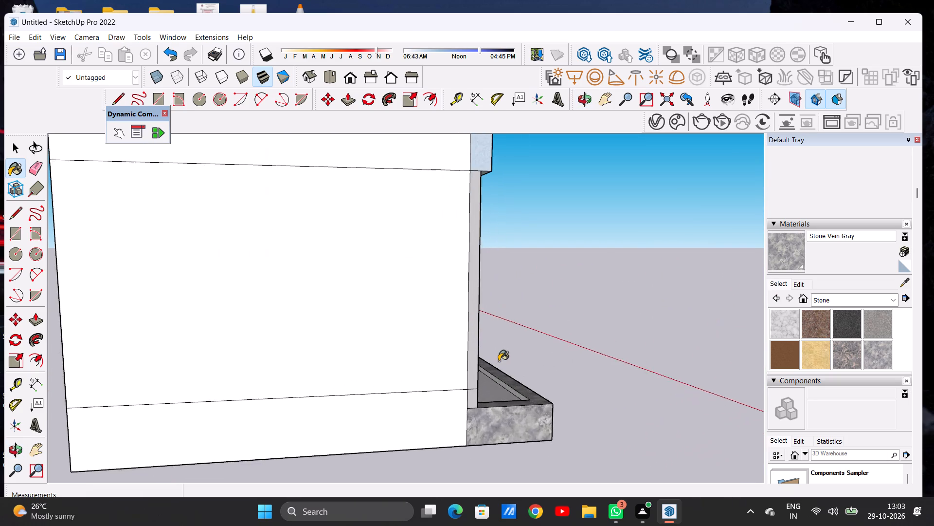
scroll(509, 369, "up", 16)
left_click(521, 420)
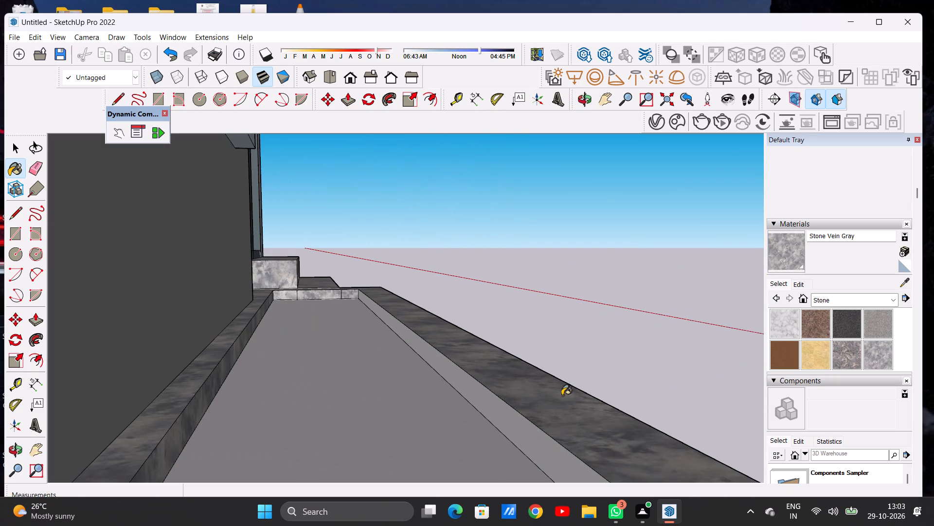
Examine the finished planter and the whole front facade from several distances and angles for surfaces still lacking material.
middle_click_drag(601, 385, 289, 387)
scroll(553, 381, "down", 12)
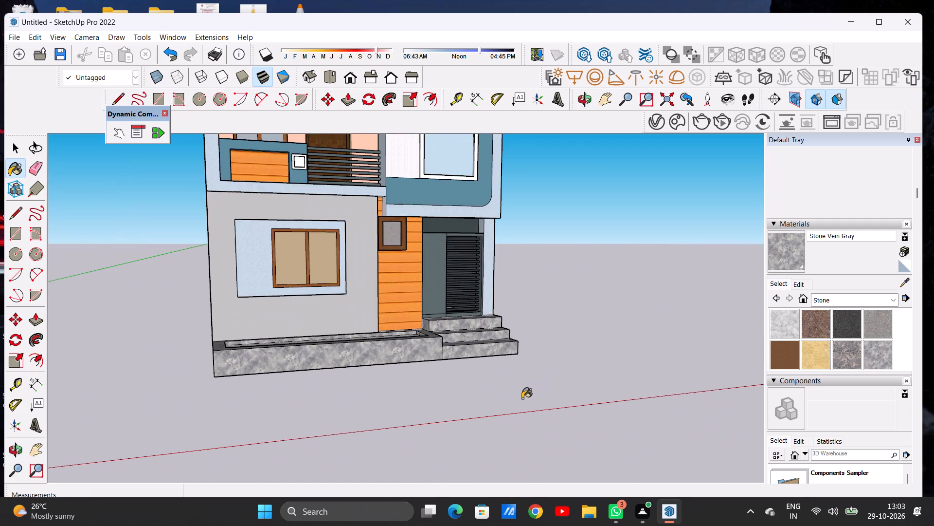
scroll(522, 398, "down", 2)
scroll(483, 390, "down", 10)
middle_click_drag(530, 383, 415, 377)
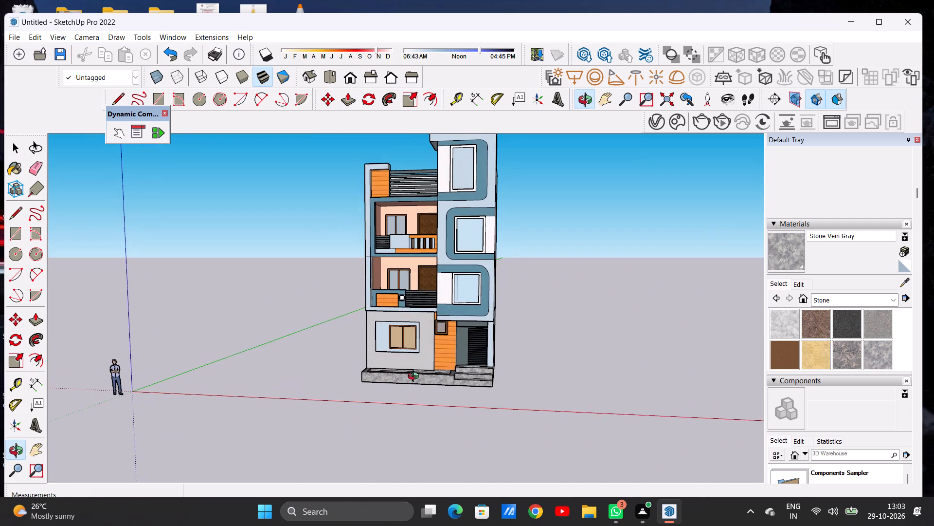
middle_click_drag(415, 377, 431, 377)
scroll(413, 403, "down", 5)
scroll(427, 346, "up", 1)
scroll(427, 346, "down", 1)
scroll(427, 346, "up", 1)
middle_click_drag(419, 374, 432, 370)
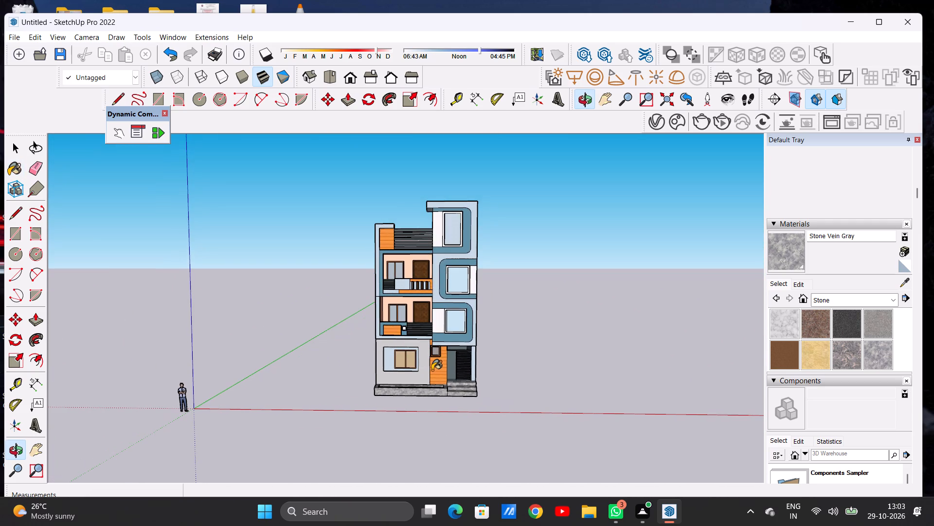
key("space")
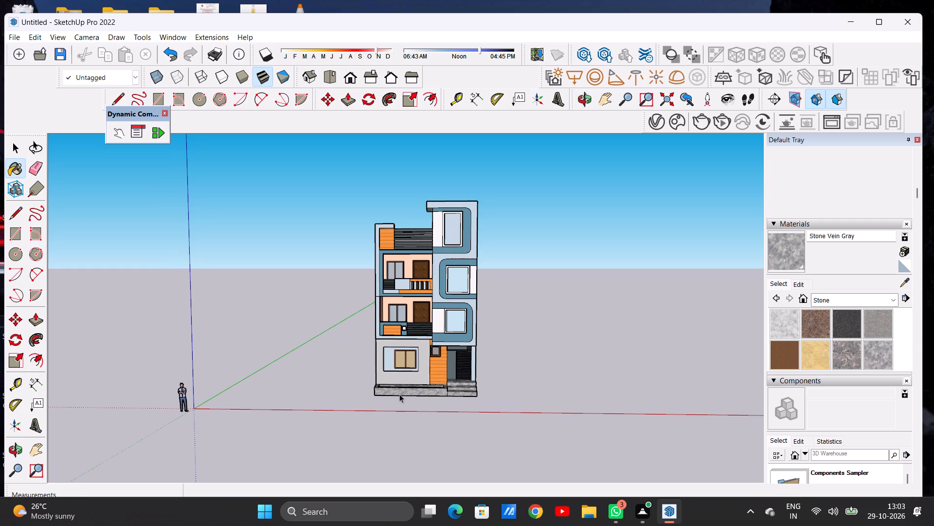
scroll(389, 405, "down", 6)
scroll(416, 331, "up", 6)
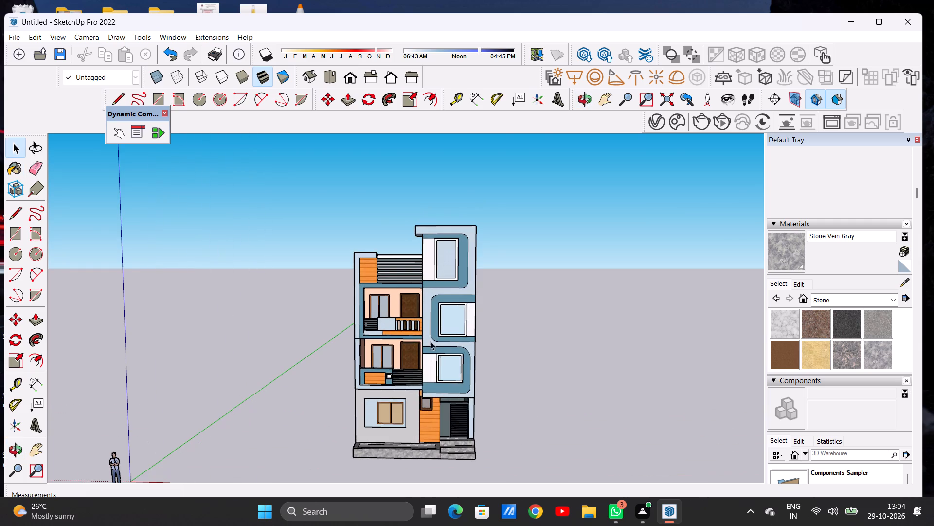
scroll(415, 427, "up", 8)
scroll(428, 419, "down", 3)
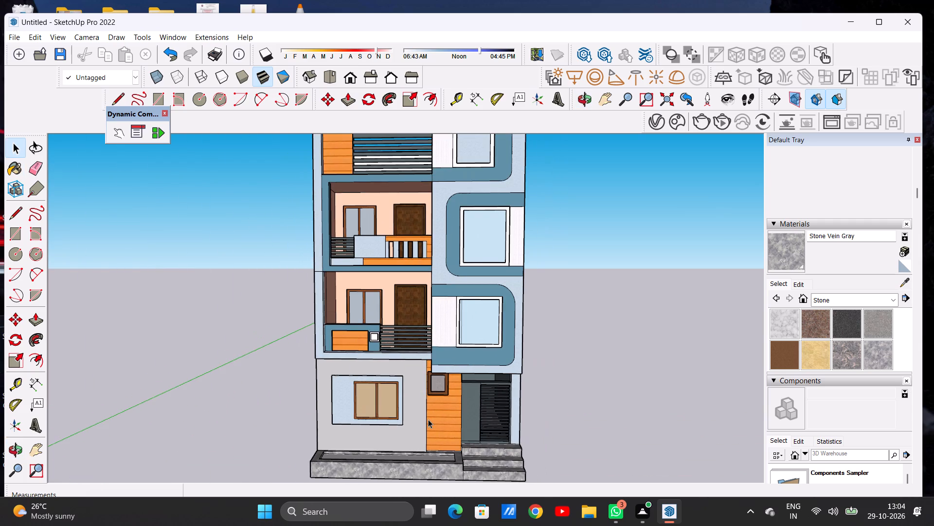
scroll(428, 419, "down", 4)
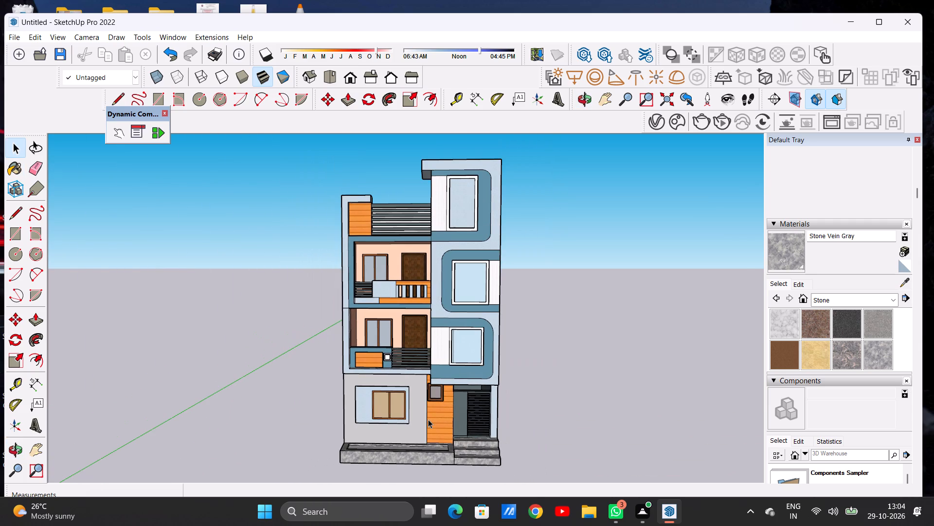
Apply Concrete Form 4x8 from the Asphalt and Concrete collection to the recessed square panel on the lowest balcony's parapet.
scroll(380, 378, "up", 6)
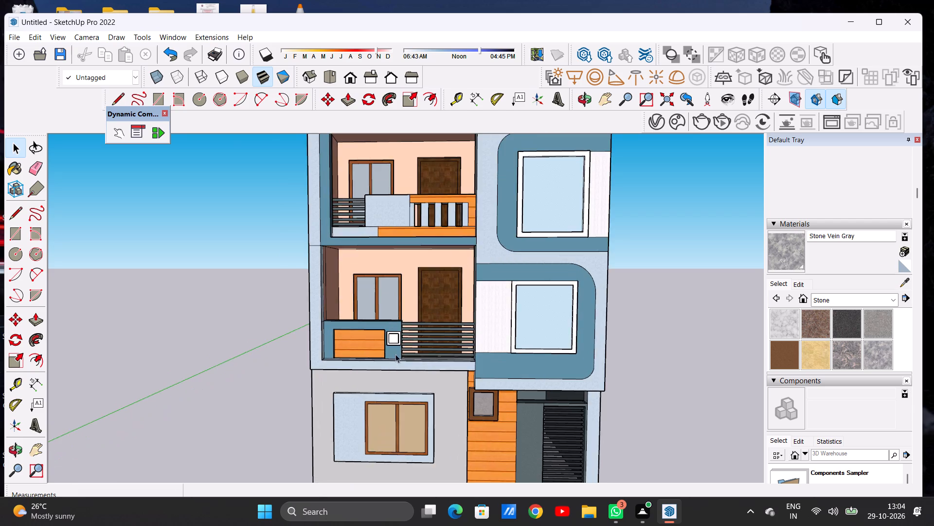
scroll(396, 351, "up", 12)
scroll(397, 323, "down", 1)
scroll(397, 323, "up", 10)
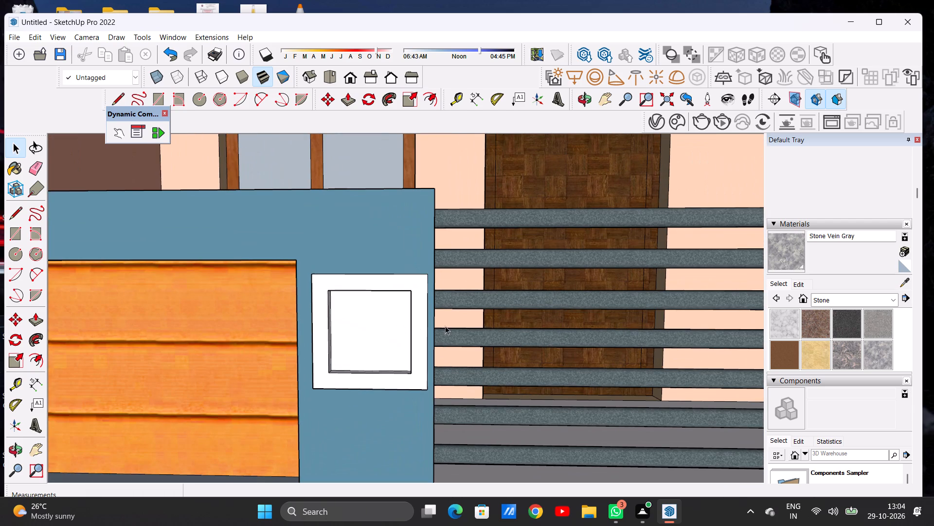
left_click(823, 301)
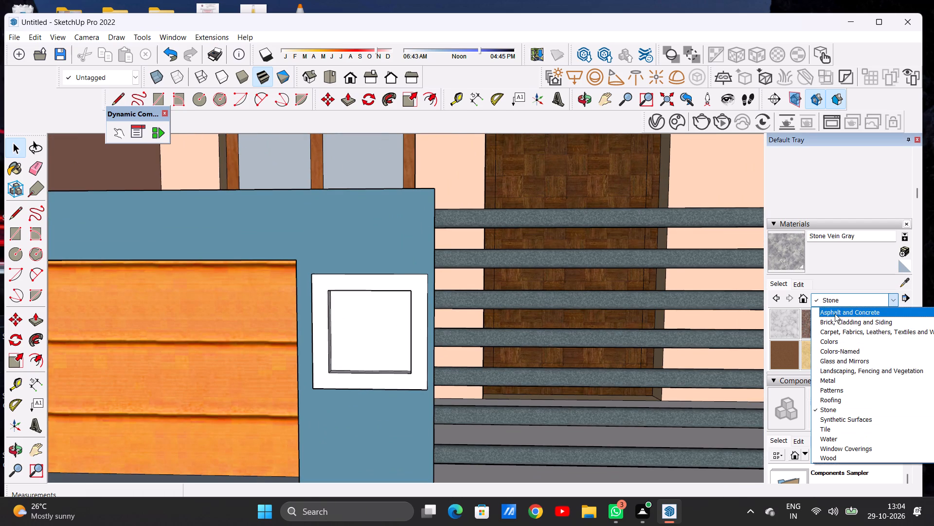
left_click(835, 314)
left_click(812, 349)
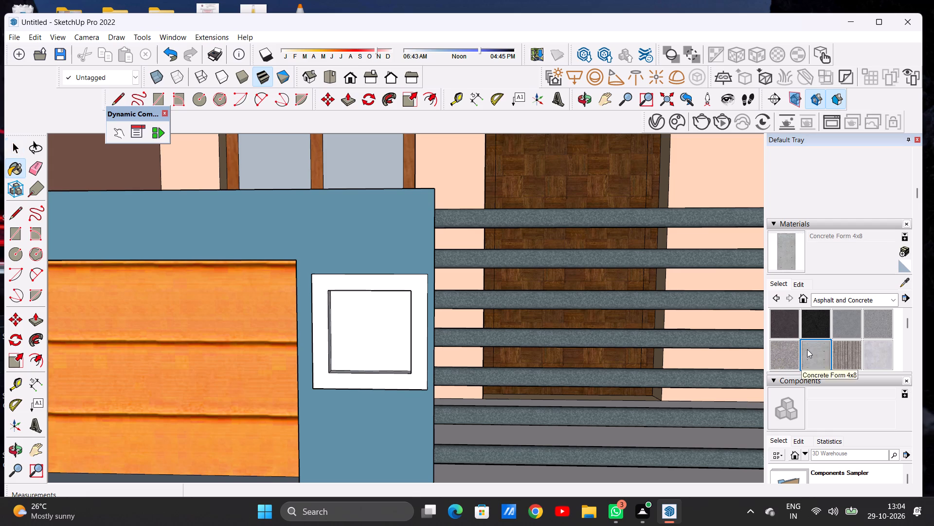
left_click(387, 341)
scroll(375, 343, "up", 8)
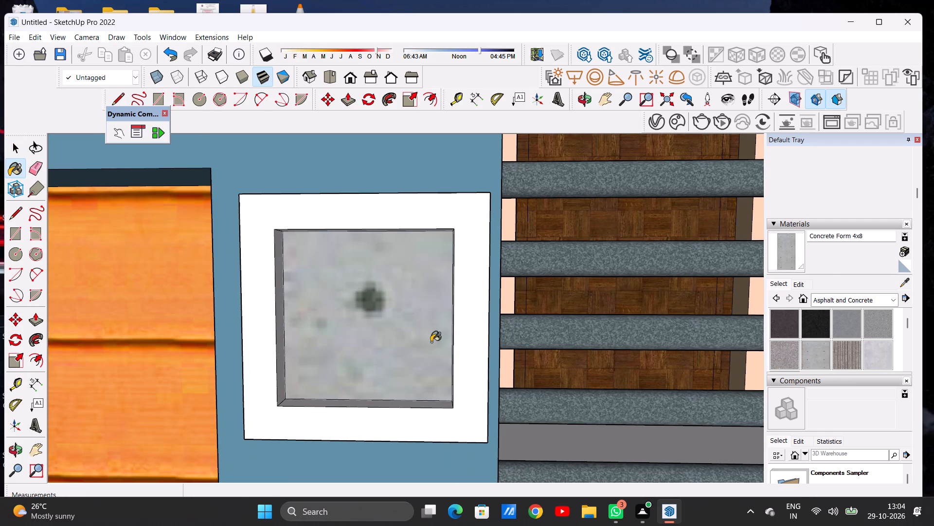
Apply Concrete Aggregate Smoke to the recessed square panel inside the white frame on the lowest balcony's parapet.
left_click(787, 359)
left_click(390, 355)
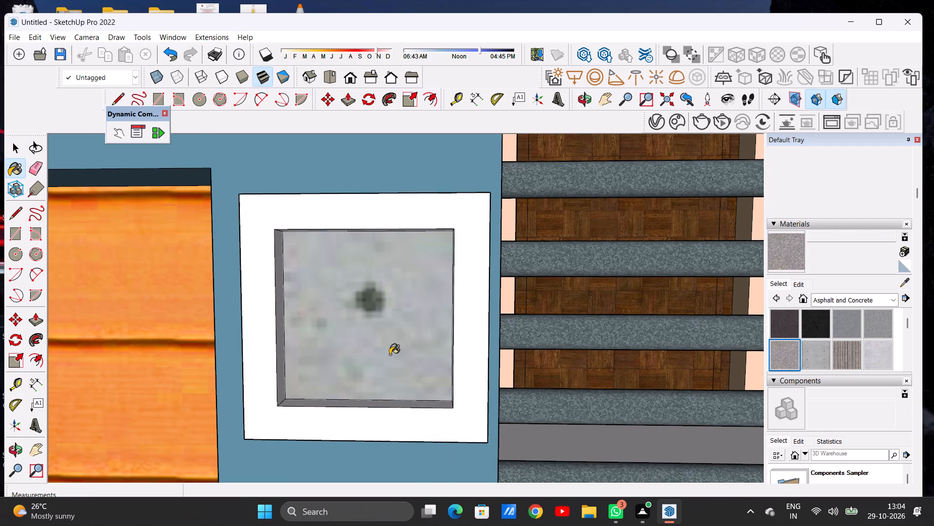
scroll(394, 352, "down", 6)
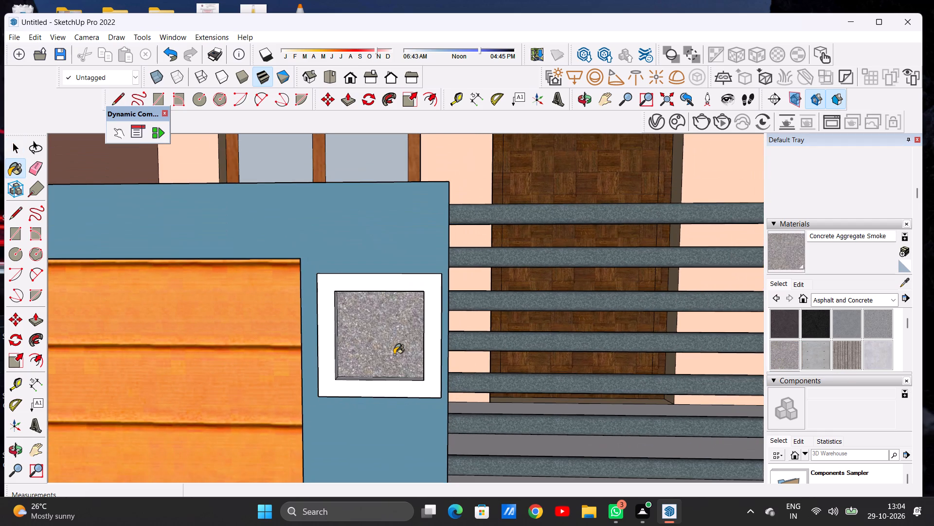
scroll(394, 354, "down", 10)
scroll(398, 360, "up", 1)
scroll(398, 360, "down", 12)
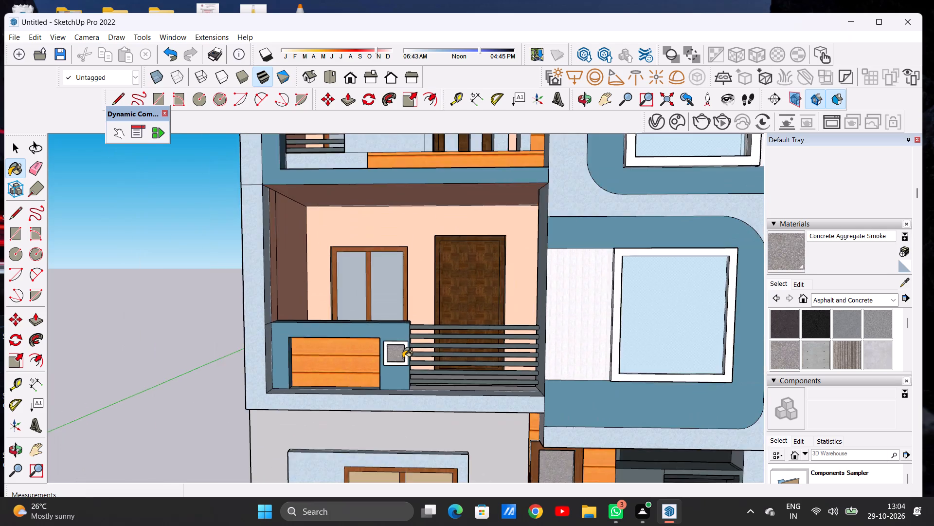
scroll(403, 358, "down", 9)
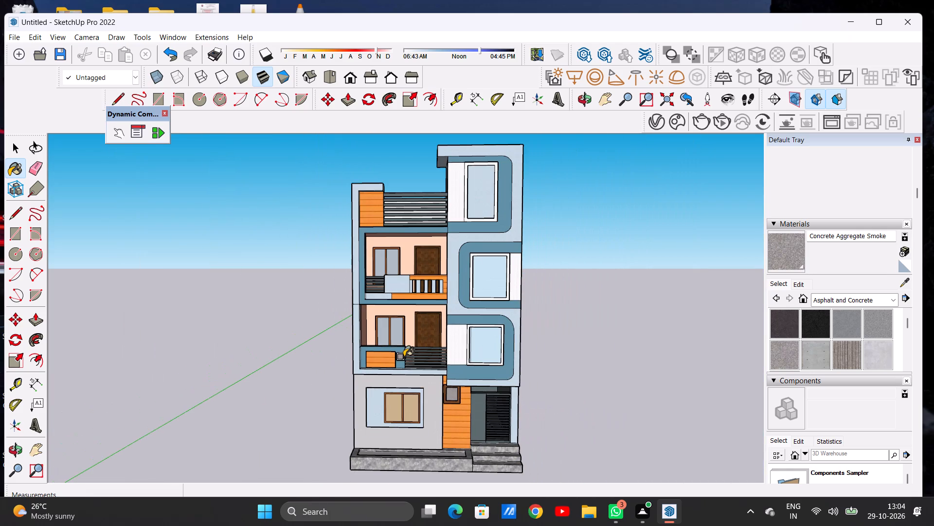
key("space")
Examine the facade and the unpainted side wall beside the entrance from several distances and angles.
scroll(406, 360, "down", 5)
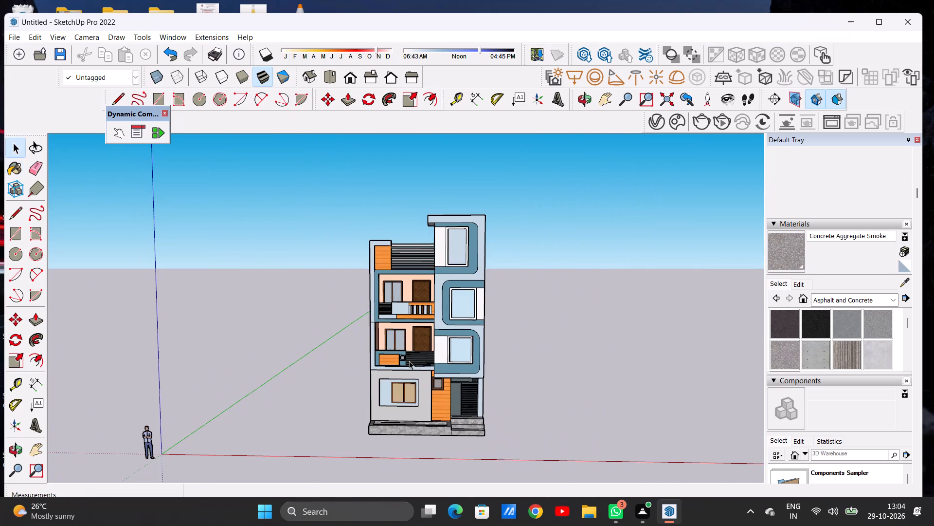
scroll(420, 359, "down", 1)
middle_click_drag(452, 349, 400, 350)
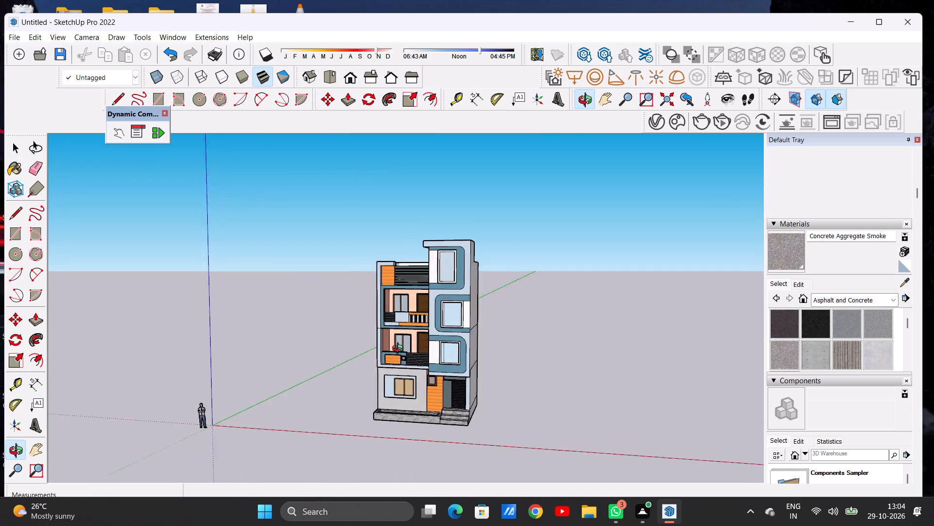
middle_click_drag(400, 350, 256, 365)
scroll(459, 407, "up", 7)
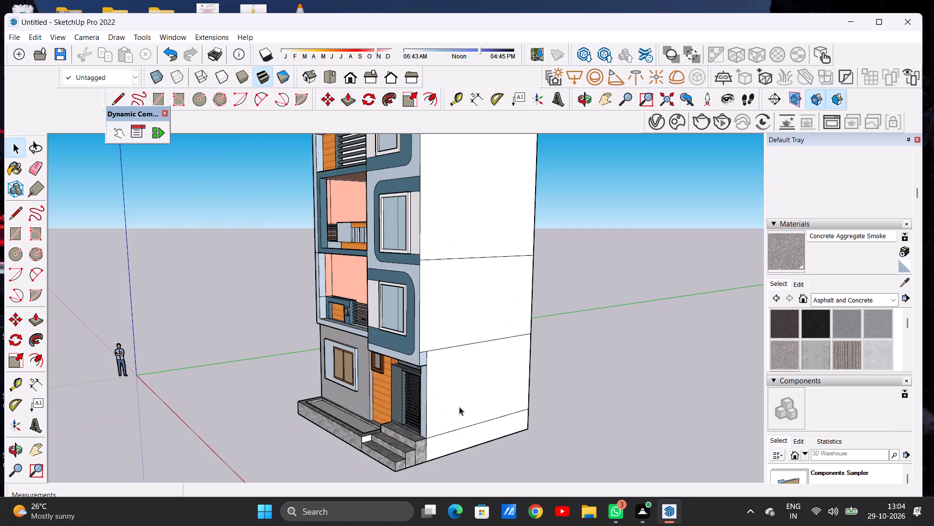
scroll(486, 401, "down", 8)
scroll(446, 373, "up", 6)
scroll(486, 373, "up", 5)
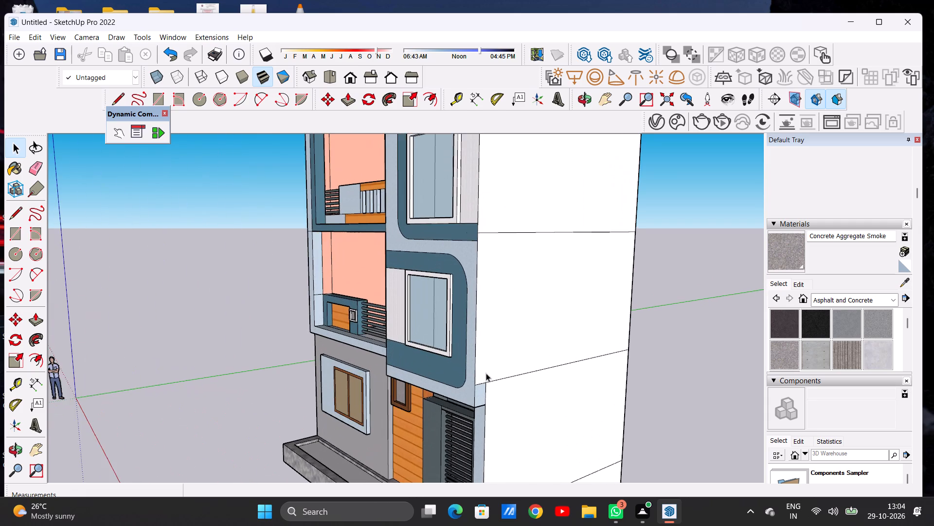
scroll(486, 373, "up", 3)
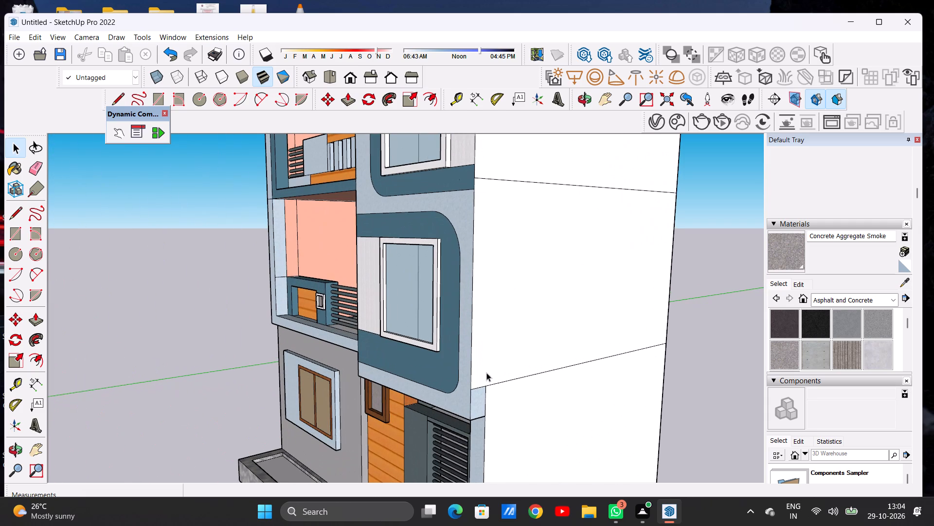
scroll(487, 373, "down", 5)
middle_click_drag(511, 385, 512, 373)
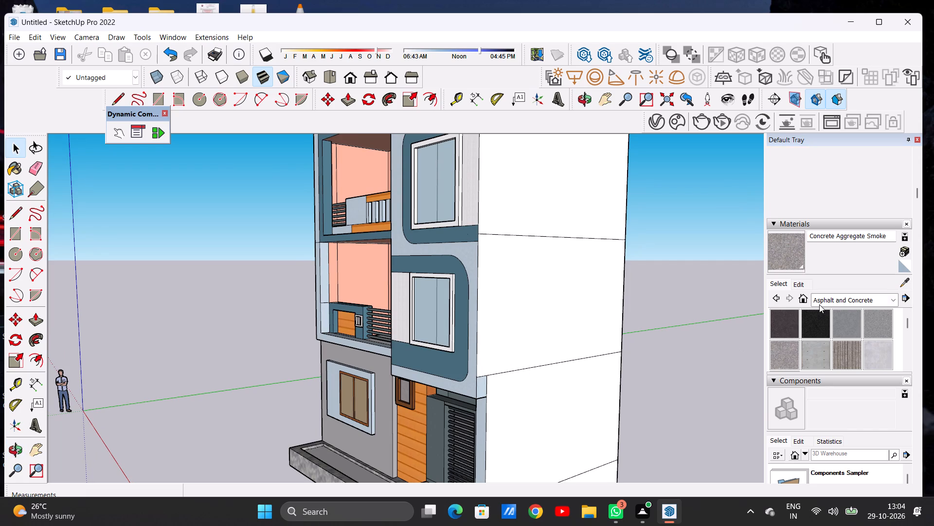
Browse the Tile material collection for a finish suited to the unpainted side wall.
left_click(819, 299)
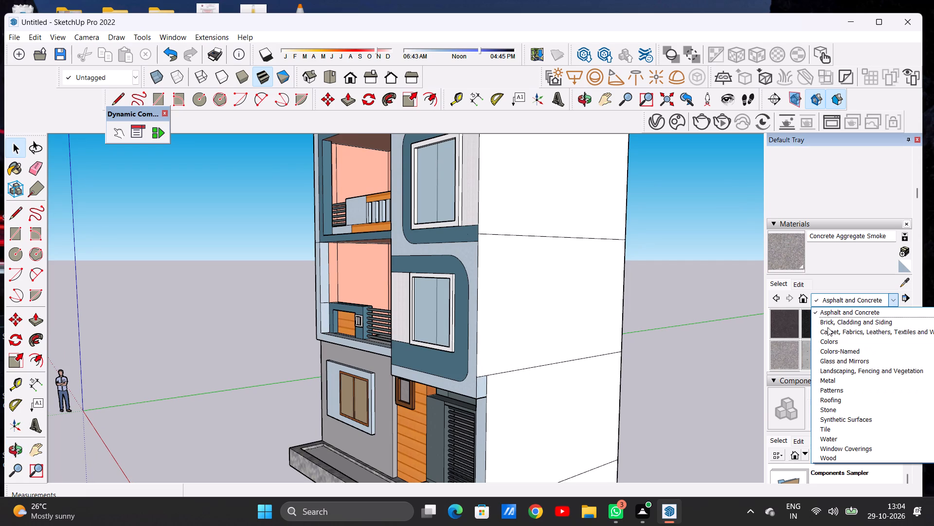
left_click(844, 431)
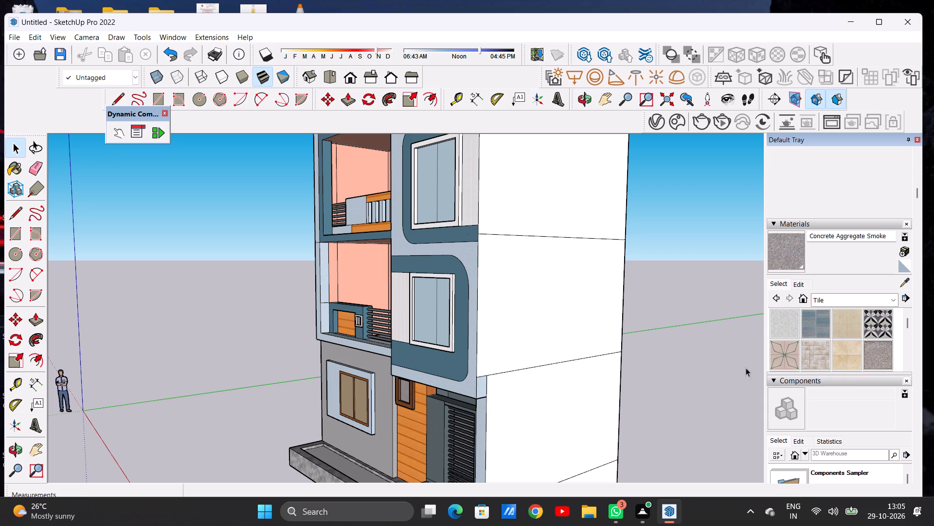
scroll(747, 368, "down", 6)
scroll(814, 360, "up", 3)
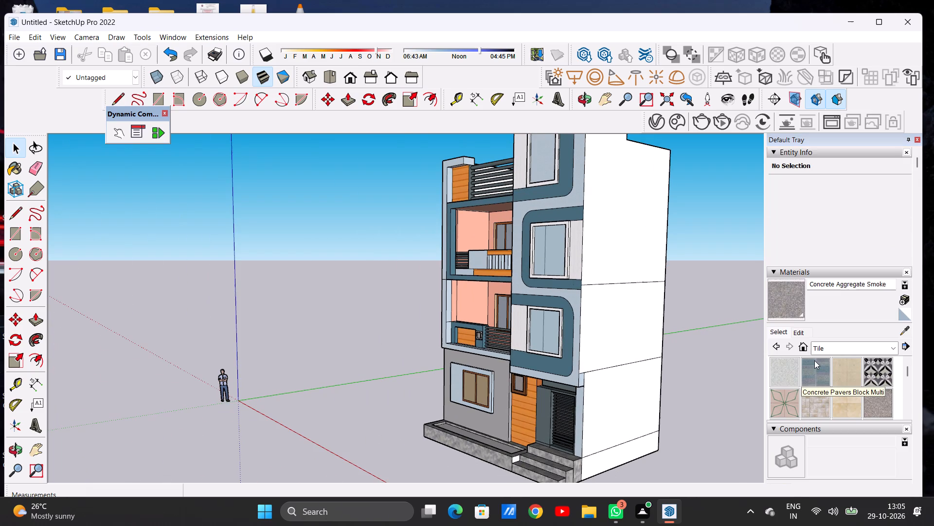
scroll(814, 360, "up", 17)
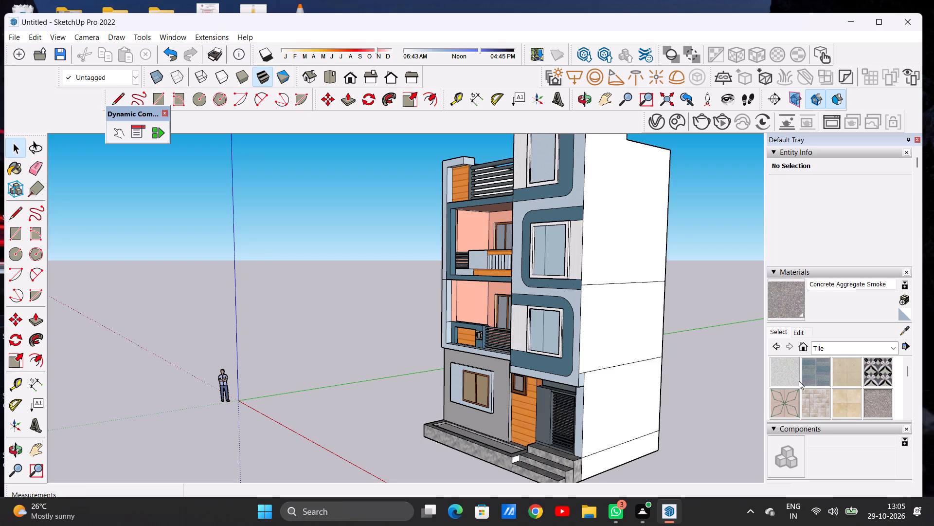
Examine the front facade and the unpainted side wall beside the entrance from several distances and angles.
scroll(521, 415, "down", 11)
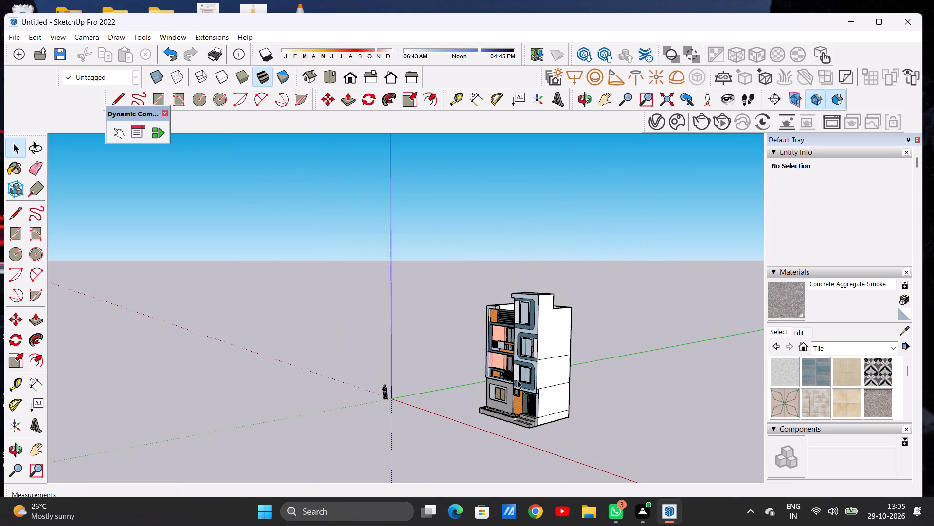
middle_click_drag(528, 386, 695, 354)
scroll(534, 348, "up", 6)
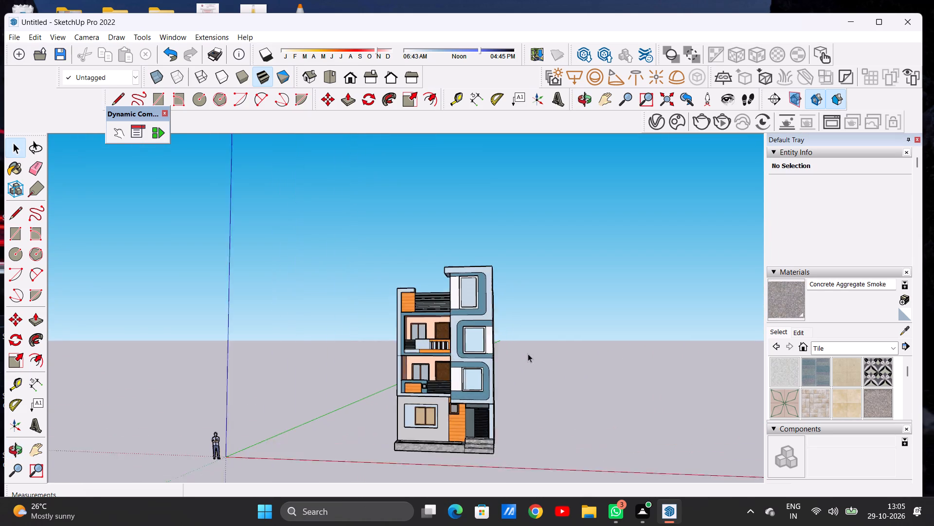
scroll(528, 354, "up", 2)
scroll(451, 320, "up", 10)
scroll(478, 333, "down", 1)
scroll(480, 336, "up", 14)
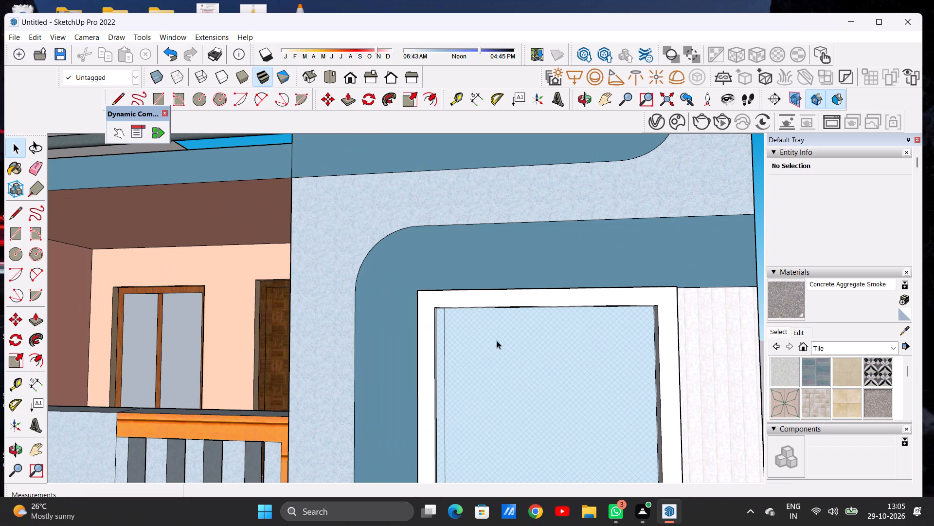
scroll(502, 338, "down", 4)
scroll(492, 351, "down", 18)
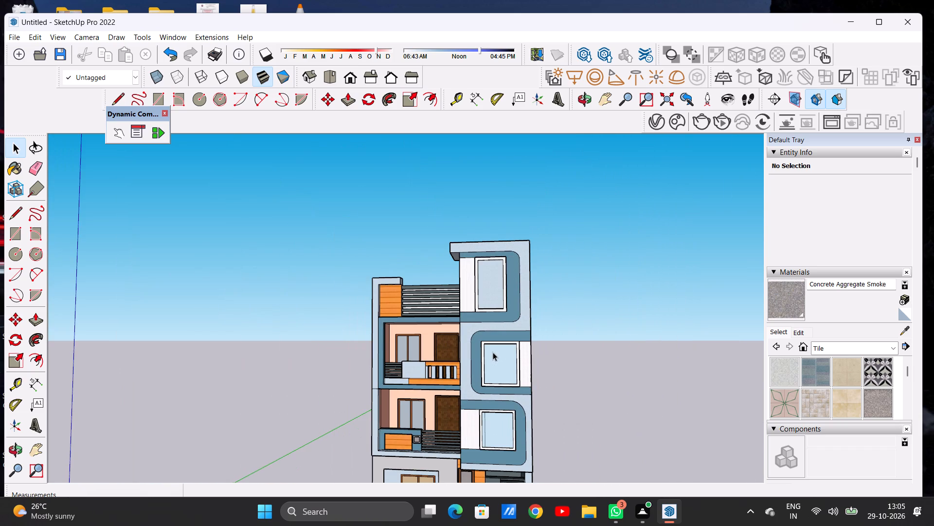
scroll(503, 331, "up", 1)
scroll(503, 331, "down", 1)
scroll(503, 331, "up", 5)
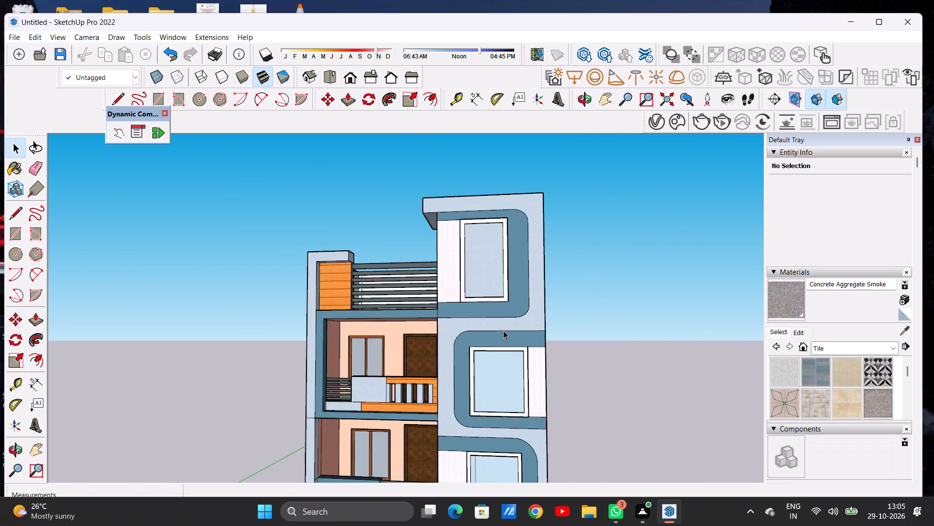
scroll(503, 331, "up", 5)
scroll(492, 347, "down", 15)
scroll(464, 355, "down", 6)
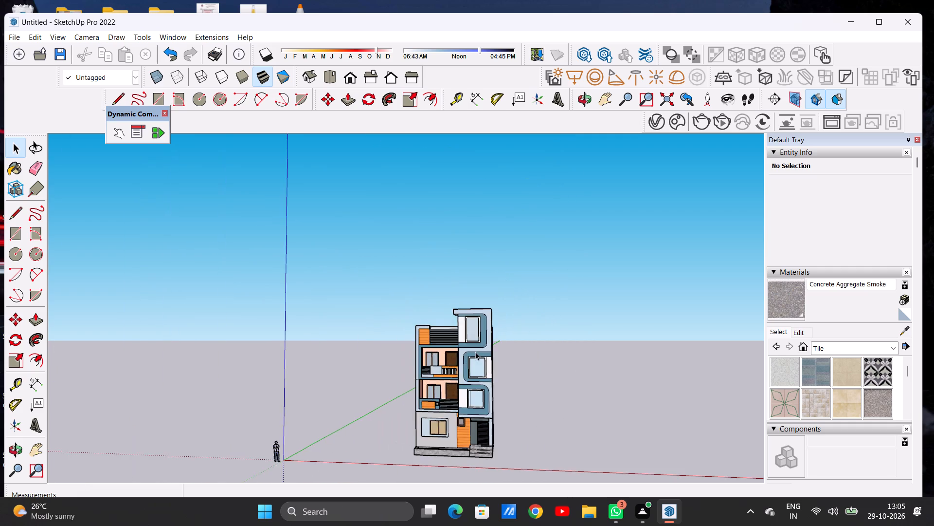
scroll(476, 351, "down", 5)
scroll(470, 358, "up", 7)
middle_click_drag(471, 363, 542, 357)
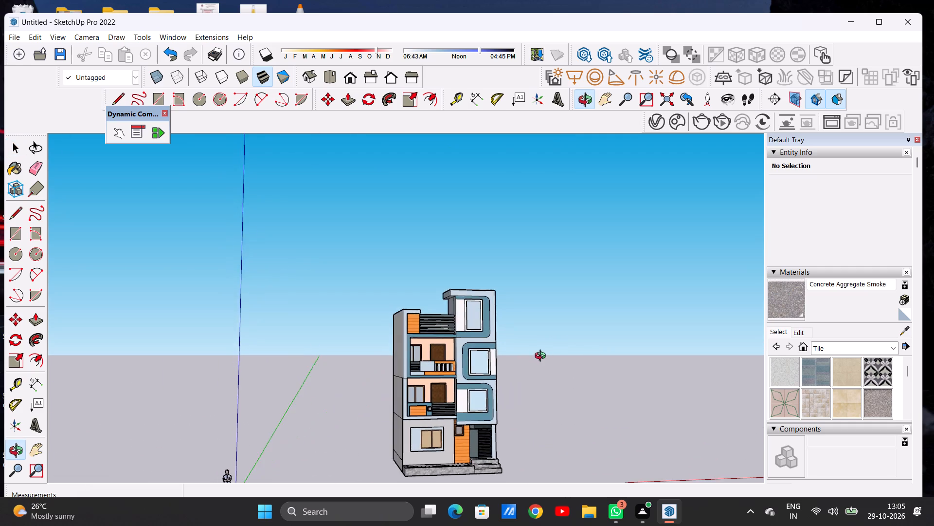
middle_click_drag(542, 357, 344, 384)
scroll(488, 414, "up", 2)
scroll(490, 416, "down", 1)
scroll(492, 417, "up", 2)
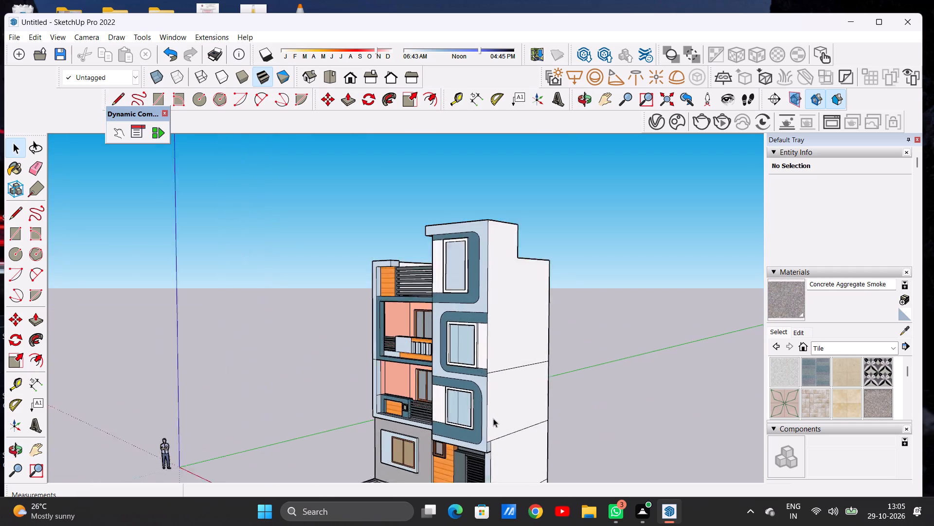
scroll(493, 418, "up", 8)
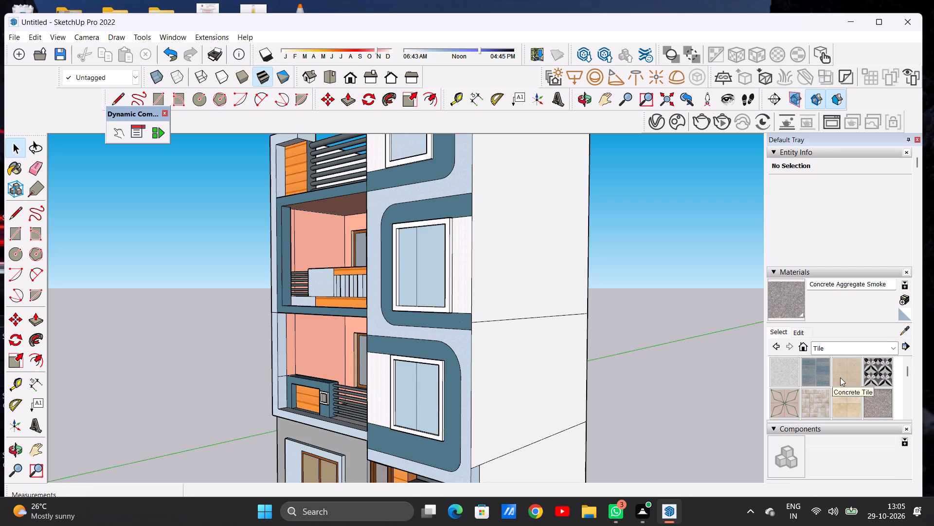
Apply Terrazzo Tile Light from the Synthetic Surfaces collection to the first-floor, ground-floor and plinth faces of the side wall beside the entrance.
scroll(841, 378, "down", 1)
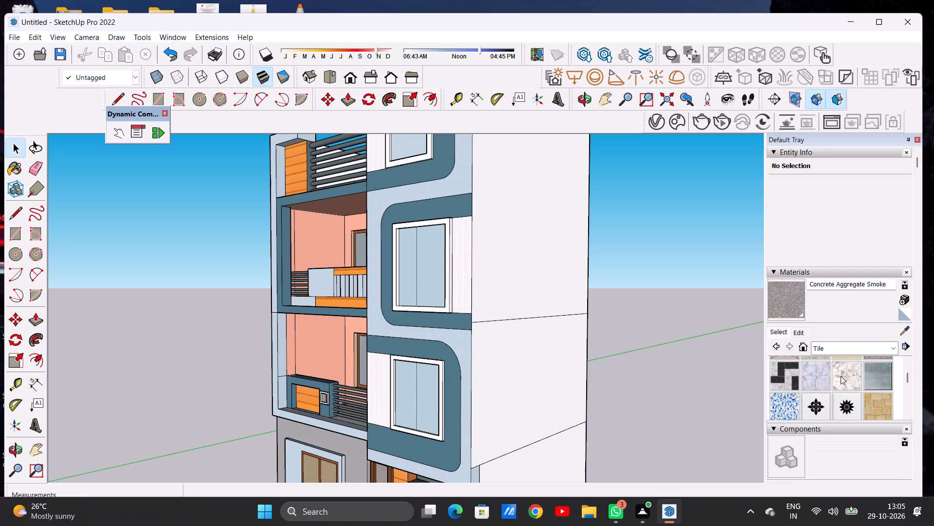
scroll(841, 377, "down", 1)
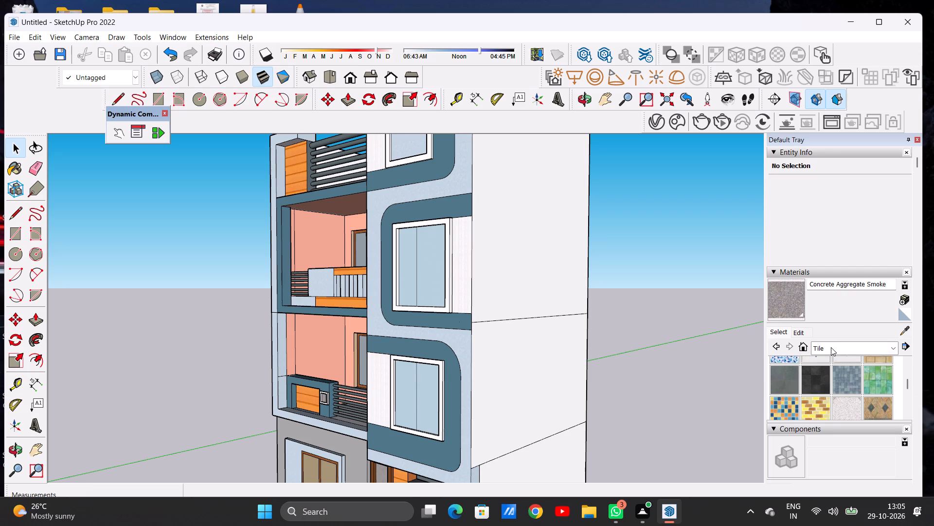
left_click(831, 347)
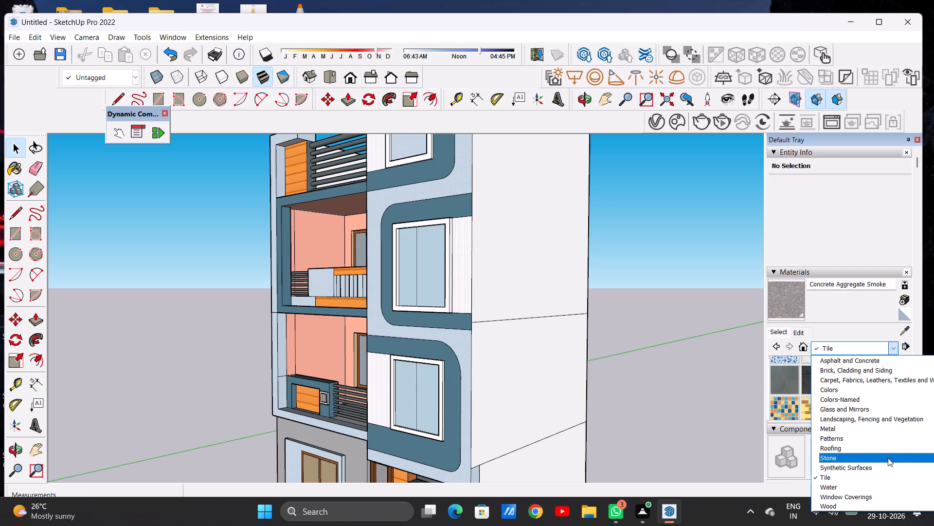
left_click(858, 469)
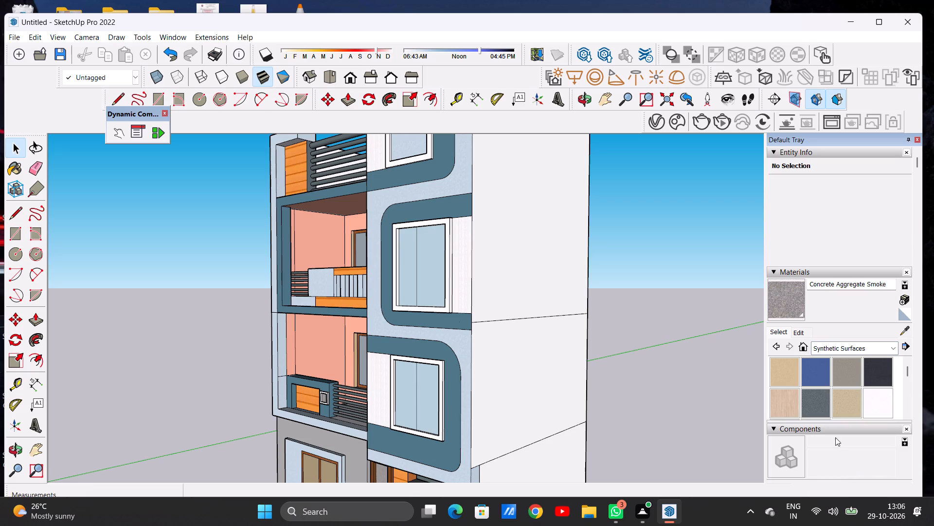
scroll(831, 390, "down", 2)
left_click(814, 367)
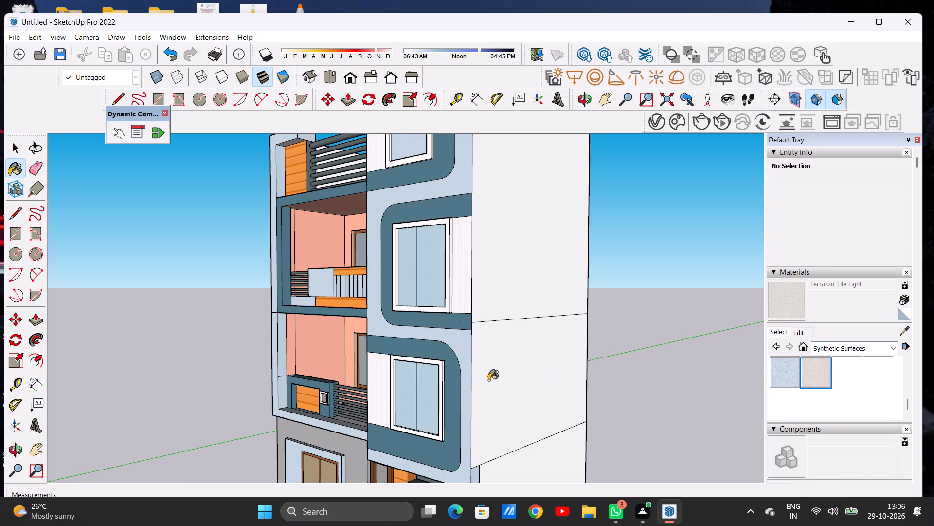
left_click(490, 379)
scroll(505, 369, "down", 5)
scroll(514, 428, "up", 2)
scroll(513, 432, "down", 2)
scroll(513, 433, "up", 2)
left_click(510, 435)
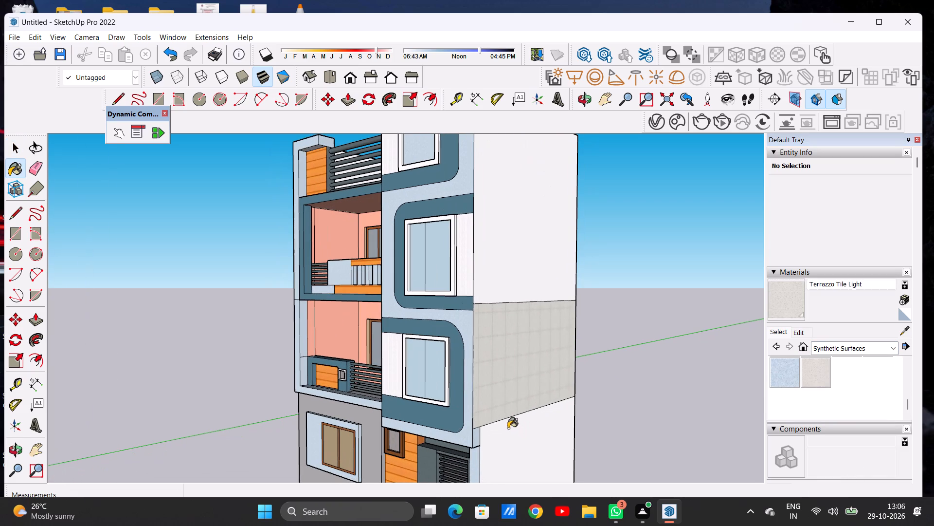
scroll(451, 394, "down", 13)
scroll(481, 451, "up", 11)
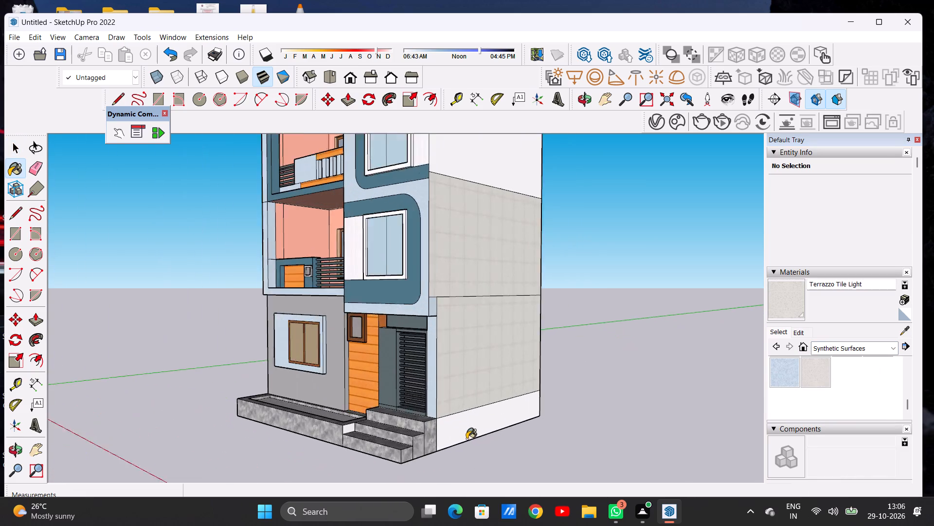
scroll(467, 439, "up", 12)
left_click(442, 422)
Apply Terrazzo Tile Light to the tall upper face of the side wall beside the entrance.
scroll(438, 426, "down", 5)
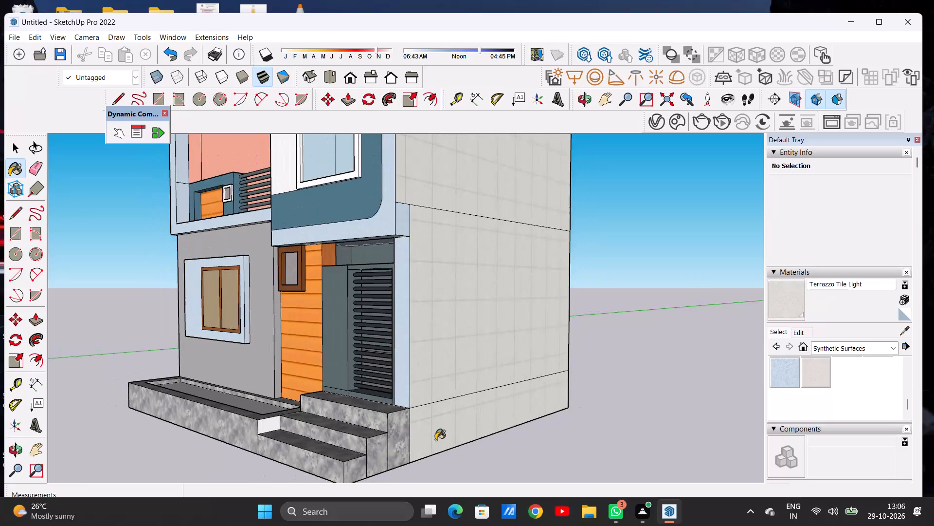
scroll(435, 440, "up", 1)
scroll(435, 440, "down", 17)
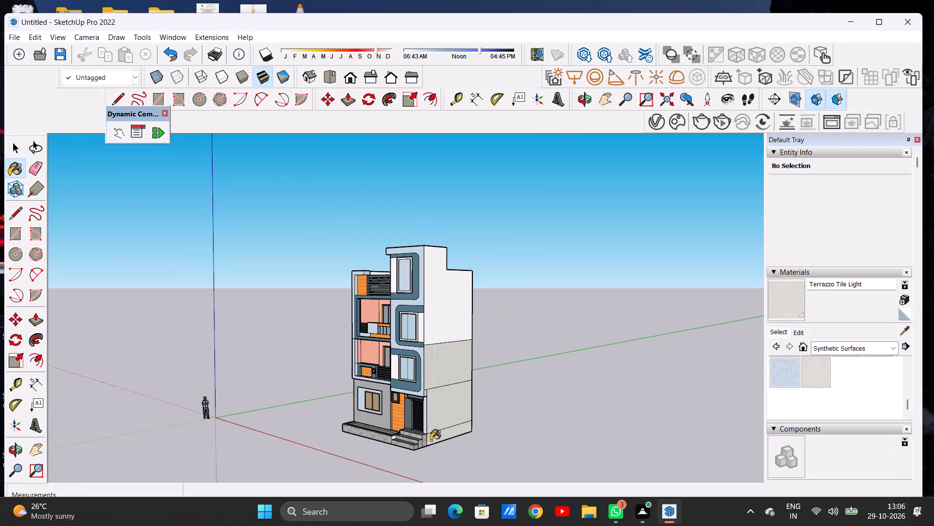
scroll(440, 354, "up", 12)
scroll(446, 338, "down", 1)
left_click(444, 342)
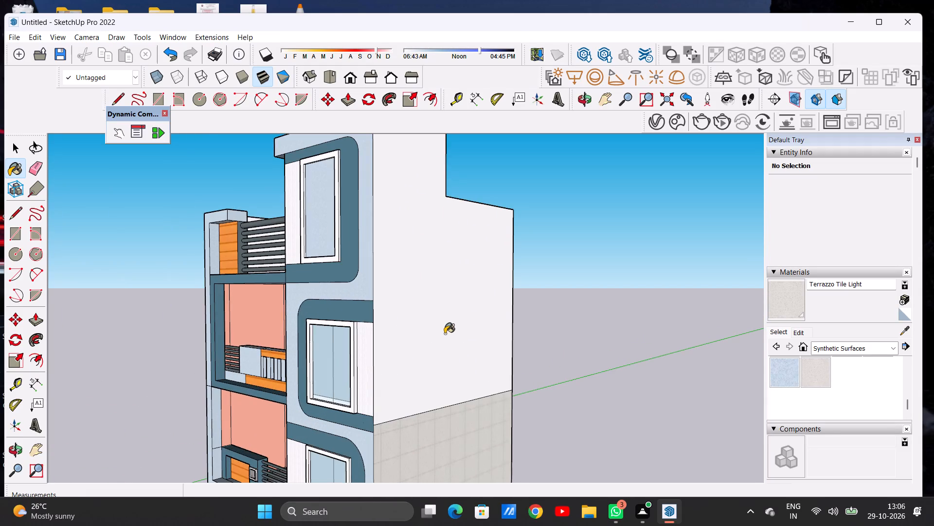
Apply Terrazzo Tile Light to all four faces of the rear wall, from the plinth up to the top storeys.
scroll(439, 331, "down", 8)
middle_click_drag(521, 318, 248, 355)
scroll(493, 310, "down", 3)
scroll(493, 309, "up", 1)
scroll(493, 309, "down", 10)
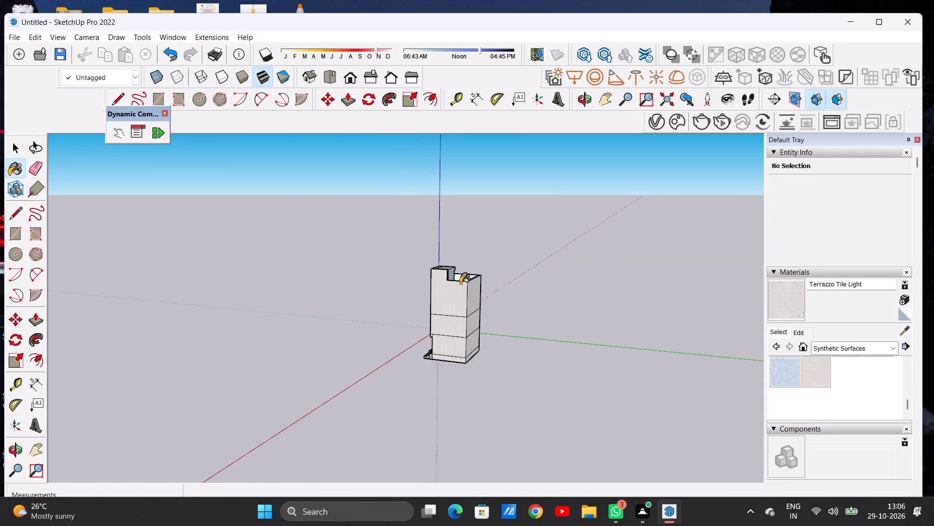
scroll(505, 375, "up", 7)
scroll(457, 346, "up", 18)
scroll(413, 366, "down", 1)
scroll(413, 366, "up", 4)
left_click(403, 364)
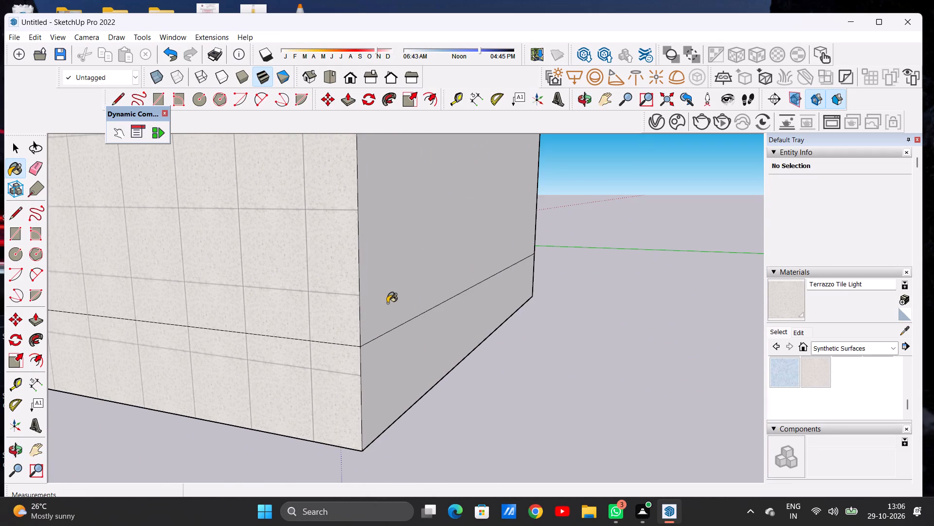
left_click(387, 303)
scroll(418, 343, "down", 20)
scroll(418, 343, "down", 4)
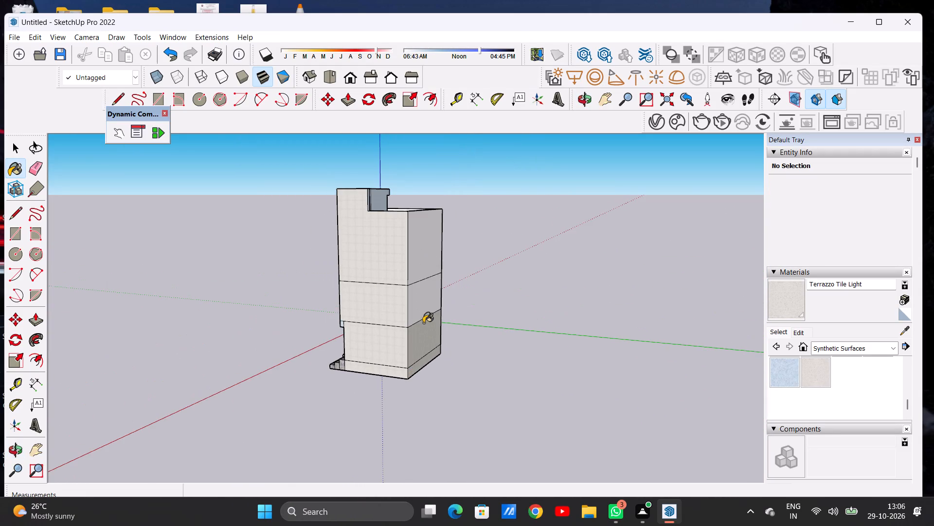
scroll(413, 311, "up", 8)
scroll(412, 310, "down", 1)
scroll(412, 310, "up", 2)
left_click(411, 310)
left_click(418, 222)
Apply Terrazzo Tile Light to the ground-floor, plinth, middle and upper faces of the other side wall, opposite the entrance side.
scroll(425, 298, "down", 4)
scroll(430, 326, "up", 1)
scroll(430, 326, "down", 8)
middle_click_drag(494, 296, 313, 293)
middle_click_drag(500, 293, 254, 307)
scroll(410, 317, "up", 9)
scroll(423, 356, "down", 1)
scroll(423, 356, "up", 3)
left_click(405, 376)
scroll(441, 341, "down", 8)
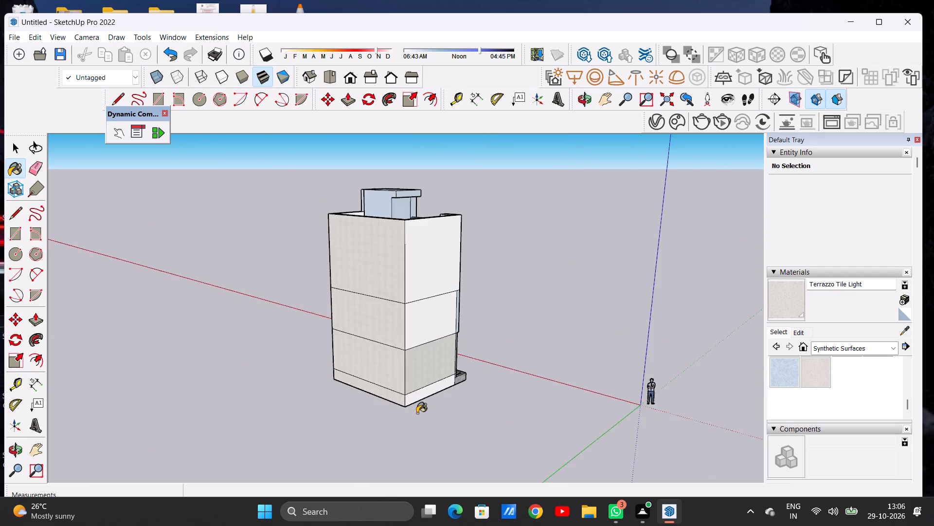
scroll(414, 411, "up", 7)
scroll(405, 394, "down", 1)
scroll(405, 394, "up", 3)
scroll(406, 394, "down", 2)
scroll(406, 394, "up", 1)
left_click(410, 382)
scroll(403, 388, "down", 10)
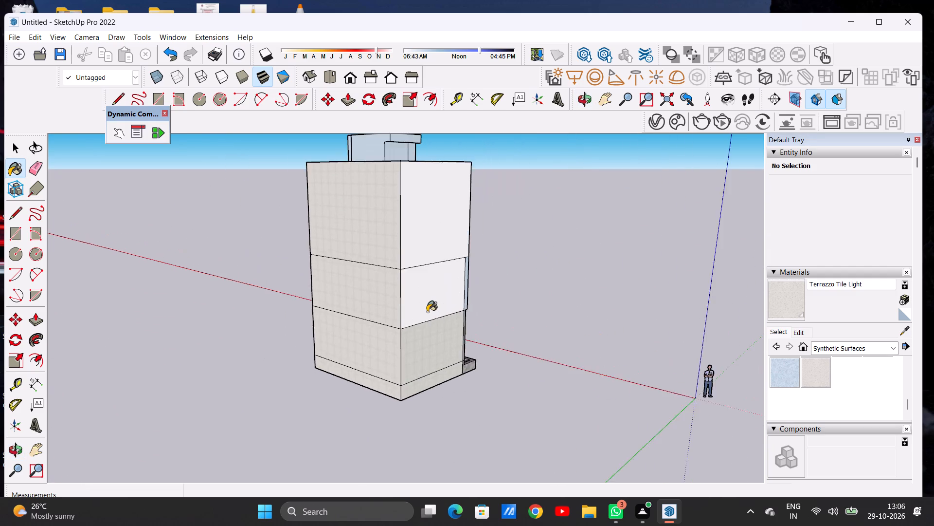
scroll(427, 312, "up", 11)
left_click(425, 310)
left_click(404, 186)
scroll(398, 336, "down", 10)
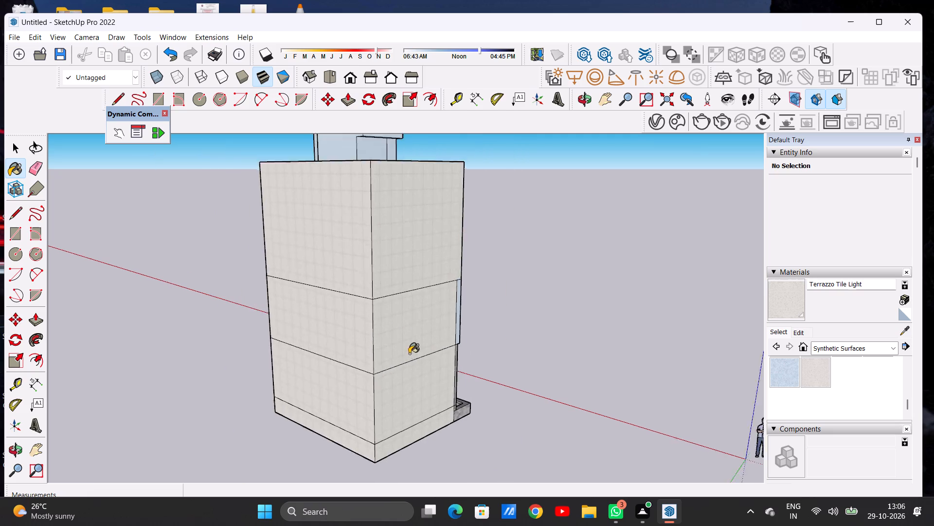
Examine the front facade, the roof terrace and the parapet tops from several angles for surfaces still lacking material.
scroll(409, 354, "down", 1)
middle_click_drag(527, 335, 328, 333)
middle_click_drag(601, 327, 361, 290)
middle_click_drag(509, 294, 369, 312)
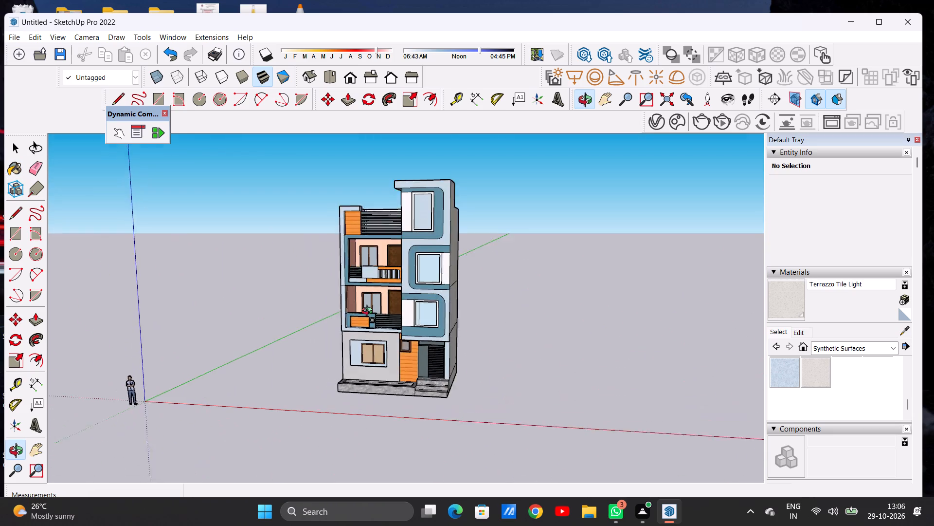
middle_click_drag(369, 312, 353, 332)
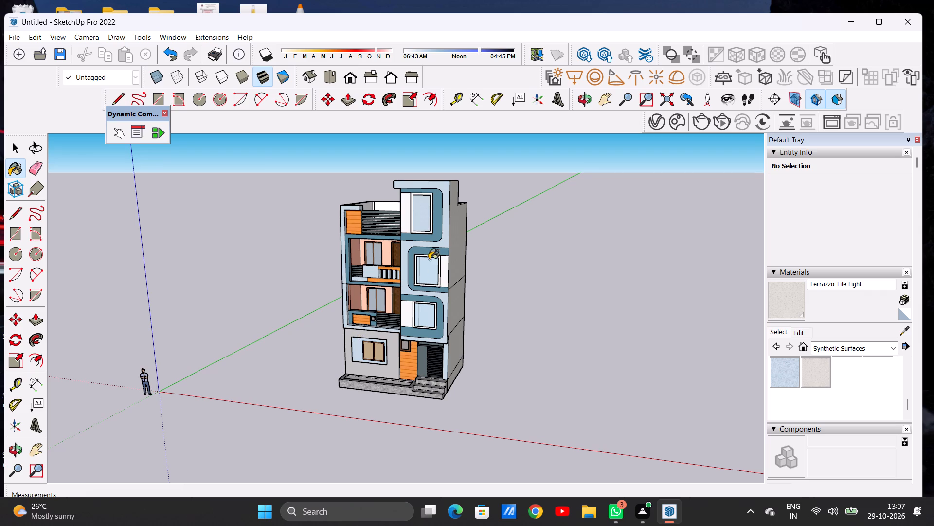
scroll(437, 293, "down", 6)
scroll(417, 238, "up", 7)
scroll(374, 266, "down", 1)
scroll(374, 266, "up", 1)
scroll(374, 266, "down", 1)
scroll(374, 266, "up", 3)
scroll(374, 266, "down", 1)
scroll(373, 237, "up", 6)
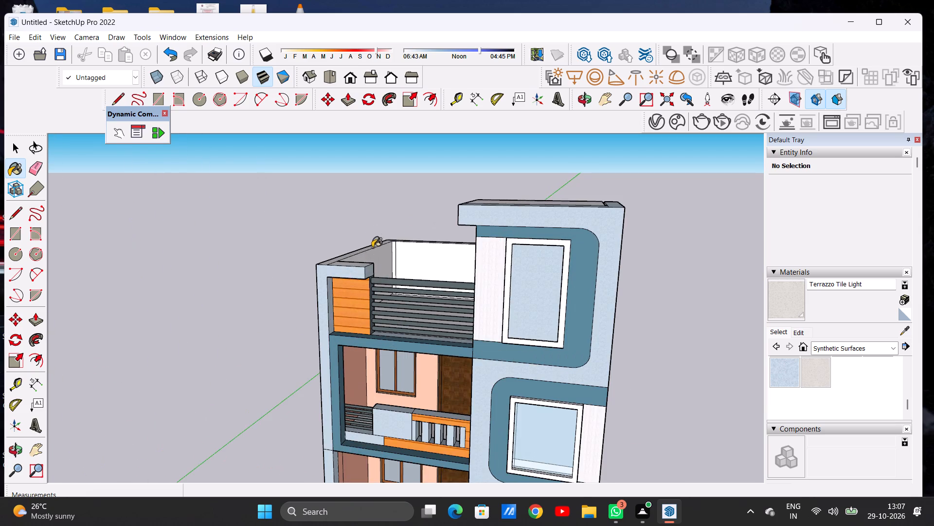
middle_click_drag(371, 254, 633, 247)
scroll(475, 282, "up", 1)
scroll(387, 265, "down", 8)
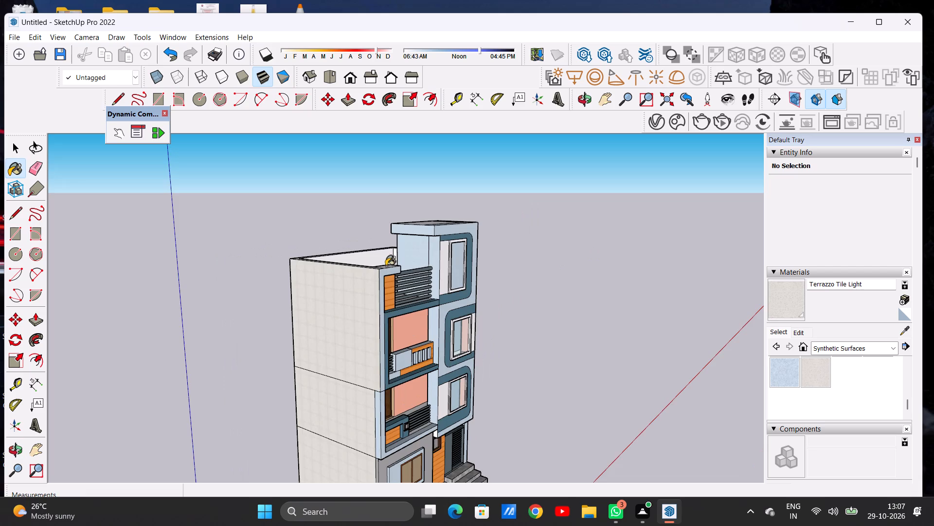
middle_click_drag(372, 266, 330, 359)
scroll(348, 306, "up", 6)
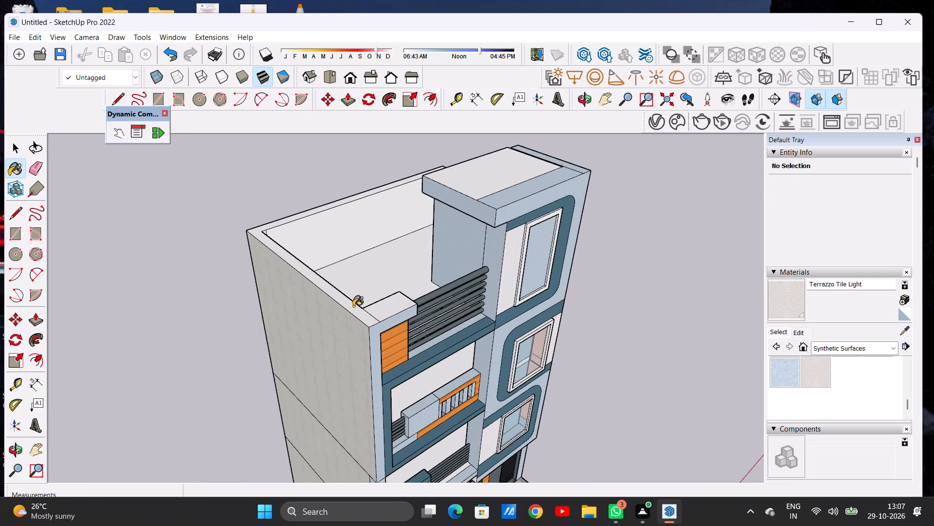
Apply Terrazzo Tile Light to the top of the terrace's front corner block and the adjoining parapet top.
scroll(378, 310, "up", 14)
left_click(381, 309)
left_click(329, 330)
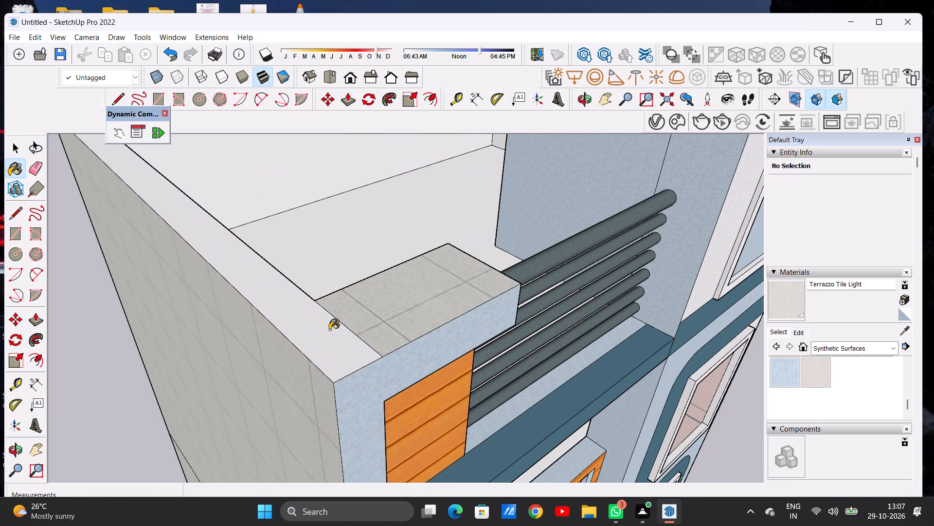
Apply Terrazzo Tile Light to the unpainted roof surface of the raised block above the terrace.
scroll(337, 335, "down", 20)
scroll(337, 335, "down", 4)
middle_click_drag(452, 296, 381, 250)
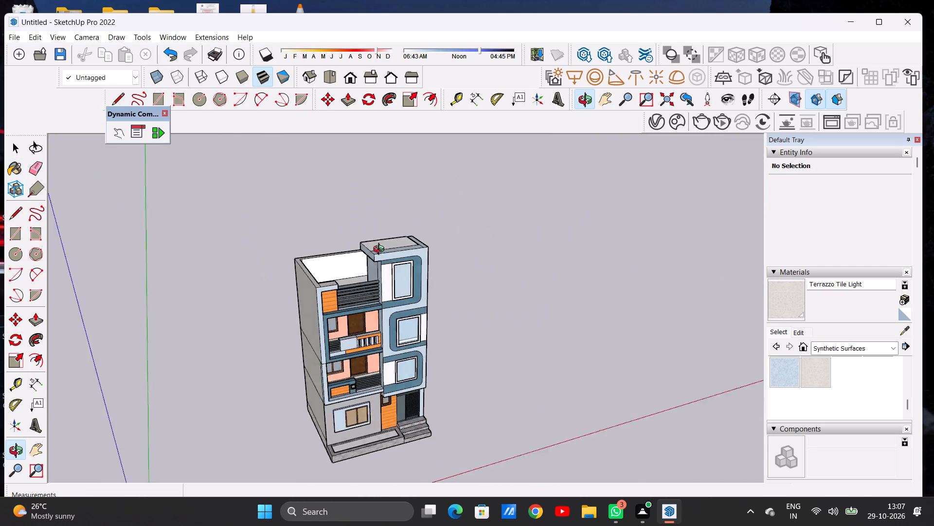
middle_click_drag(381, 250, 322, 314)
scroll(380, 253, "up", 2)
scroll(380, 253, "down", 1)
scroll(380, 253, "up", 16)
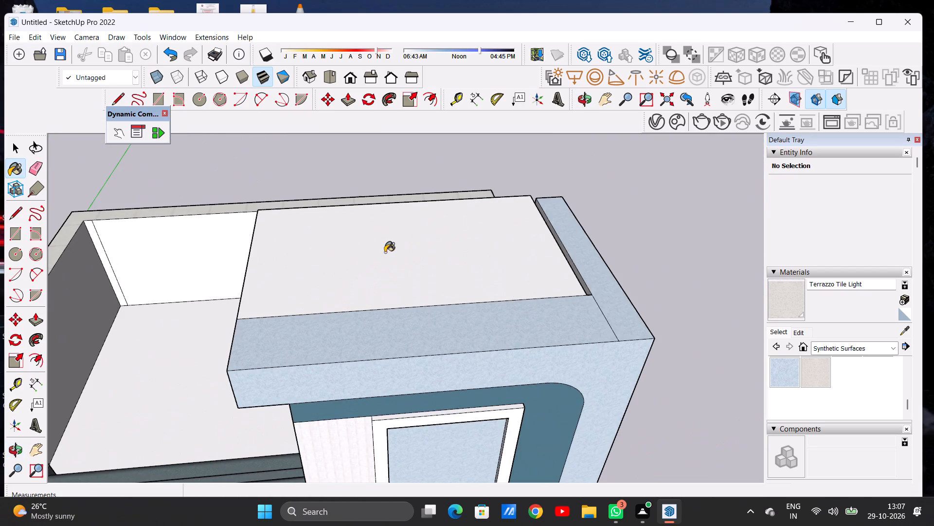
left_click(385, 252)
Examine the roof terrace and the inner parapet faces from several angles for surfaces still lacking material.
scroll(405, 277, "down", 12)
scroll(408, 269, "up", 1)
scroll(411, 268, "down", 7)
middle_click_drag(355, 275, 537, 235)
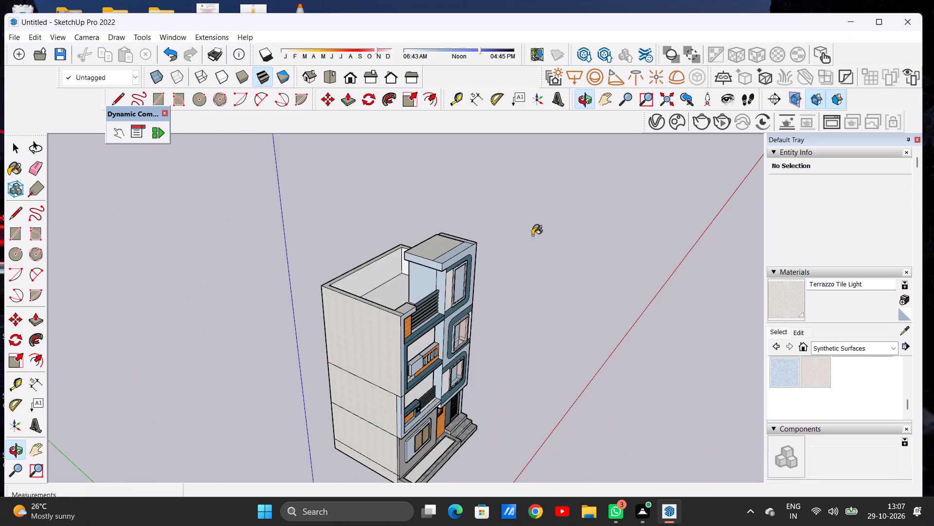
middle_click_drag(385, 257, 331, 253)
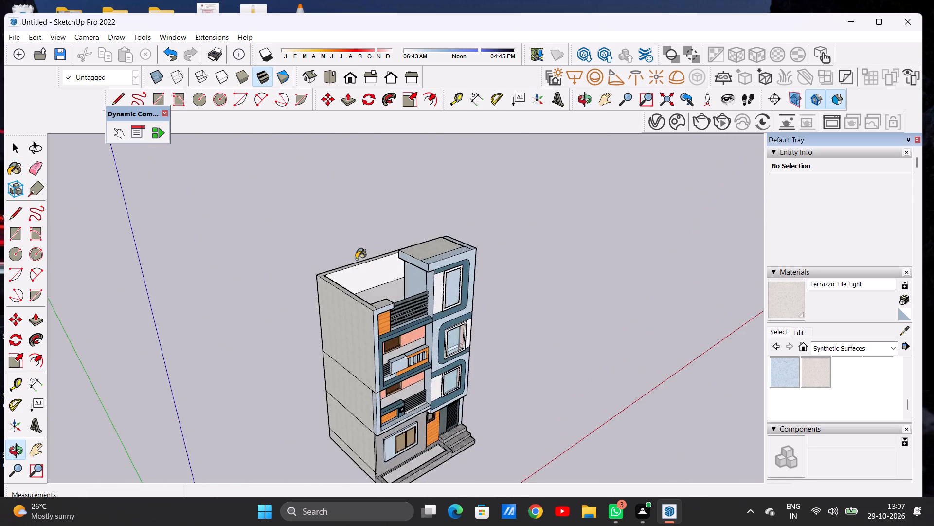
scroll(364, 268, "up", 6)
scroll(365, 269, "down", 1)
scroll(405, 280, "up", 6)
middle_click_drag(448, 280, 299, 251)
scroll(378, 275, "down", 8)
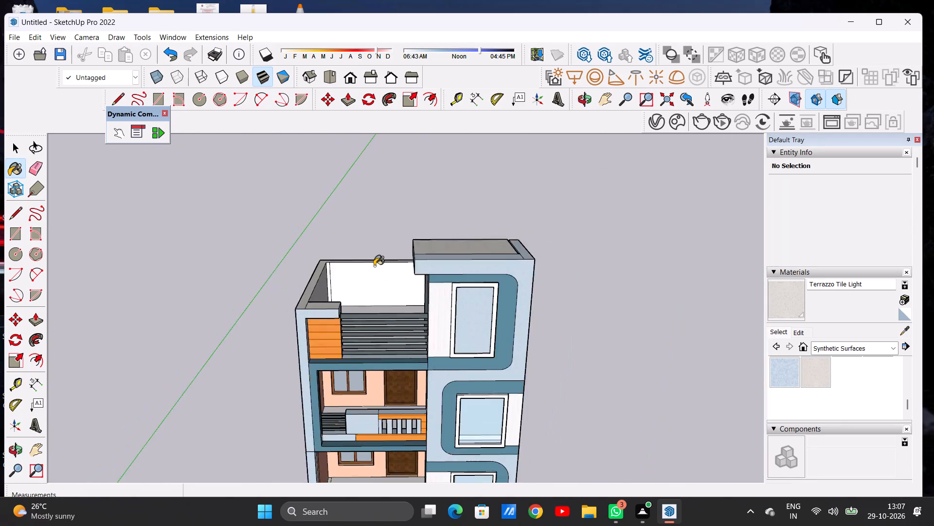
scroll(374, 266, "down", 6)
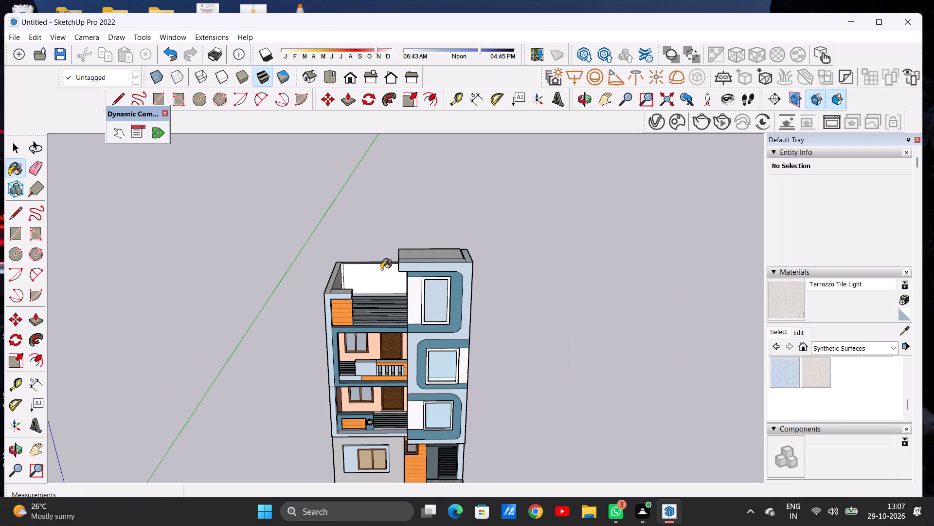
scroll(360, 285, "up", 7)
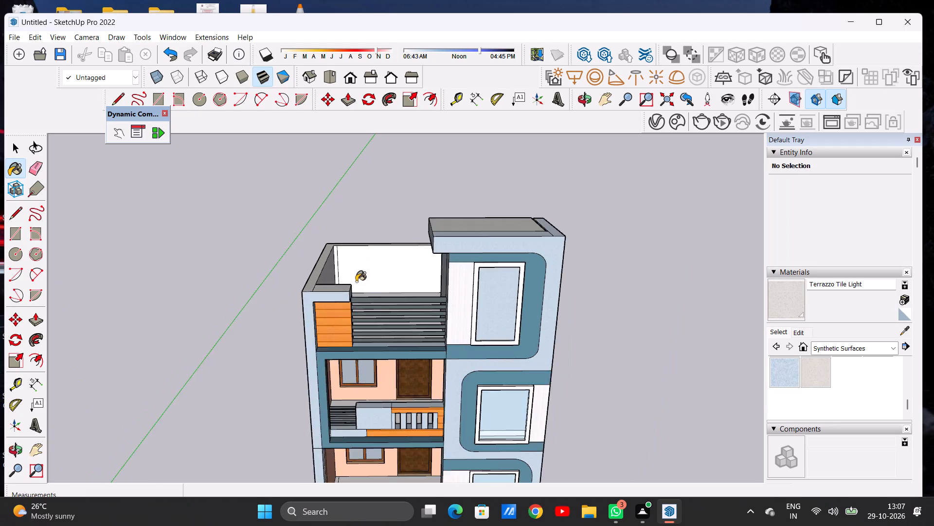
scroll(356, 282, "up", 6)
middle_click_drag(413, 263, 316, 280)
scroll(393, 240, "up", 11)
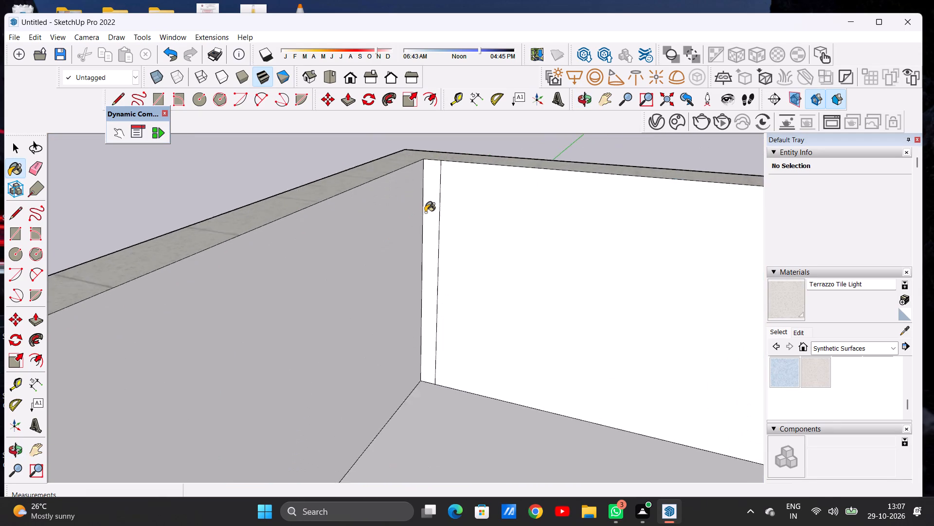
scroll(425, 212, "up", 4)
scroll(425, 221, "down", 20)
scroll(425, 221, "down", 7)
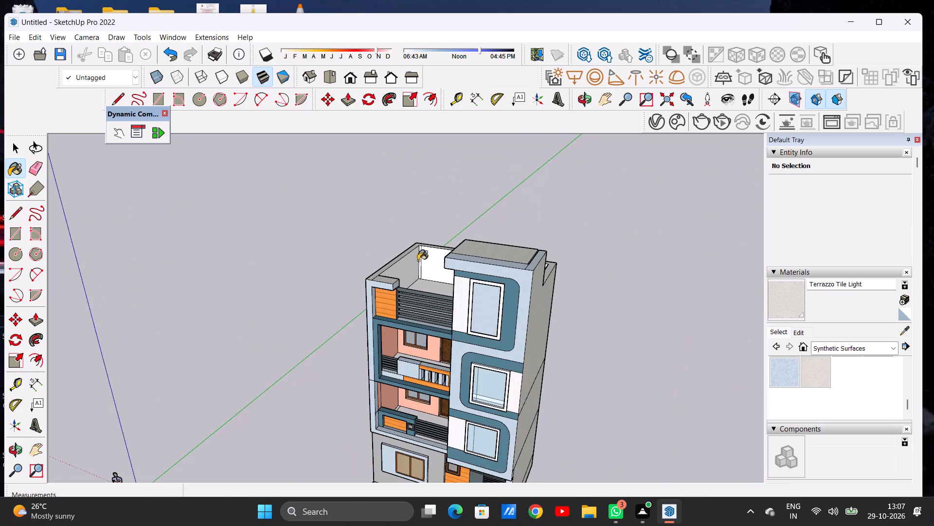
scroll(418, 261, "down", 1)
middle_click_drag(433, 315, 578, 269)
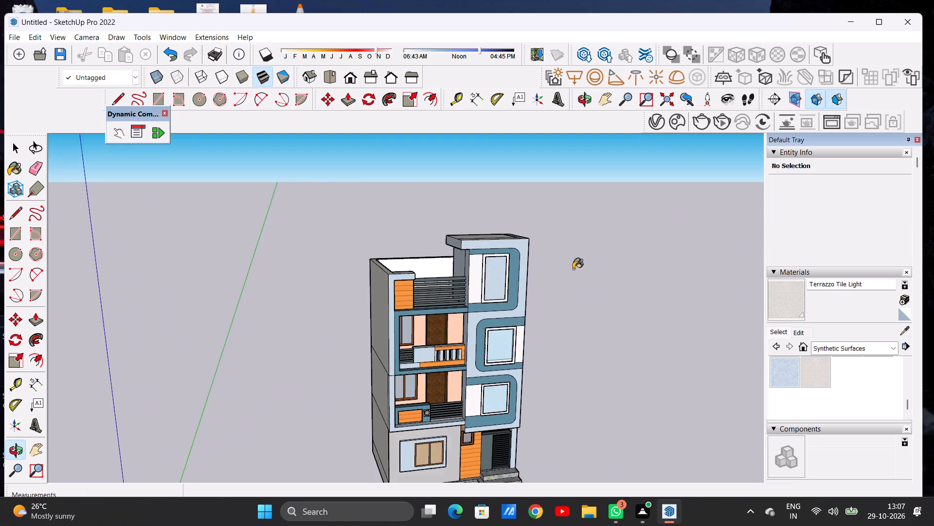
scroll(440, 251, "up", 12)
middle_click_drag(398, 264, 570, 314)
scroll(488, 251, "down", 3)
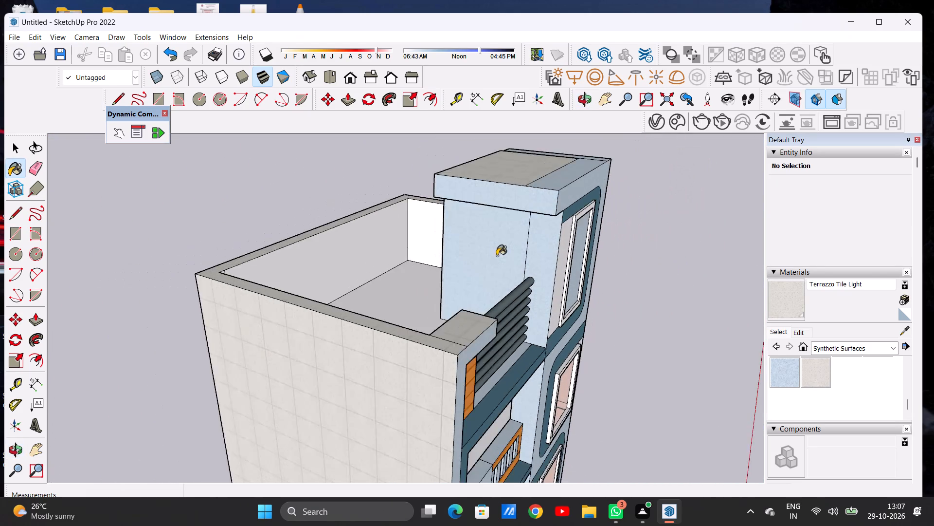
scroll(497, 256, "down", 8)
middle_click_drag(404, 235, 494, 206)
scroll(447, 219, "up", 2)
scroll(442, 220, "down", 1)
scroll(439, 222, "up", 10)
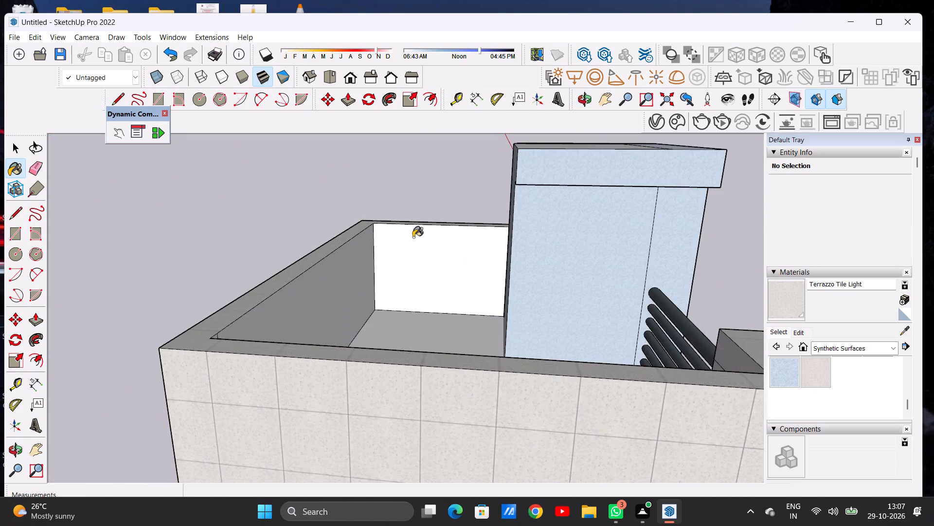
middle_click_drag(440, 260, 353, 302)
scroll(399, 250, "down", 7)
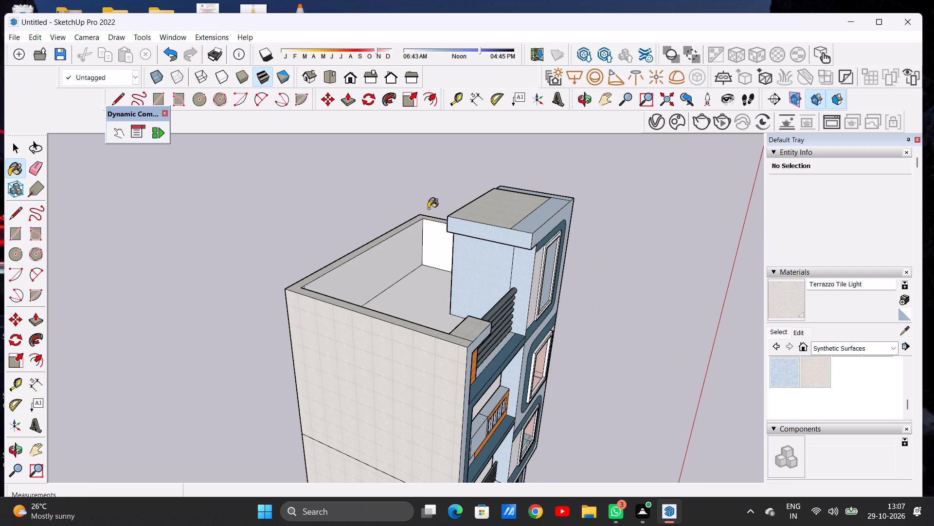
scroll(387, 265, "up", 10)
middle_click_drag(292, 258, 305, 319)
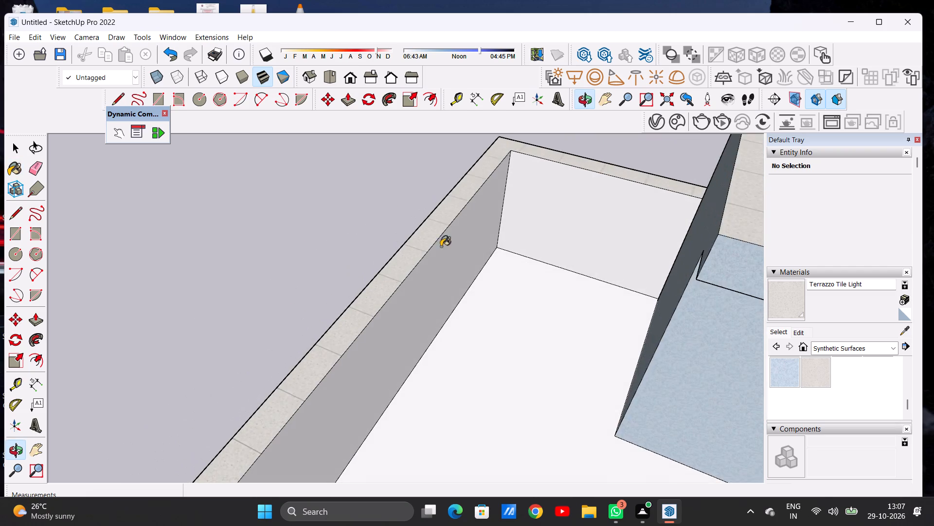
scroll(528, 178, "up", 2)
scroll(526, 178, "down", 1)
scroll(526, 178, "up", 3)
left_click(439, 183)
scroll(459, 225, "down", 9)
scroll(481, 223, "up", 1)
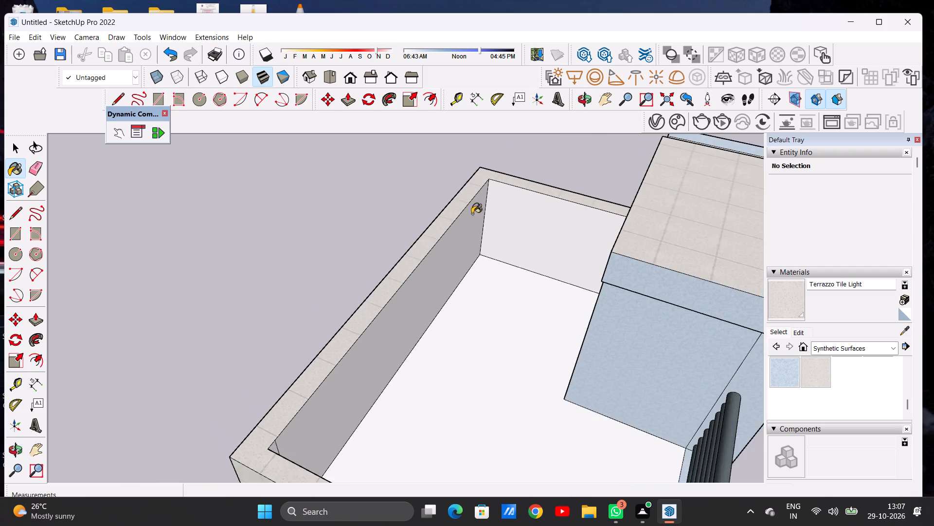
scroll(472, 214, "down", 6)
scroll(471, 214, "up", 1)
scroll(471, 214, "down", 9)
middle_click_drag(501, 253, 253, 179)
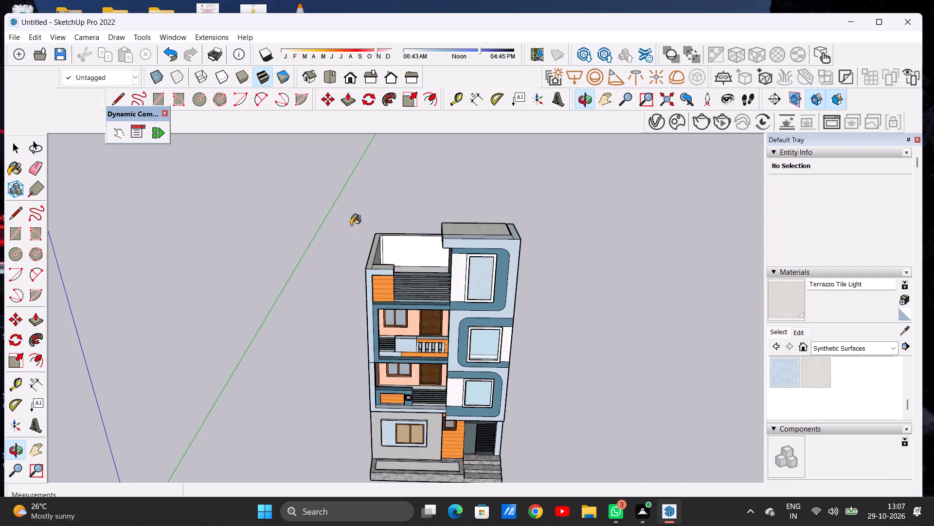
scroll(359, 241, "up", 12)
scroll(420, 278, "up", 1)
middle_click_drag(419, 277, 331, 234)
scroll(341, 253, "down", 5)
scroll(341, 255, "up", 1)
scroll(341, 255, "down", 6)
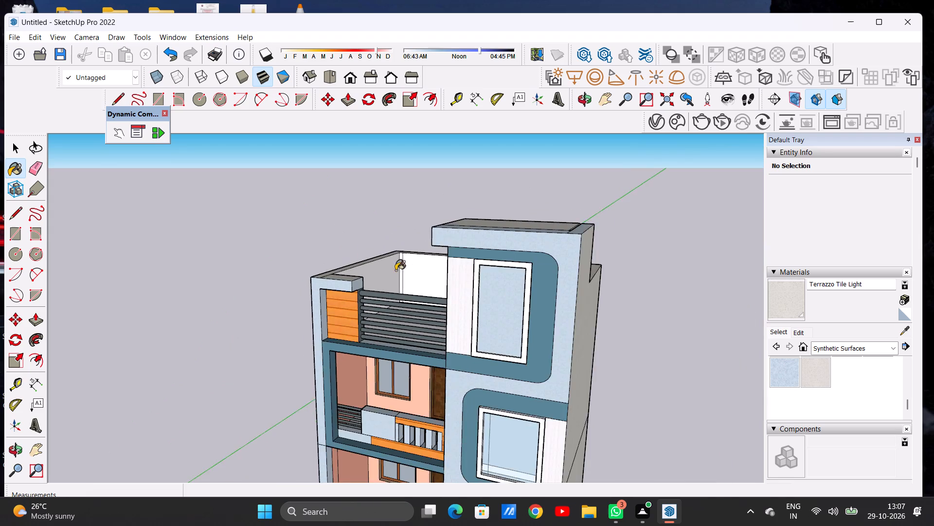
scroll(405, 272, "up", 11)
scroll(380, 258, "down", 13)
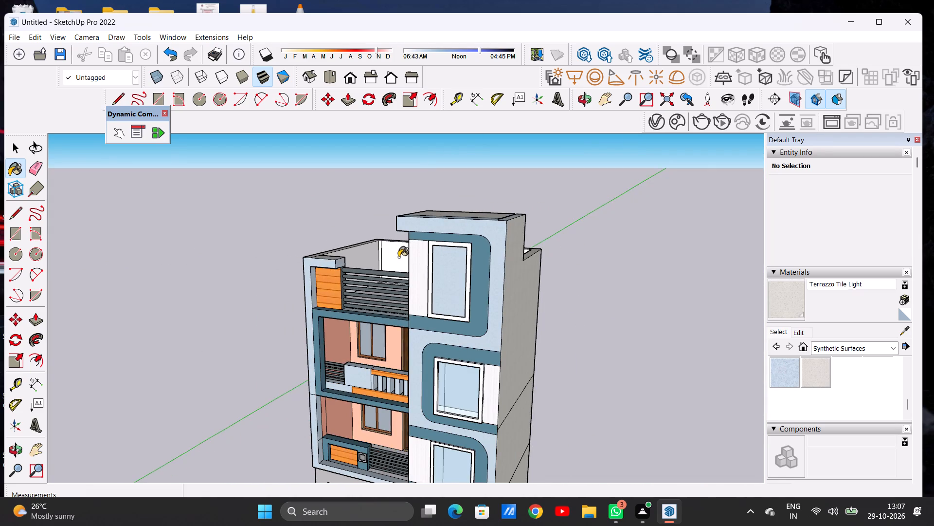
middle_click_drag(399, 258, 631, 283)
scroll(376, 244, "up", 7)
middle_click_drag(341, 256, 185, 258)
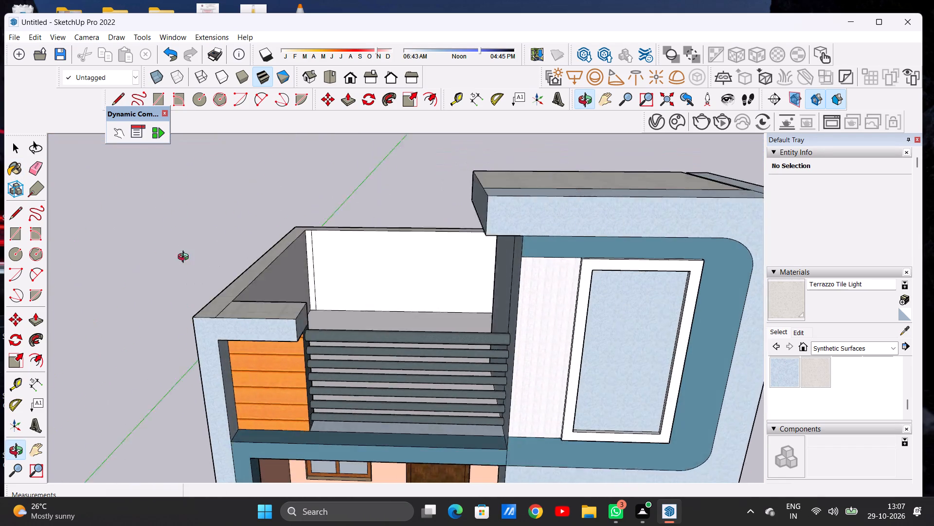
middle_click_drag(185, 258, 165, 262)
scroll(166, 262, "up", 1)
scroll(292, 251, "down", 12)
scroll(316, 255, "up", 7)
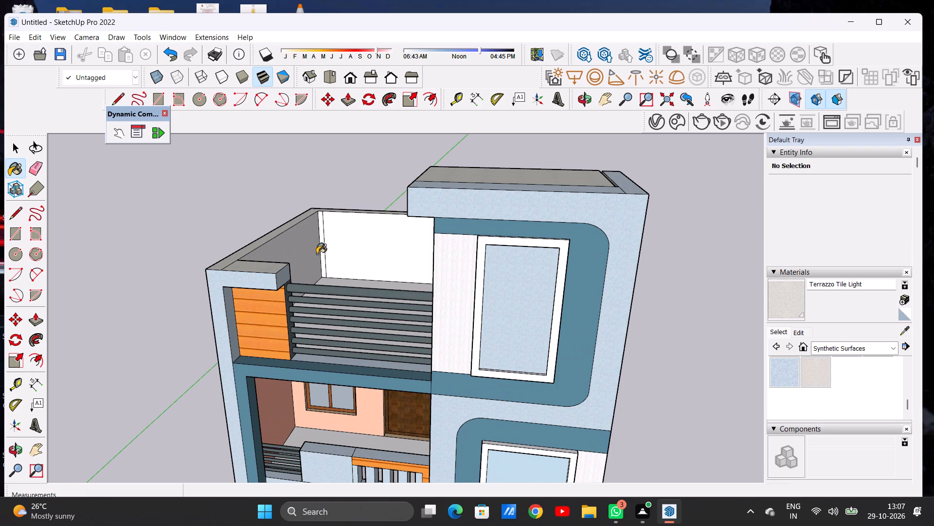
scroll(289, 255, "down", 11)
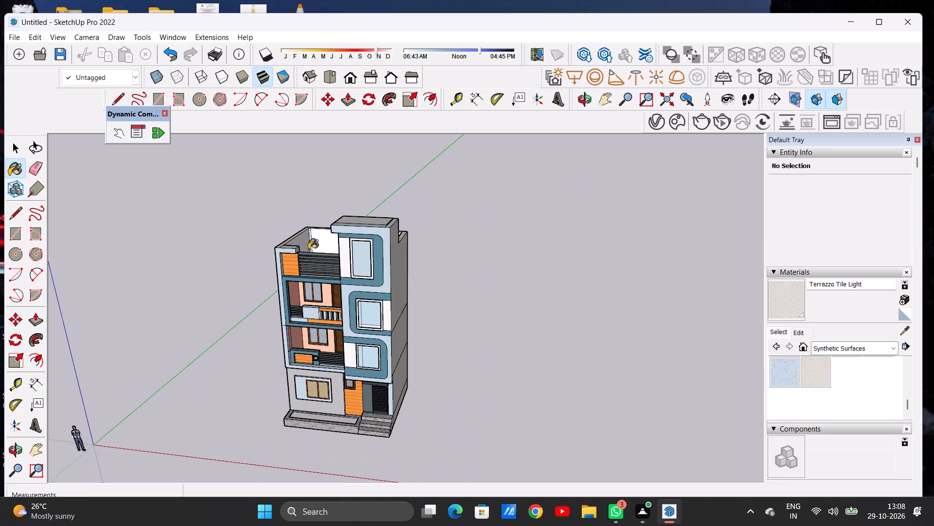
middle_click_drag(305, 248, 325, 281)
scroll(315, 253, "up", 4)
scroll(315, 253, "down", 1)
scroll(315, 253, "up", 5)
scroll(302, 233, "down", 1)
scroll(302, 233, "up", 1)
scroll(302, 233, "down", 1)
scroll(302, 233, "up", 6)
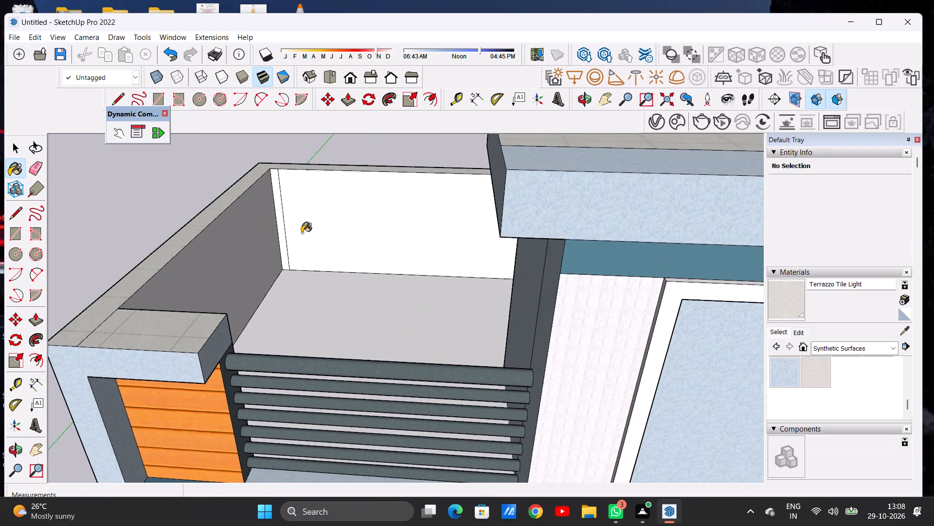
middle_click_drag(304, 265, 322, 227)
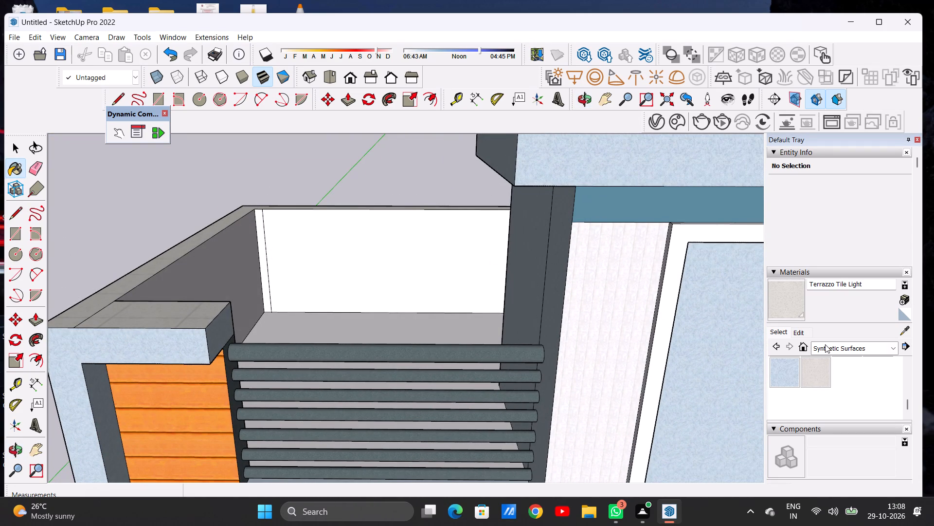
Apply Formica Graystone to the inner faces of the terrace's side and rear parapets, including the narrow corner strip and the stretch behind the raised block.
scroll(821, 392, "up", 1)
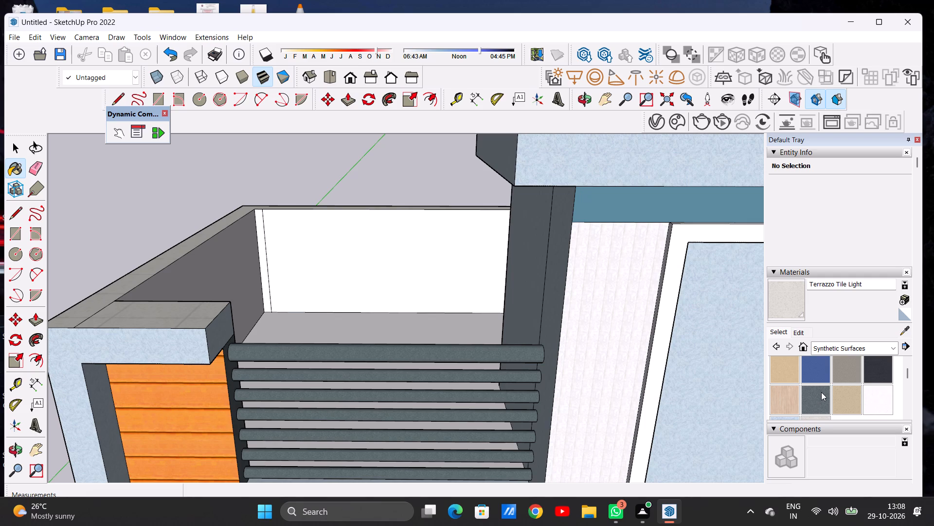
left_click(844, 370)
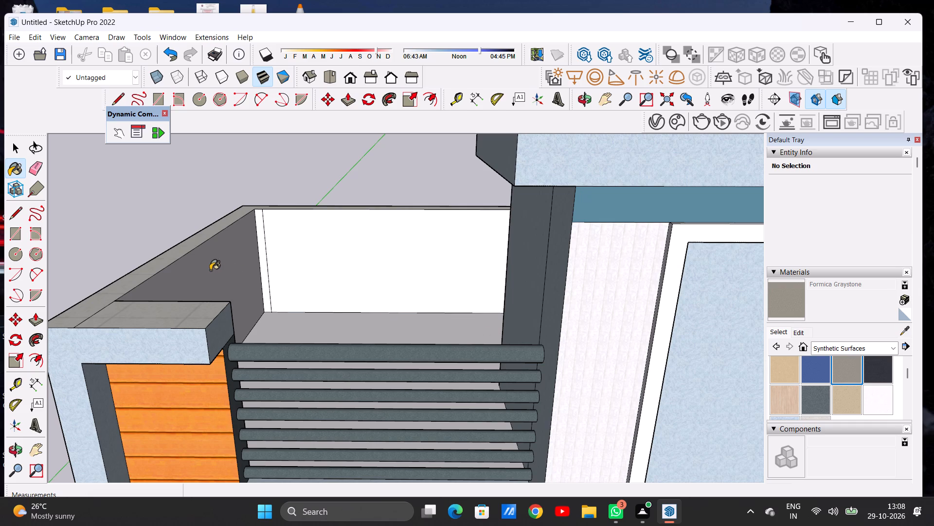
left_click(209, 270)
left_click(331, 247)
scroll(331, 287, "down", 5)
scroll(295, 263, "up", 10)
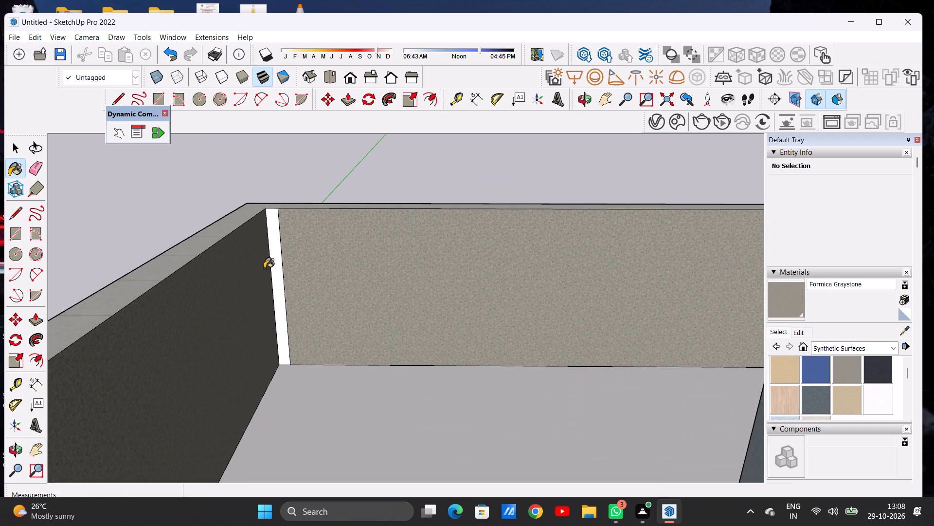
left_click(277, 260)
scroll(323, 312, "down", 11)
scroll(342, 324, "up", 1)
middle_click_drag(298, 324, 394, 315)
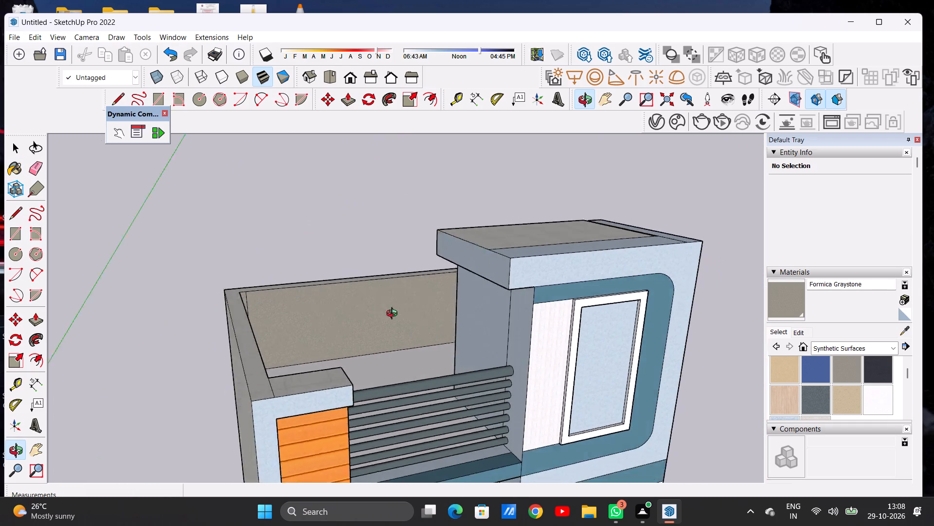
middle_click_drag(394, 315, 621, 299)
middle_click_drag(324, 315, 393, 318)
scroll(288, 299, "up", 10)
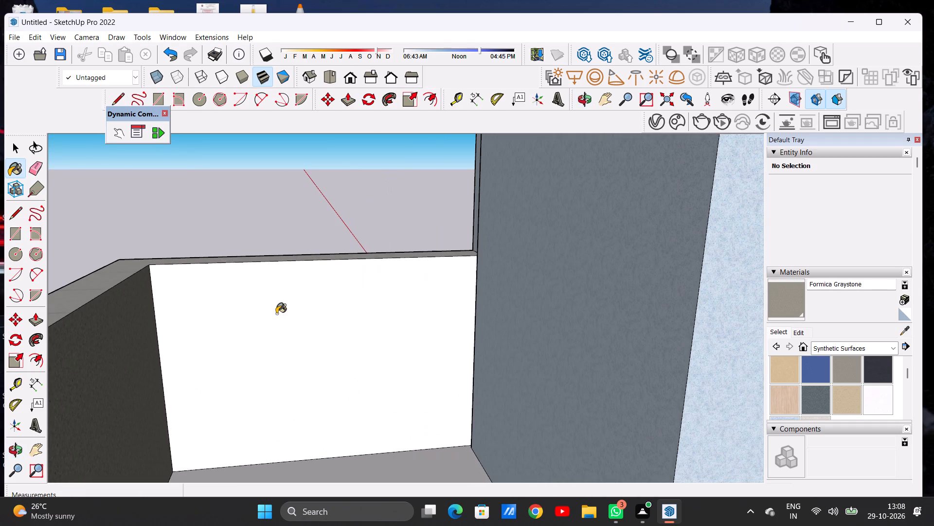
left_click(277, 314)
Apply Formica Graystone to the two terrace-facing back faces of the front corner block beside the railing.
scroll(324, 330, "down", 8)
scroll(338, 335, "down", 13)
middle_click_drag(413, 343, 352, 326)
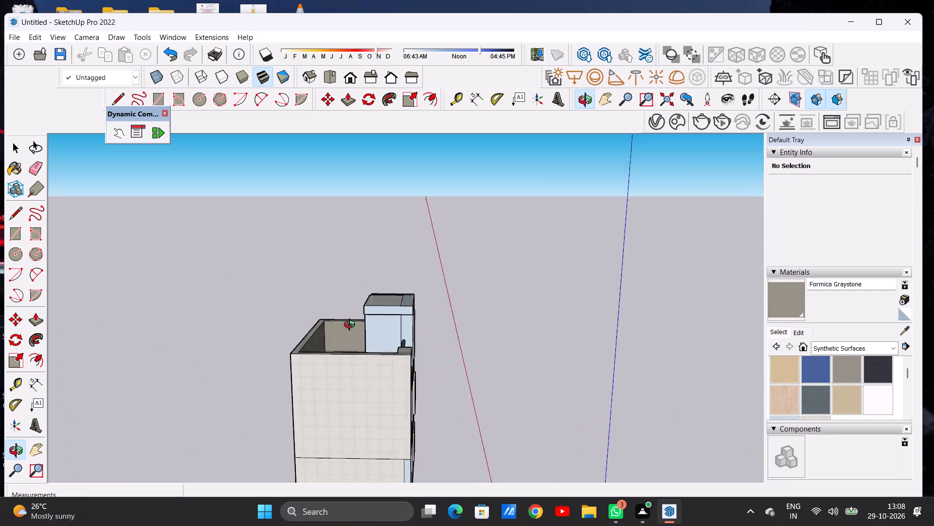
middle_click_drag(352, 326, 57, 304)
scroll(323, 303, "down", 7)
scroll(343, 321, "up", 15)
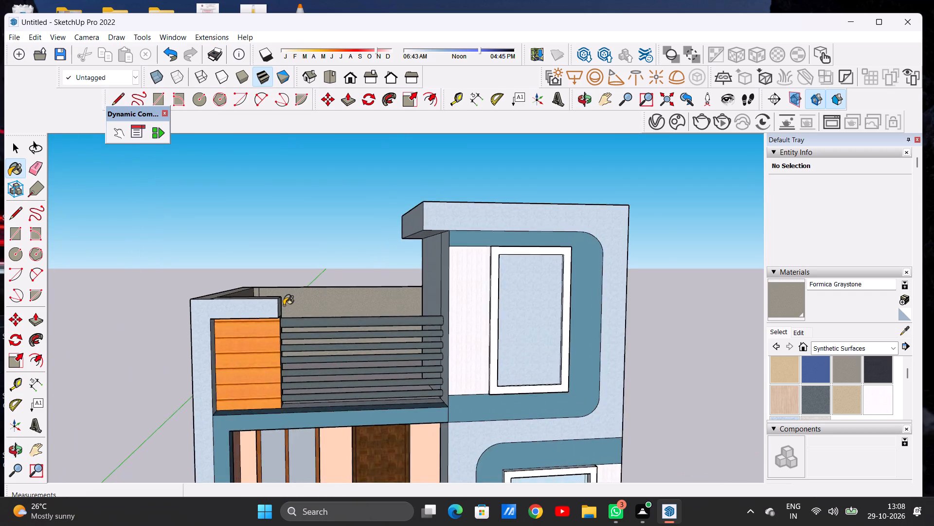
scroll(284, 305, "up", 3)
scroll(282, 299, "down", 1)
scroll(282, 299, "up", 4)
middle_click_drag(342, 286, 170, 369)
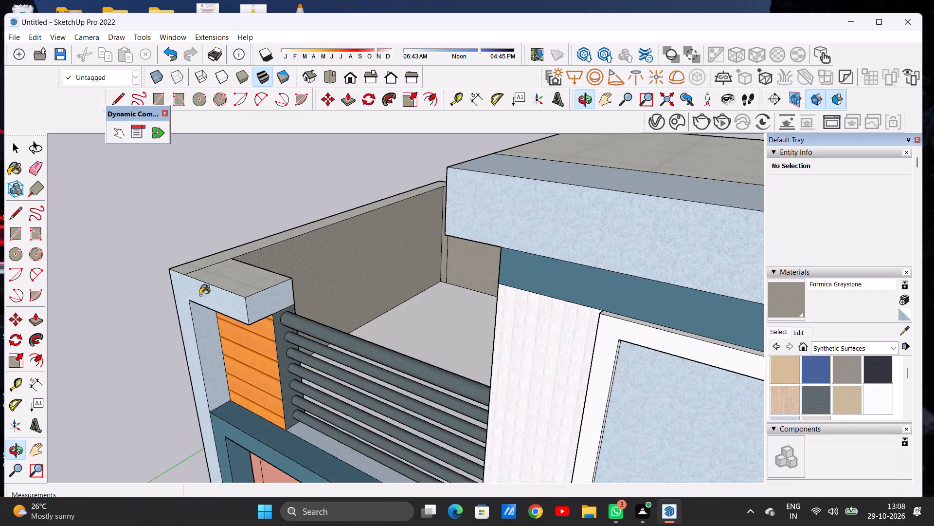
middle_click_drag(282, 280, 522, 234)
middle_click_drag(311, 276, 556, 256)
middle_click_drag(391, 256, 607, 319)
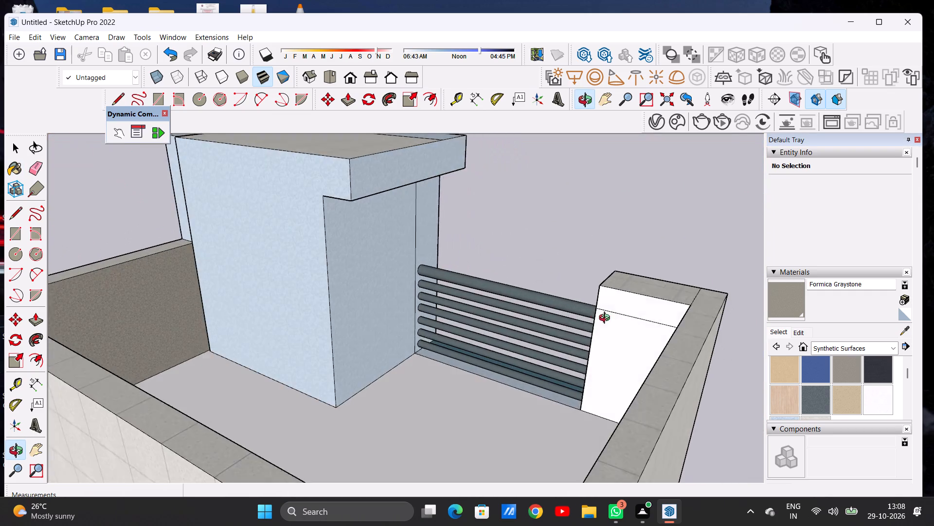
middle_click_drag(607, 319, 610, 314)
scroll(633, 309, "up", 1)
scroll(633, 309, "down", 1)
scroll(633, 309, "up", 10)
left_click(628, 299)
left_click(614, 337)
scroll(551, 337, "down", 13)
scroll(563, 328, "up", 1)
middle_click_drag(400, 335, 341, 319)
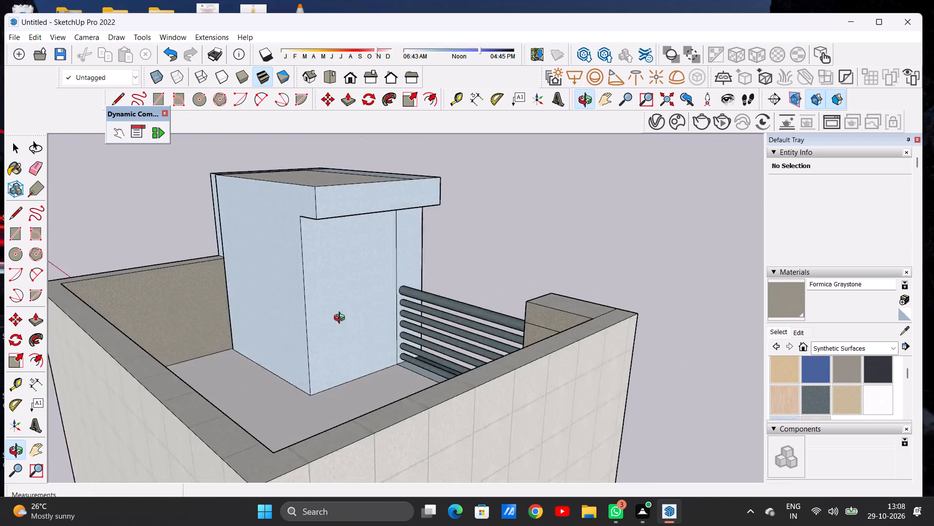
middle_click_drag(341, 319, 277, 339)
scroll(334, 321, "down", 5)
middle_click_drag(508, 316, 117, 280)
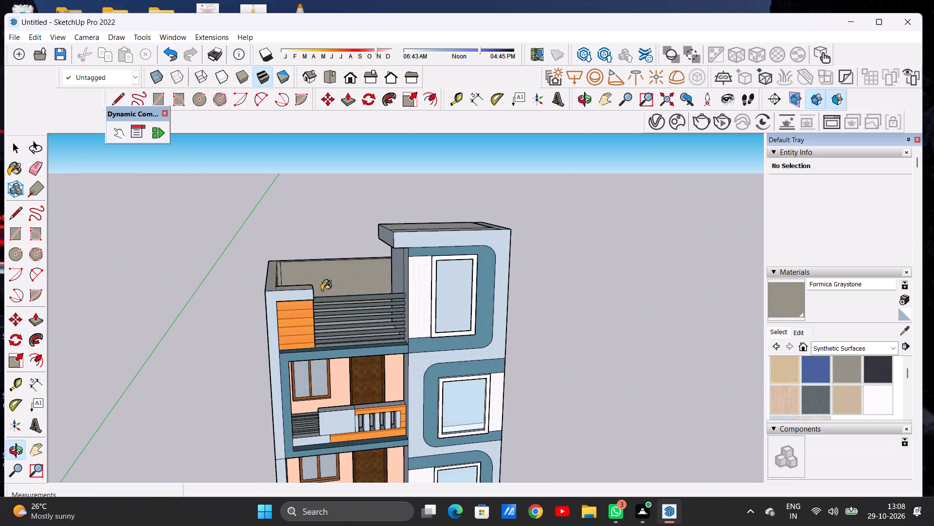
Examine the roof terrace's floor, parapets, railing and corner block from several angles for surfaces still lacking material.
scroll(416, 275, "down", 6)
middle_click_drag(463, 307, 394, 280)
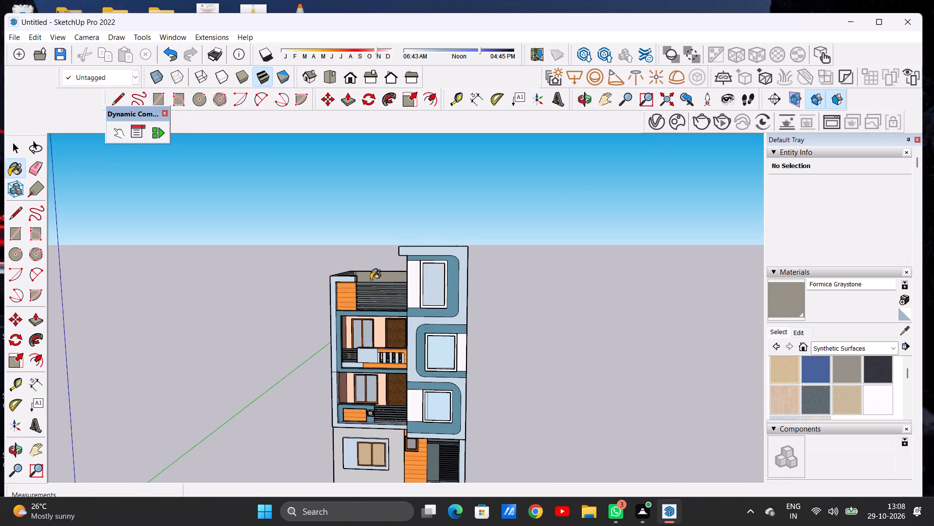
scroll(348, 279, "up", 14)
scroll(357, 269, "down", 1)
scroll(357, 269, "up", 5)
middle_click_drag(370, 222, 350, 345)
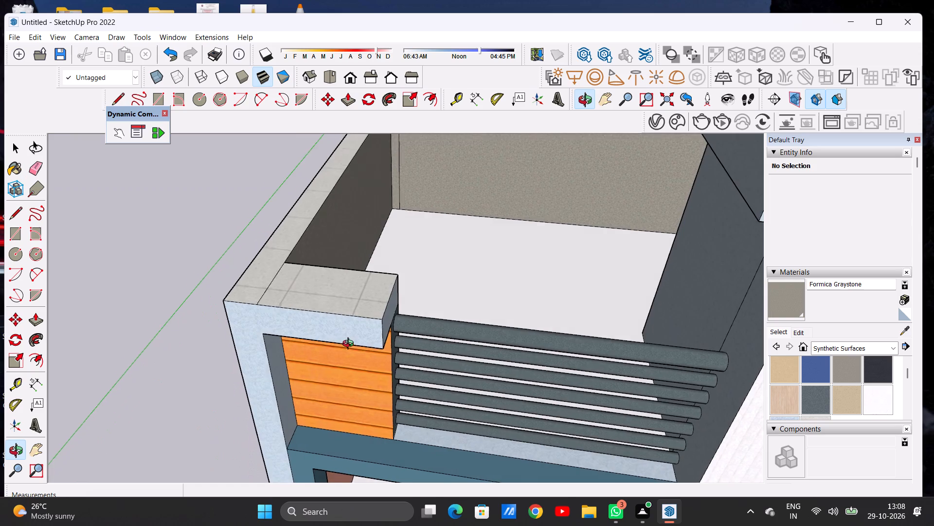
middle_click_drag(350, 345, 354, 350)
scroll(409, 258, "up", 2)
scroll(409, 258, "down", 1)
scroll(409, 258, "up", 3)
middle_click_drag(432, 274, 463, 294)
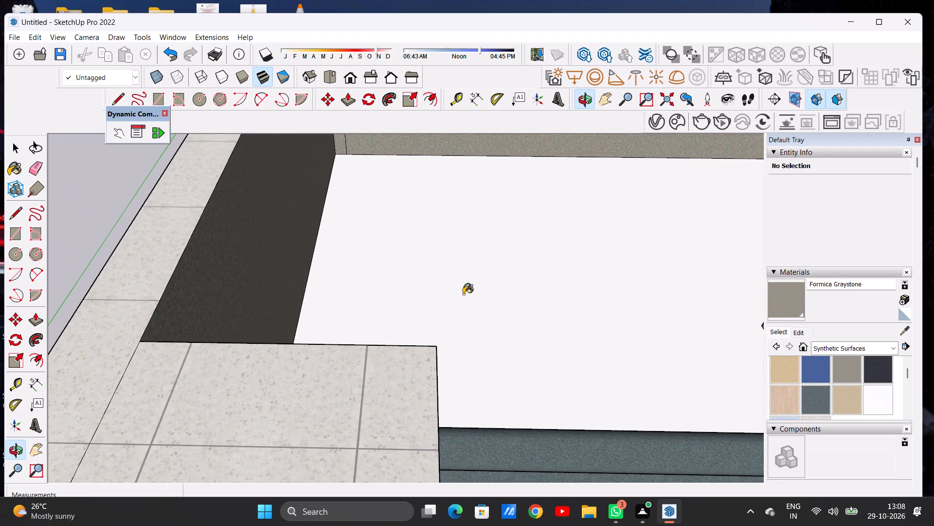
key("space")
scroll(447, 298, "down", 2)
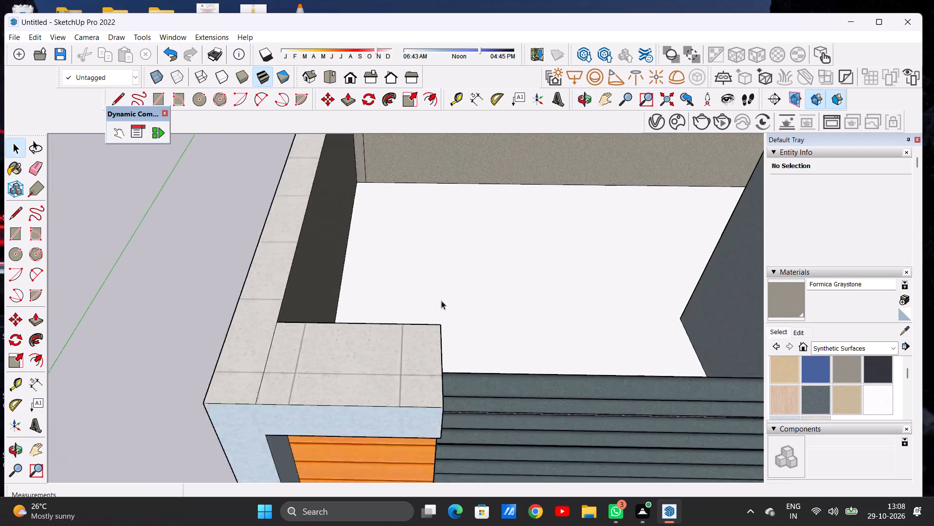
scroll(441, 301, "down", 19)
scroll(461, 284, "up", 16)
scroll(366, 265, "up", 2)
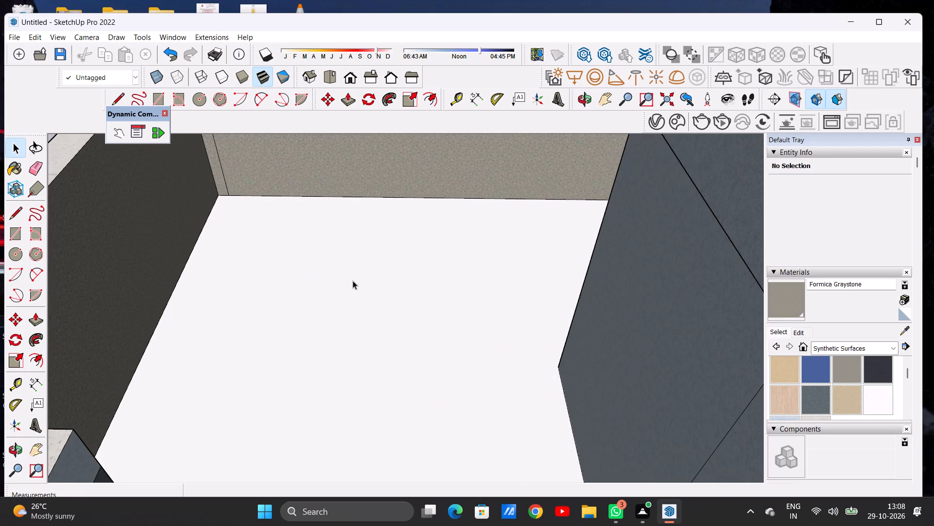
scroll(381, 295, "down", 13)
middle_click_drag(361, 286, 652, 254)
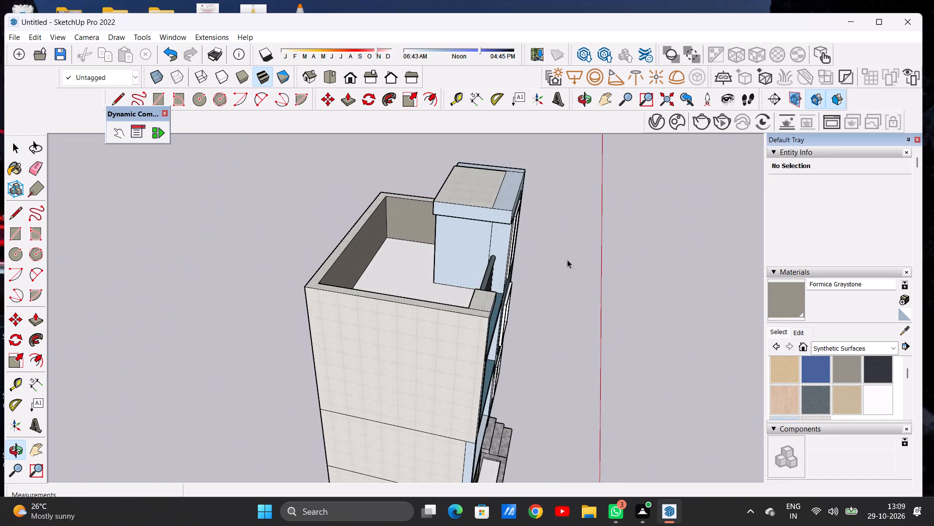
middle_click_drag(446, 259, 290, 363)
scroll(377, 362, "up", 5)
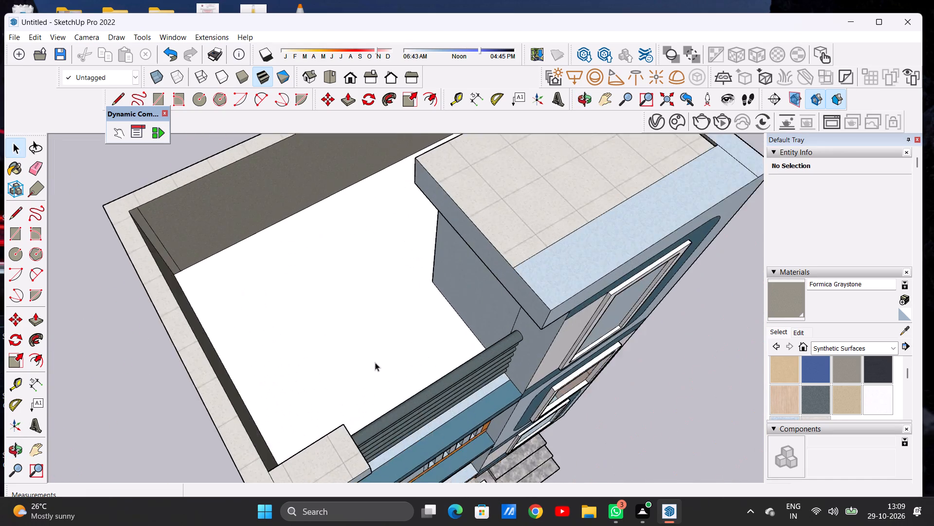
scroll(375, 362, "up", 3)
scroll(375, 362, "down", 1)
scroll(375, 362, "up", 7)
middle_click_drag(406, 377, 372, 306)
scroll(389, 331, "up", 2)
scroll(403, 357, "down", 4)
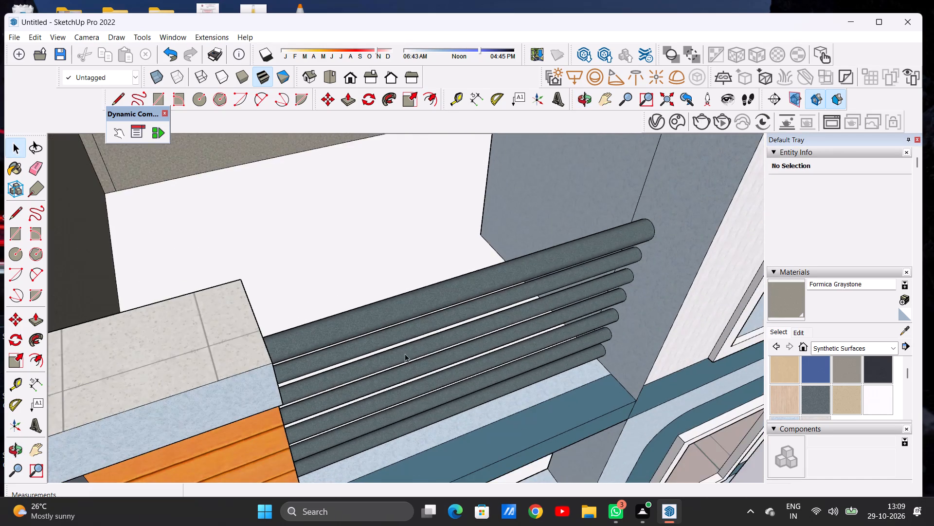
scroll(405, 354, "down", 4)
scroll(407, 349, "up", 1)
scroll(407, 349, "down", 19)
scroll(401, 306, "up", 6)
scroll(400, 301, "down", 1)
scroll(400, 301, "up", 5)
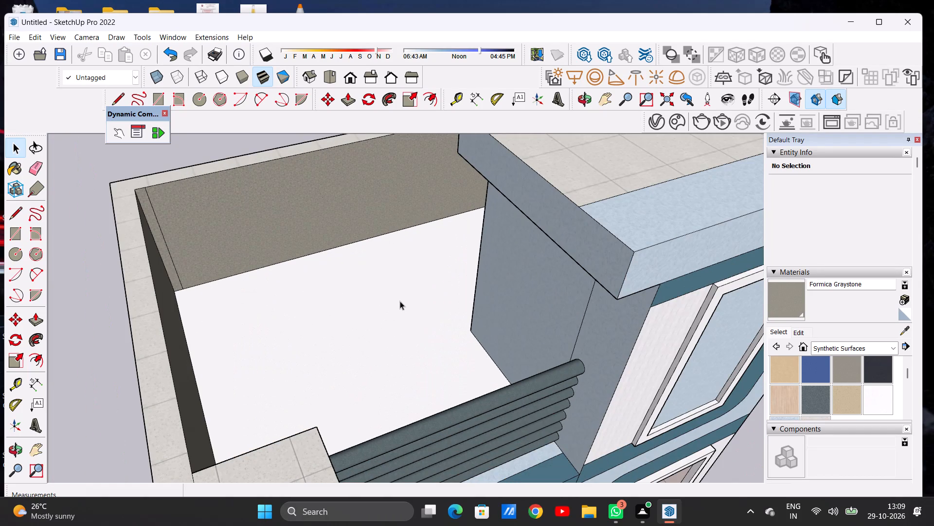
scroll(269, 276, "down", 7)
middle_click_drag(267, 281, 406, 290)
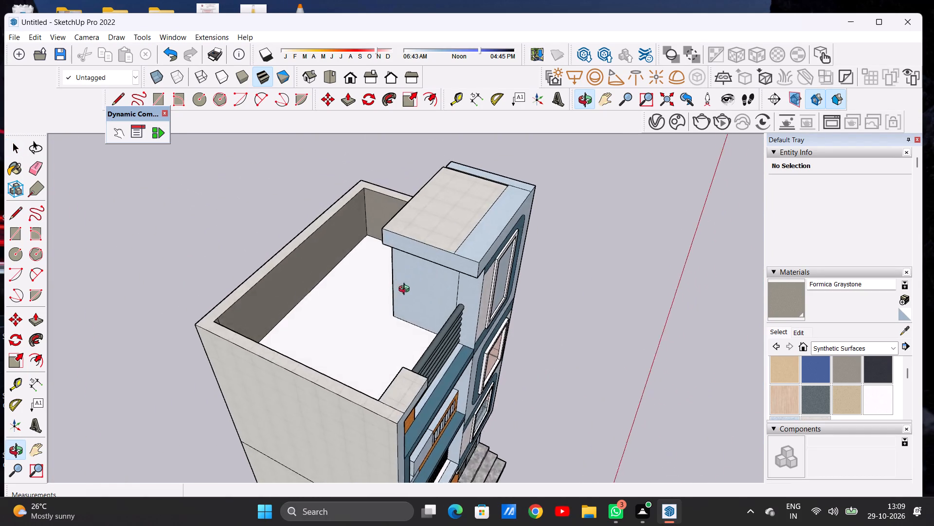
middle_click_drag(406, 290, 305, 314)
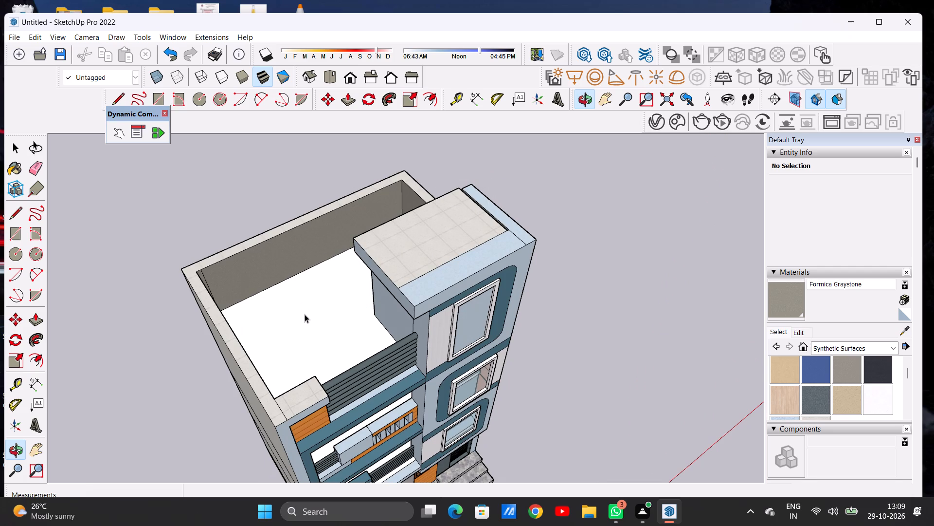
scroll(292, 295, "down", 9)
scroll(305, 302, "up", 4)
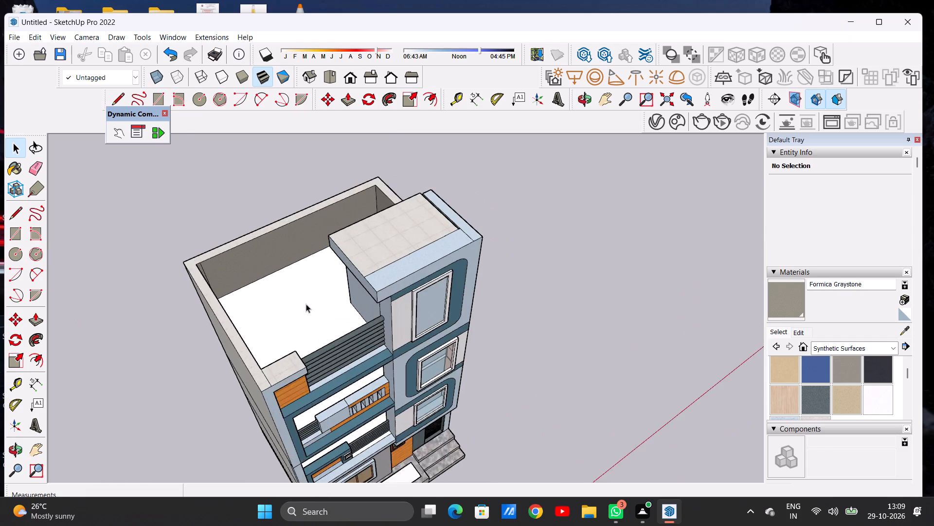
scroll(306, 304, "up", 8)
middle_click_drag(329, 316, 453, 234)
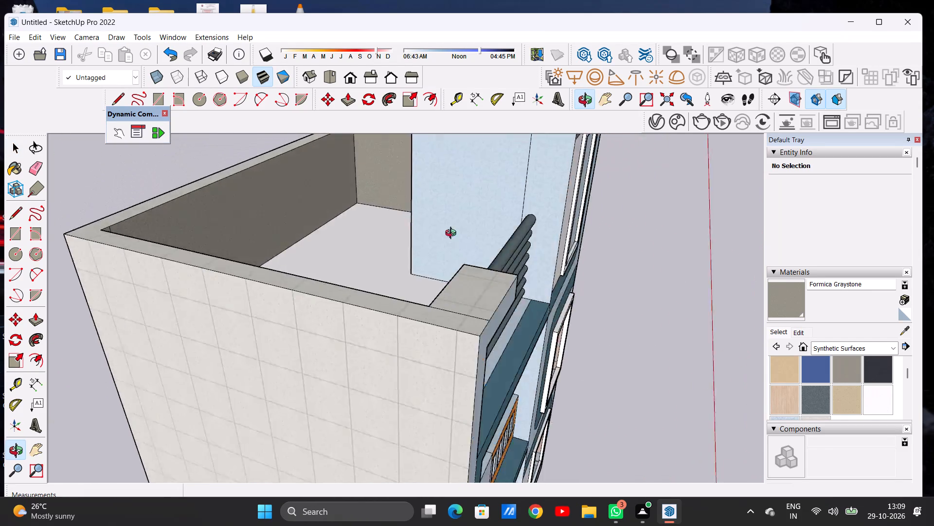
middle_click_drag(453, 234, 257, 283)
scroll(359, 275, "down", 12)
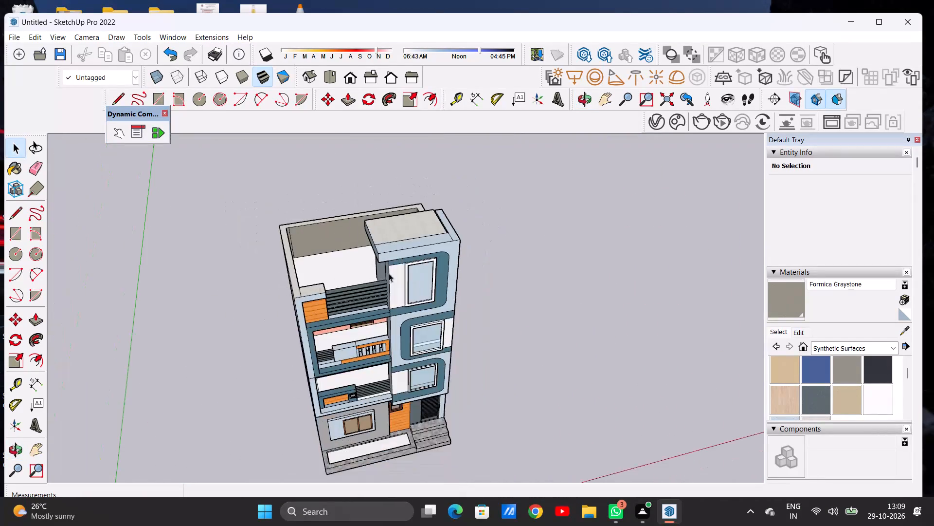
scroll(372, 256, "up", 8)
scroll(380, 260, "down", 1)
scroll(380, 260, "up", 5)
middle_click_drag(356, 277, 468, 175)
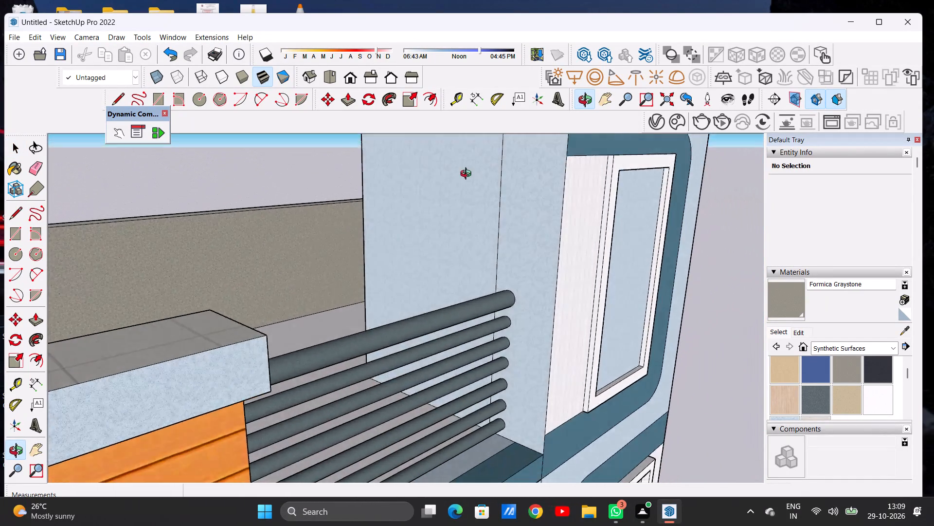
middle_click_drag(468, 175, 371, 230)
scroll(392, 246, "up", 2)
scroll(458, 267, "down", 13)
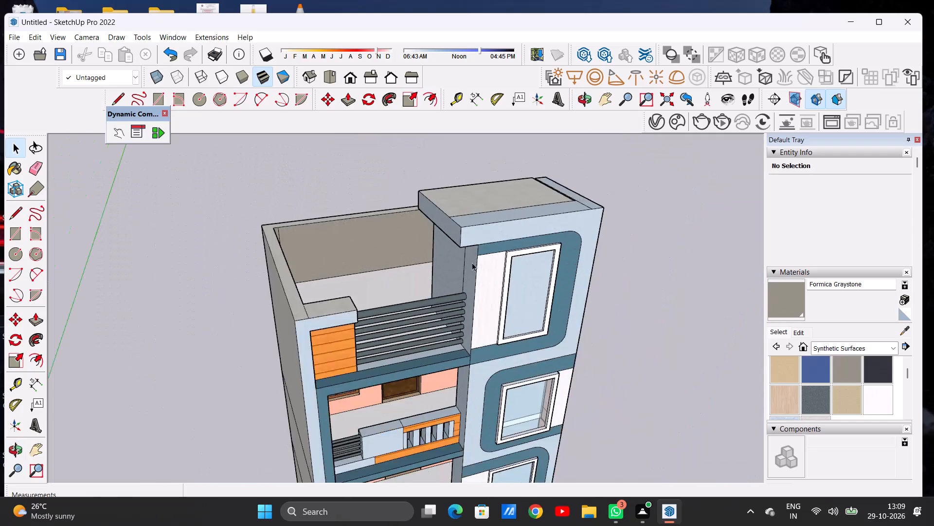
scroll(472, 263, "down", 6)
scroll(423, 305, "up", 19)
scroll(415, 302, "down", 5)
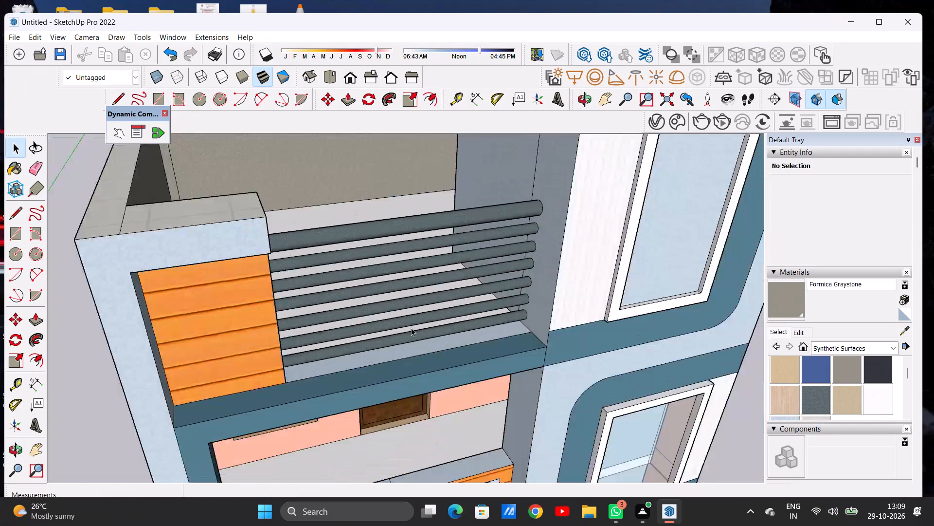
scroll(411, 328, "down", 12)
scroll(358, 243, "up", 2)
scroll(315, 300, "down", 7)
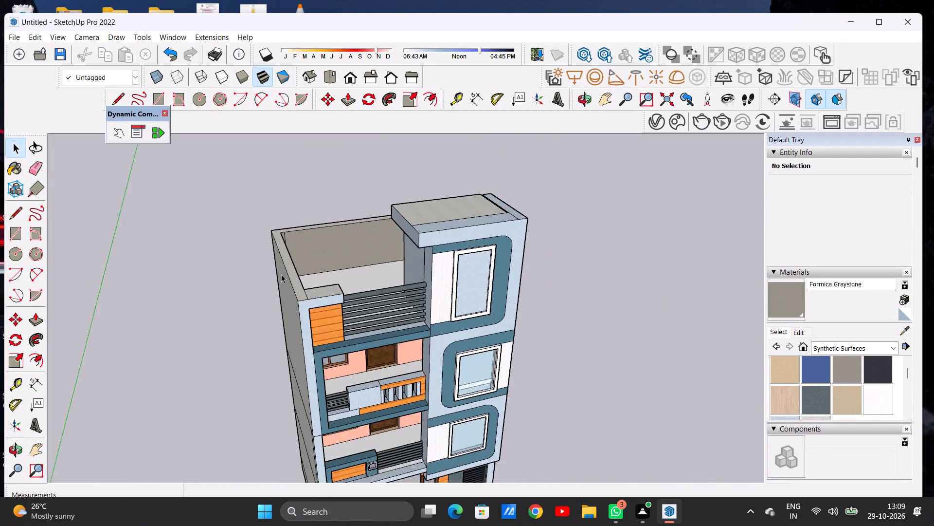
scroll(281, 274, "down", 8)
scroll(325, 290, "down", 1)
scroll(324, 290, "up", 5)
scroll(318, 274, "down", 1)
scroll(318, 274, "up", 16)
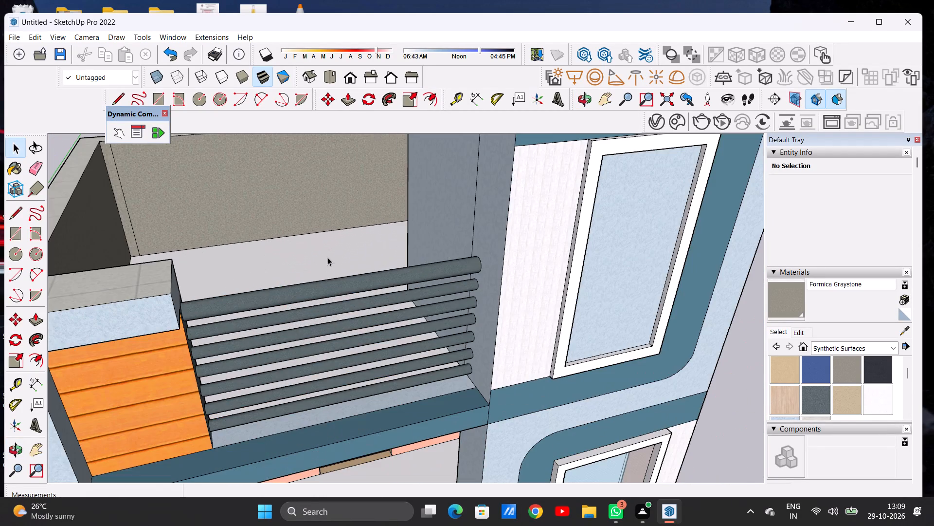
middle_click_drag(325, 255, 344, 342)
scroll(374, 333, "up", 2)
scroll(382, 308, "down", 10)
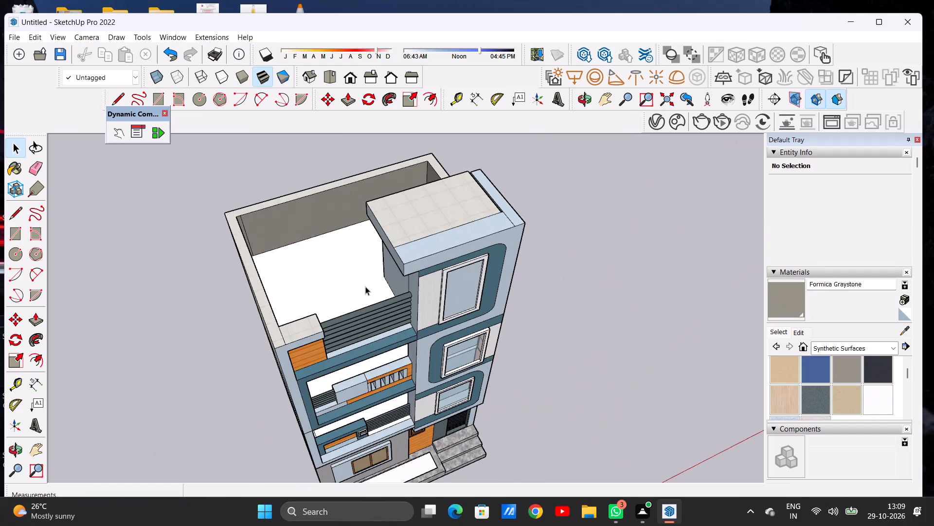
scroll(365, 286, "down", 7)
scroll(356, 270, "up", 5)
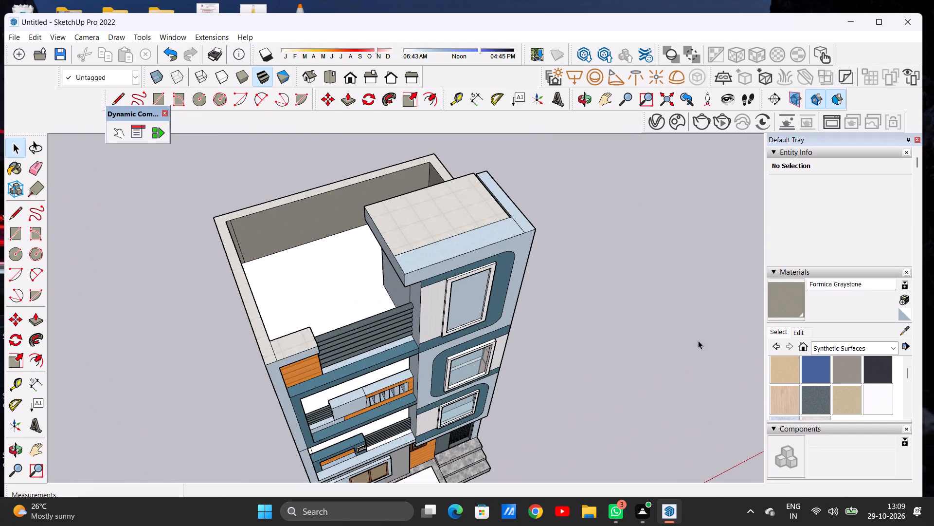
Apply Terrazzo Tile Light to the unpainted floor of the roof terrace.
scroll(823, 394, "down", 1)
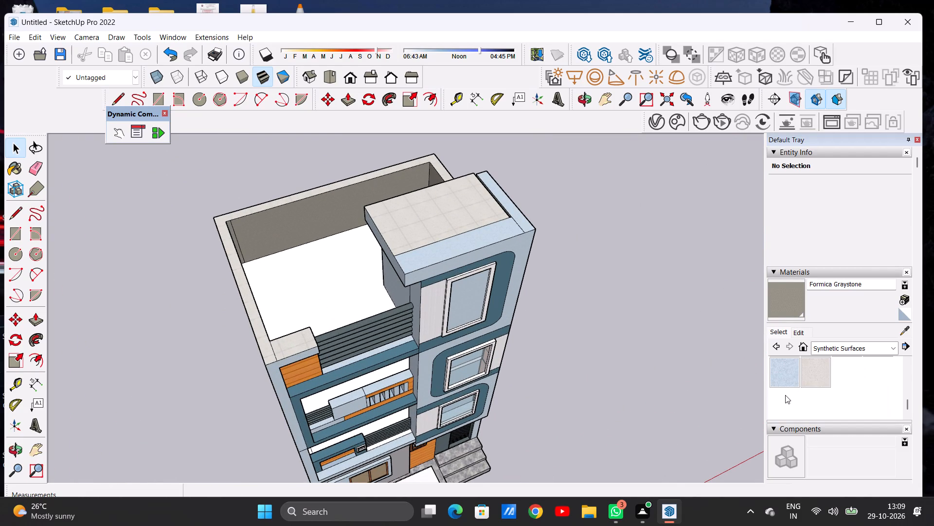
left_click(814, 366)
left_click(313, 283)
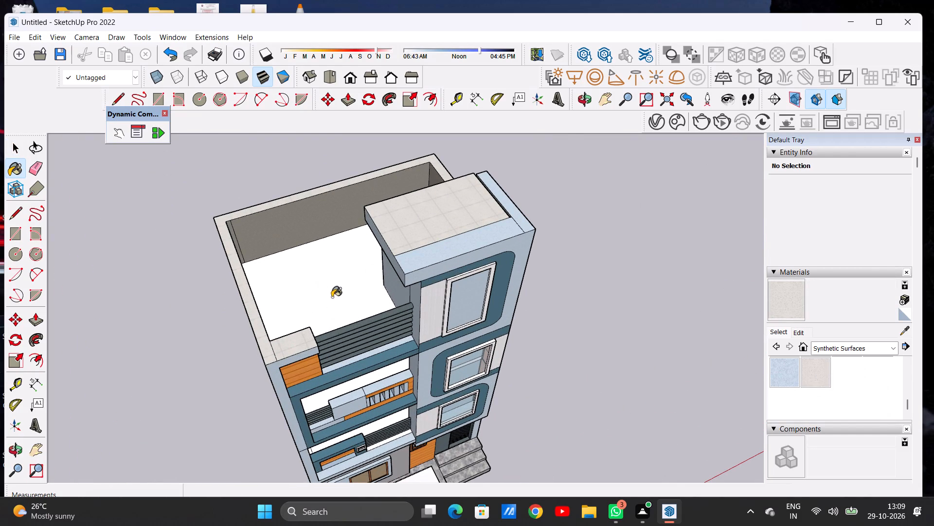
Review the tiled terrace floor and the whole house from near and far.
scroll(332, 297, "up", 10)
scroll(338, 306, "down", 1)
scroll(338, 306, "up", 6)
scroll(339, 312, "down", 11)
scroll(335, 309, "up", 2)
scroll(334, 308, "down", 13)
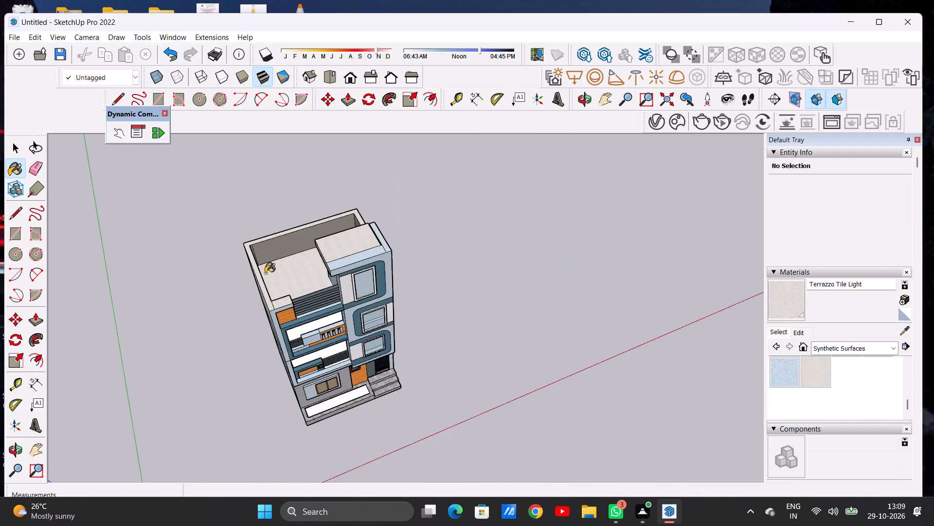
scroll(265, 273, "down", 5)
scroll(269, 286, "up", 1)
scroll(273, 290, "down", 3)
scroll(325, 331, "up", 2)
scroll(324, 331, "down", 1)
scroll(324, 331, "up", 6)
scroll(294, 301, "down", 1)
scroll(294, 301, "up", 9)
Apply Leather Blue from the Carpet, Fabrics, Leathers collection to the floor of the balcony directly below the roof terrace.
middle_click_drag(284, 322, 208, 249)
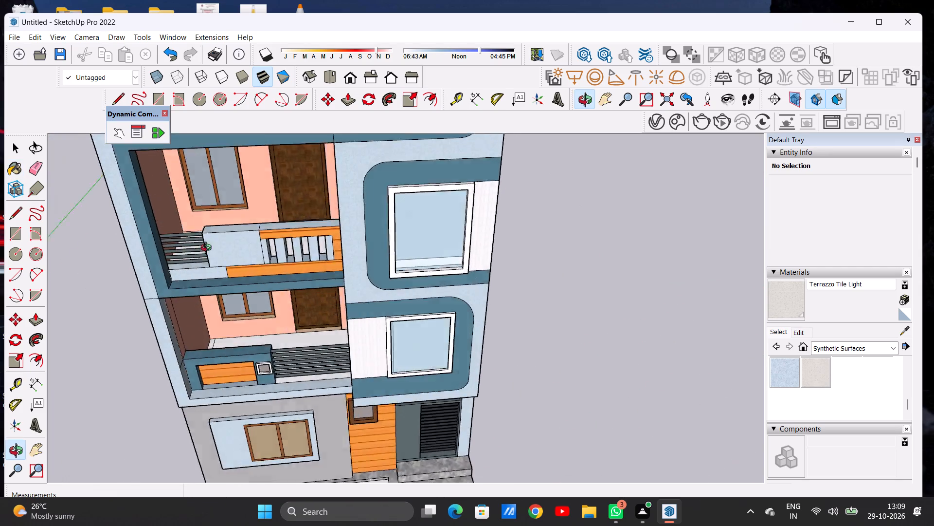
middle_click_drag(208, 249, 86, 276)
scroll(336, 415, "up", 1)
scroll(407, 413, "down", 12)
scroll(398, 368, "up", 15)
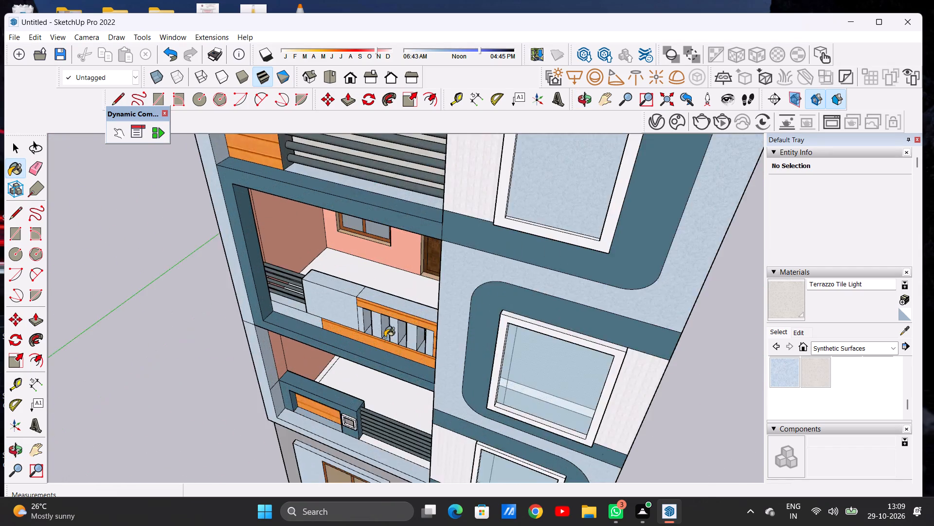
scroll(385, 337, "up", 5)
key("space")
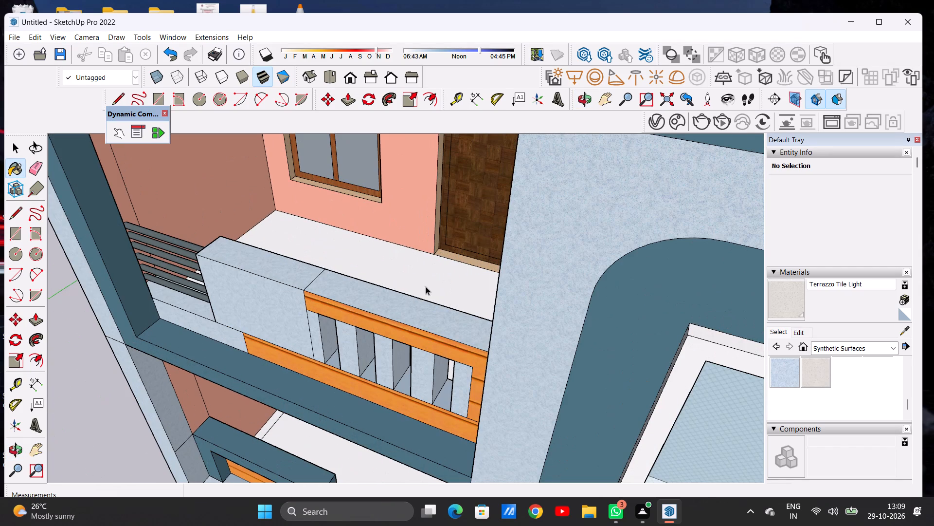
left_click(841, 349)
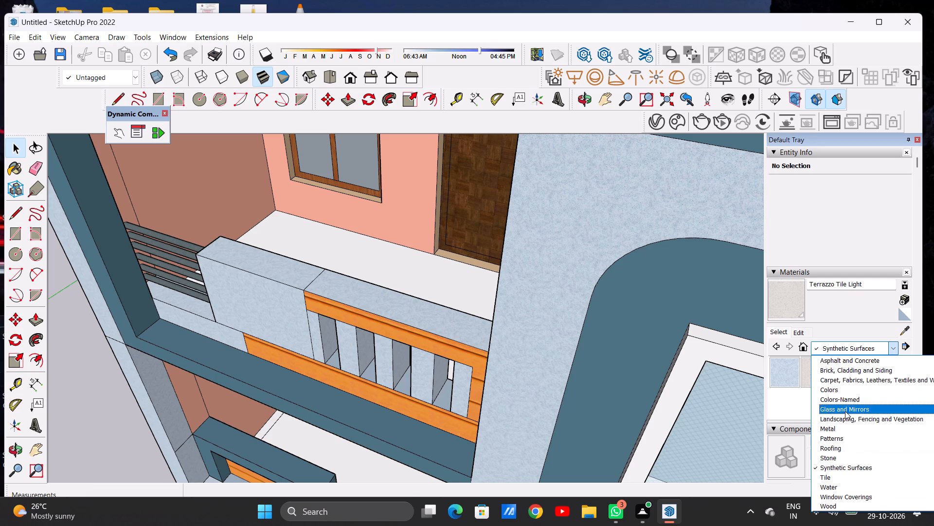
left_click(845, 411)
left_click(844, 346)
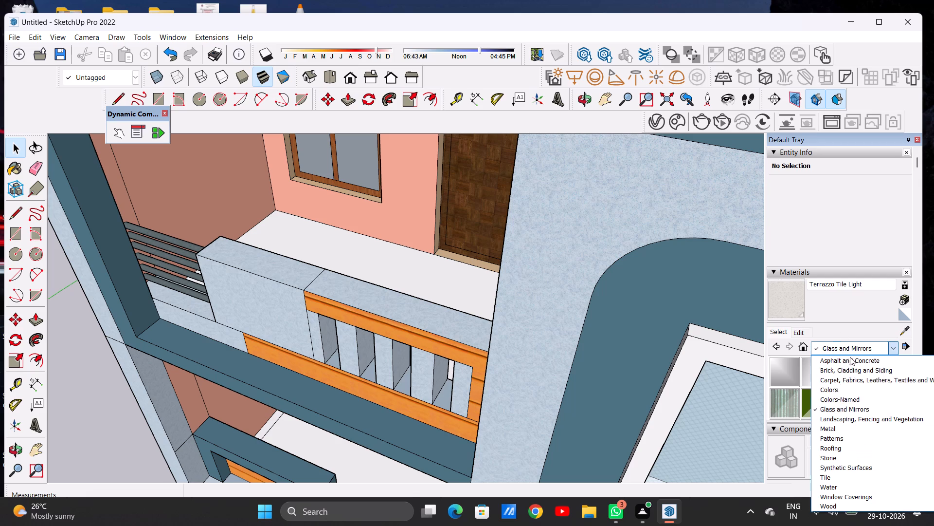
left_click(868, 418)
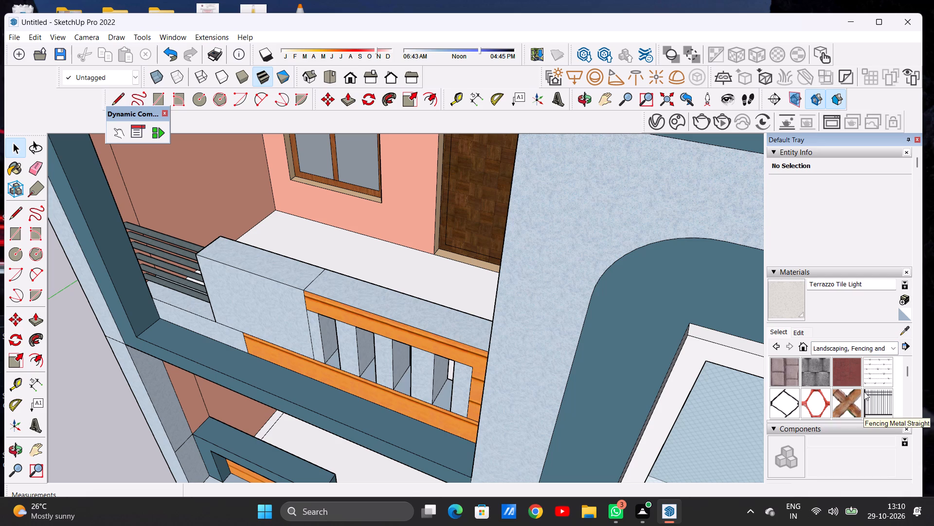
left_click(831, 348)
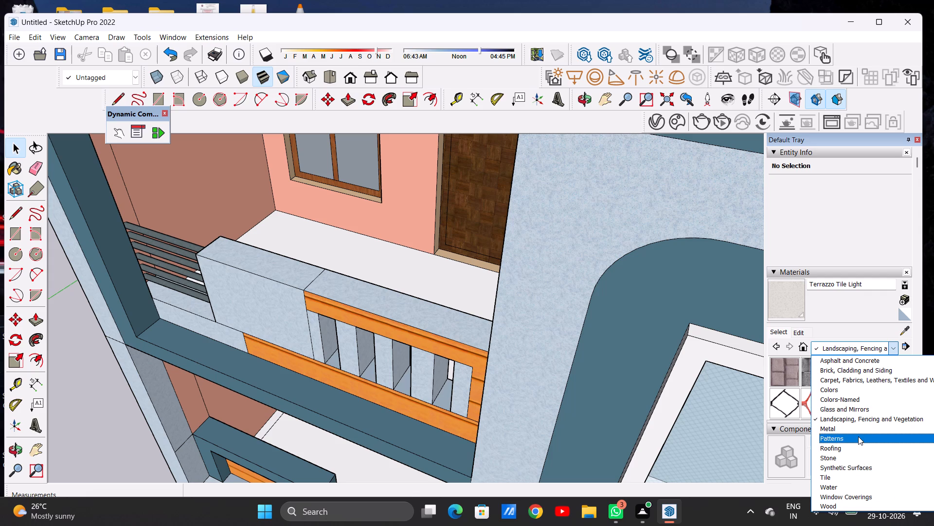
left_click(868, 382)
scroll(850, 378, "down", 1)
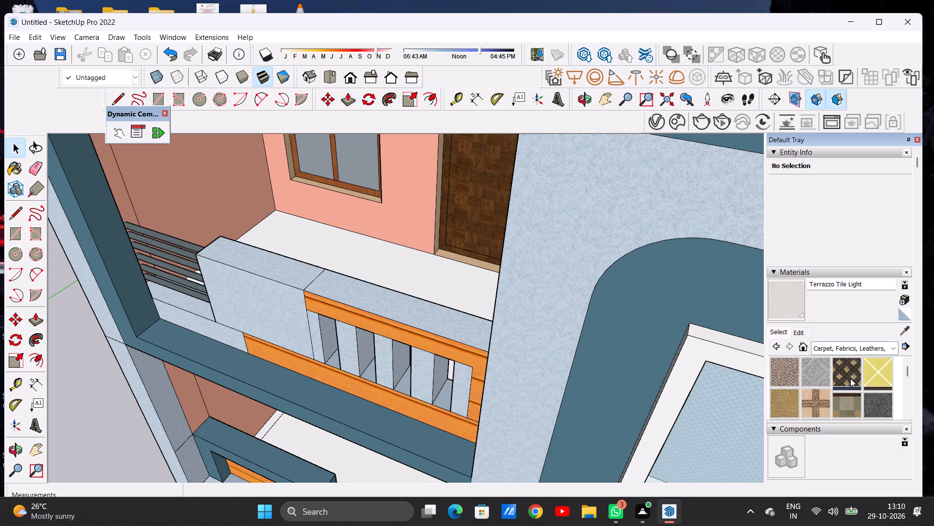
left_click(849, 378)
scroll(383, 247, "up", 6)
left_click(394, 280)
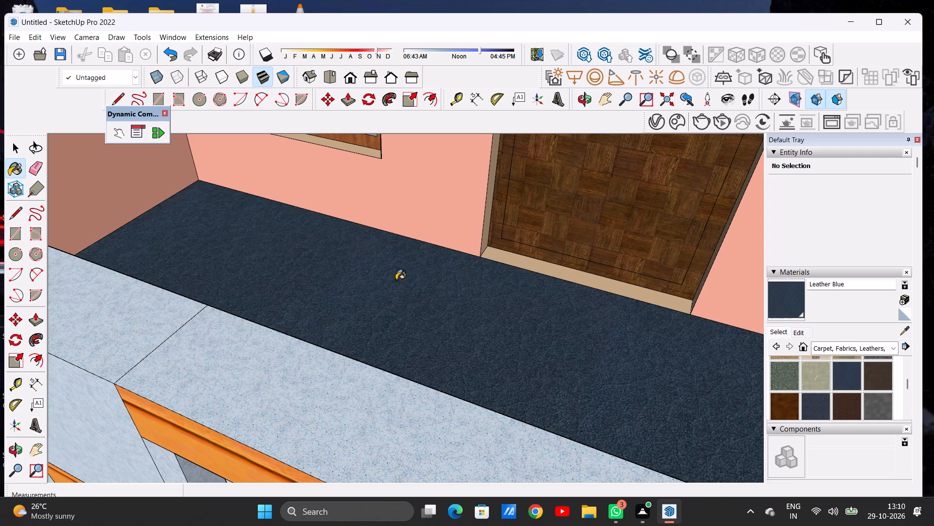
scroll(465, 311, "down", 9)
middle_click_drag(439, 288, 653, 275)
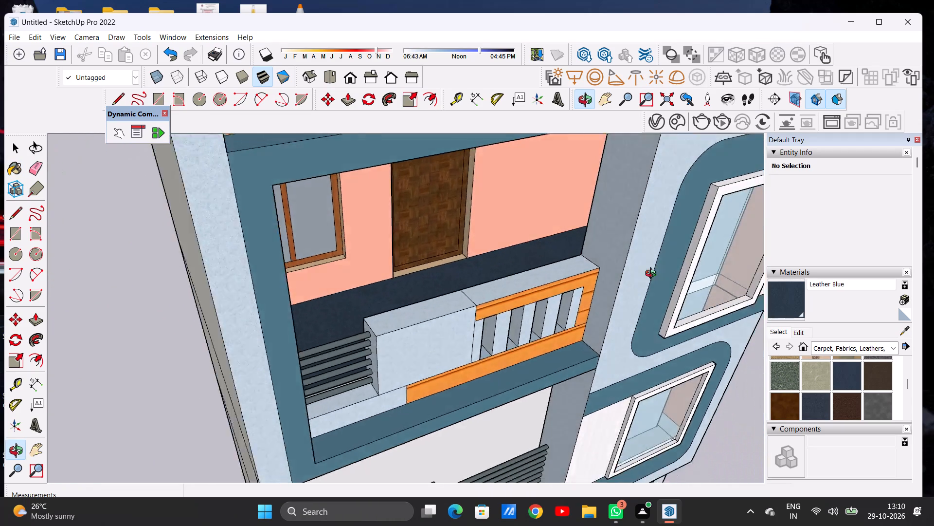
middle_click_drag(653, 275, 693, 275)
scroll(543, 242, "up", 13)
scroll(540, 263, "down", 11)
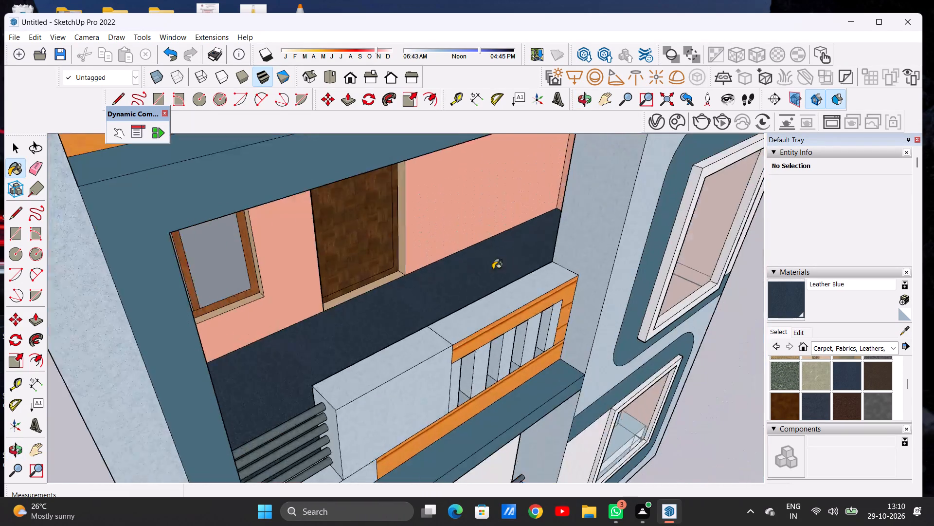
Examine the lower balcony's floor, parapet and pipe railing from near and far for surfaces still lacking material.
scroll(493, 269, "down", 14)
scroll(443, 259, "up", 1)
scroll(445, 261, "down", 2)
middle_click_drag(494, 296, 326, 244)
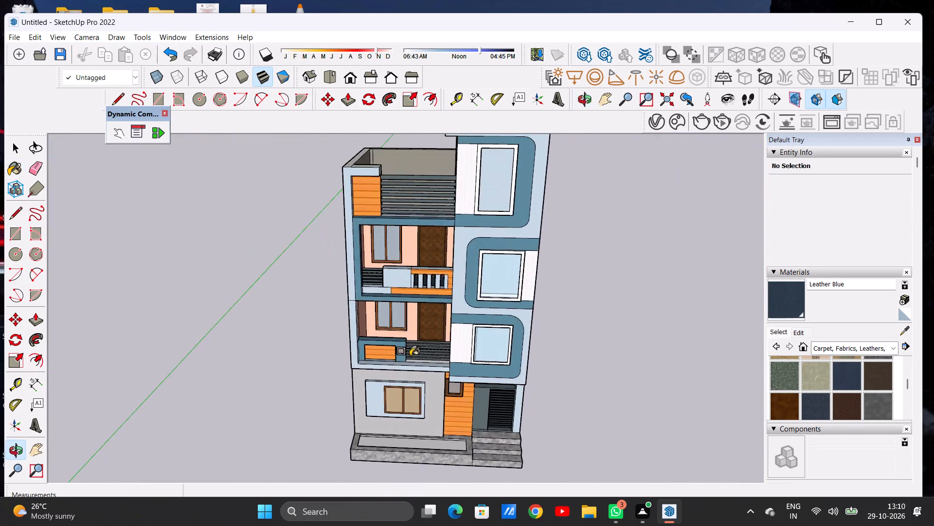
scroll(411, 358, "up", 15)
middle_click_drag(387, 288, 387, 382)
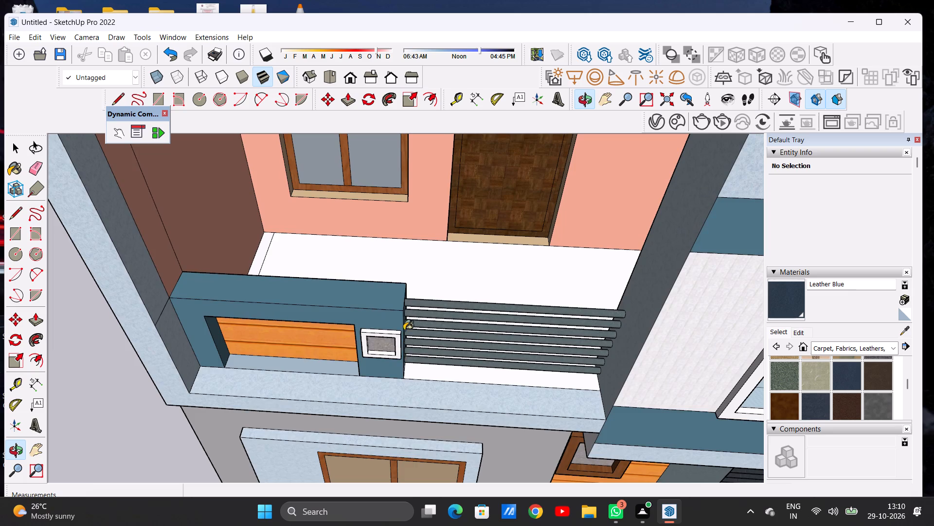
scroll(416, 268, "up", 5)
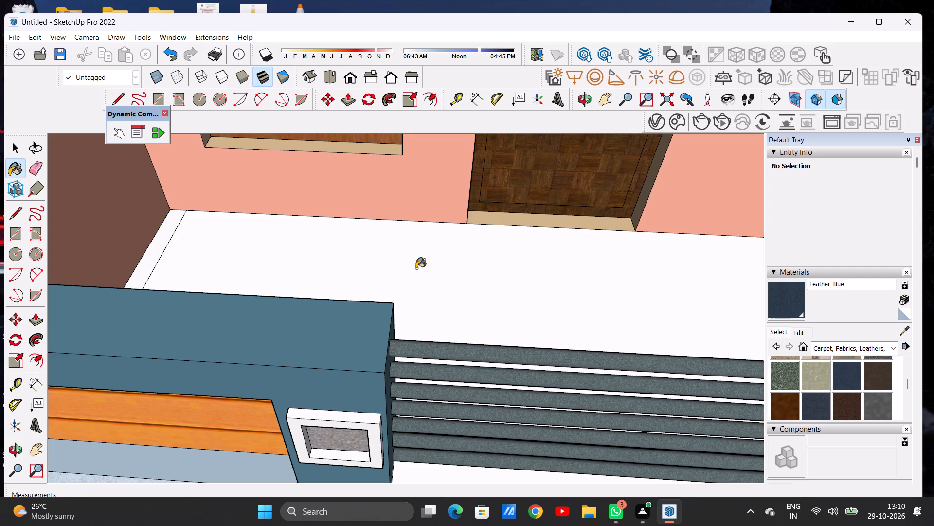
scroll(503, 193, "down", 4)
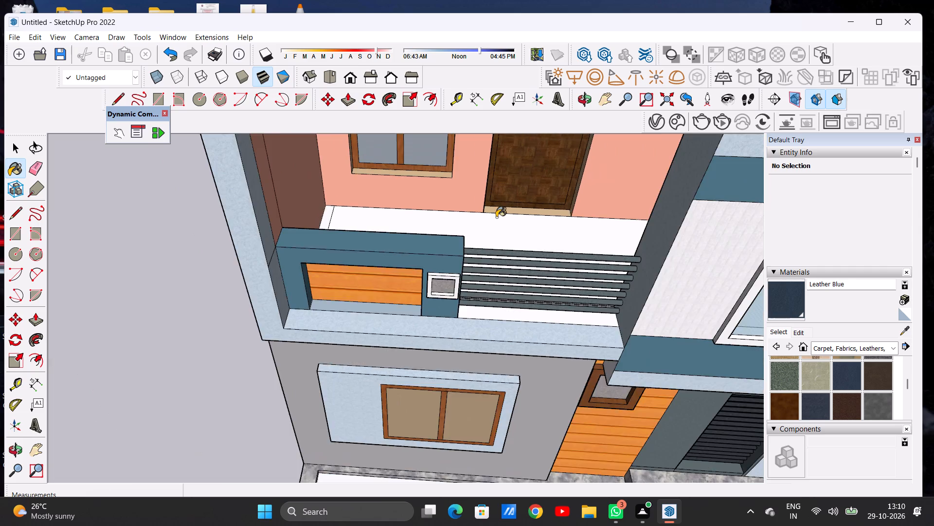
scroll(496, 217, "down", 15)
scroll(481, 238, "up", 11)
scroll(492, 244, "down", 1)
scroll(492, 244, "up", 6)
scroll(500, 270, "down", 1)
scroll(500, 270, "up", 2)
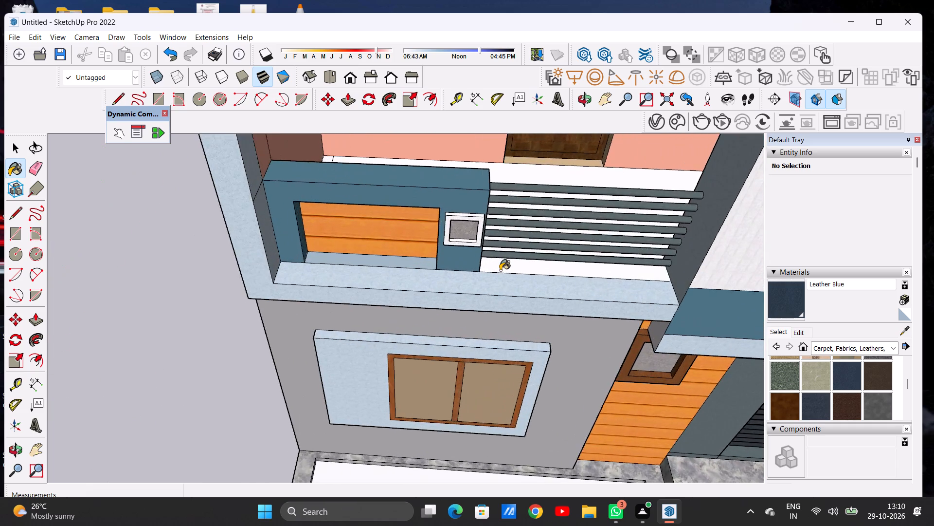
scroll(500, 270, "up", 10)
scroll(496, 264, "down", 11)
scroll(463, 259, "up", 1)
scroll(463, 259, "down", 2)
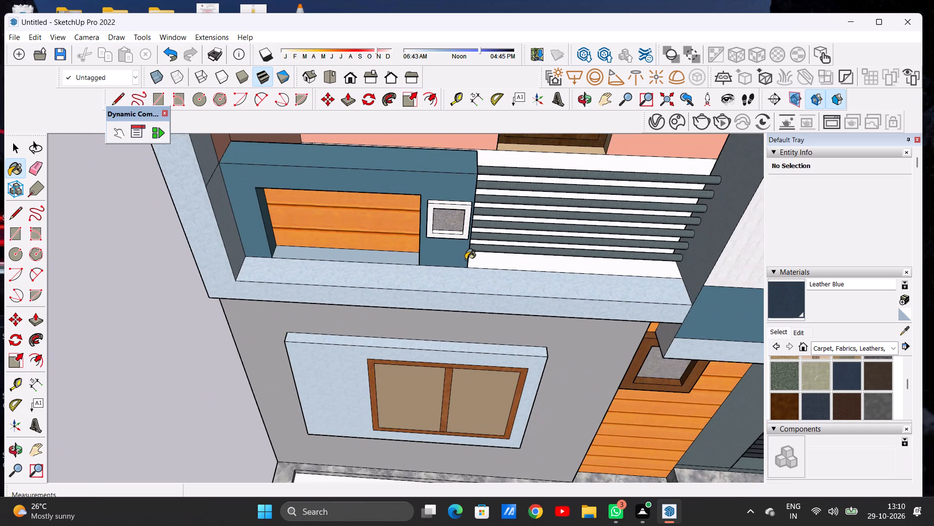
scroll(493, 196, "down", 6)
middle_click_drag(531, 200, 501, 203)
scroll(504, 225, "down", 3)
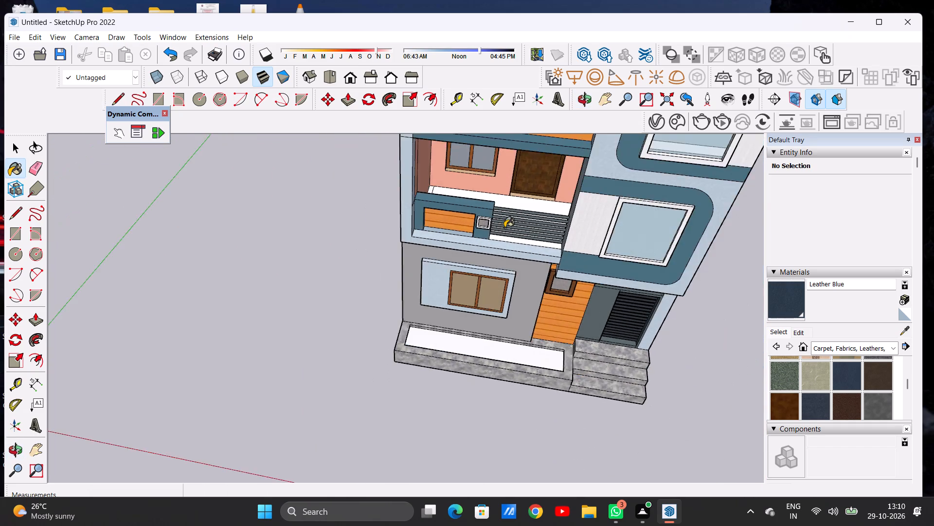
scroll(504, 227, "down", 12)
middle_click_drag(521, 230, 521, 200)
scroll(518, 216, "up", 14)
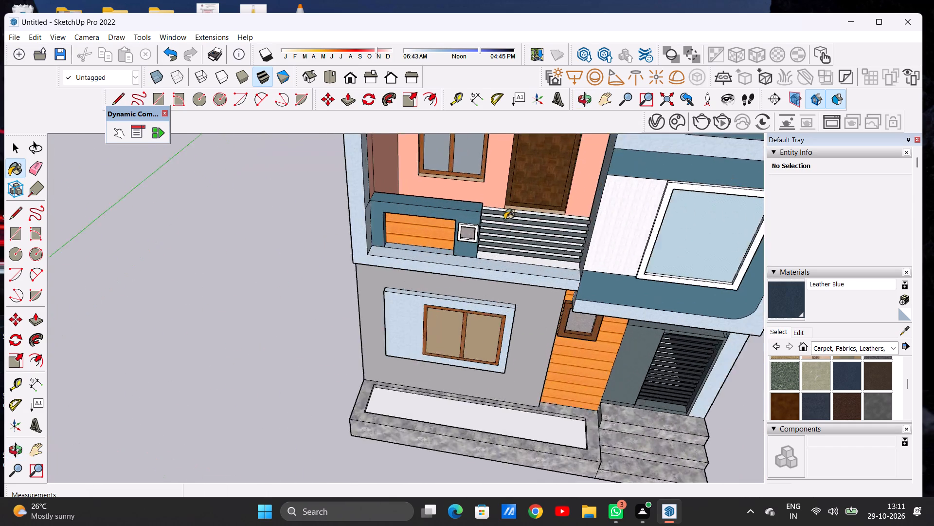
Apply Leather Red Brown from the Carpet, Fabrics, Leathers collection to the main floor of the lower balcony.
scroll(504, 220, "up", 1)
middle_click_drag(475, 197, 463, 249)
scroll(507, 213, "up", 7)
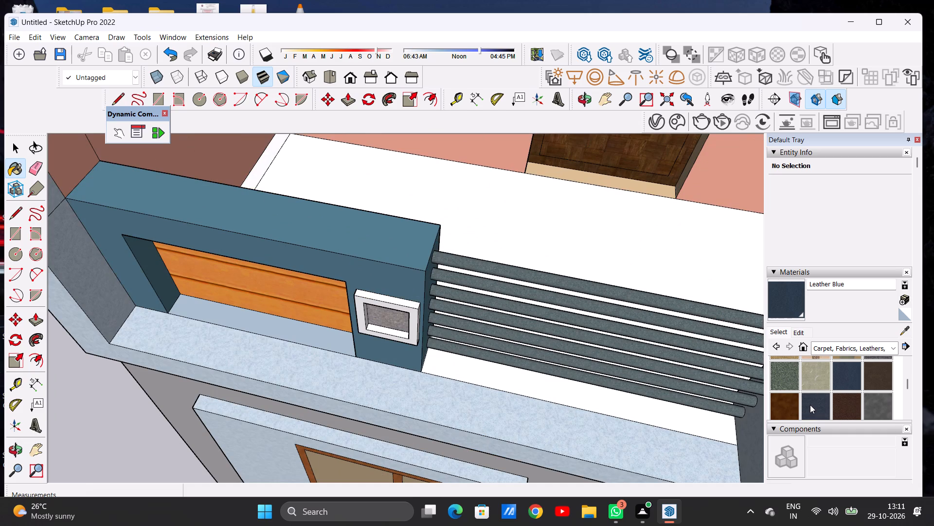
scroll(816, 405, "down", 1)
scroll(817, 405, "up", 1)
left_click(789, 403)
left_click(614, 242)
scroll(623, 251, "down", 7)
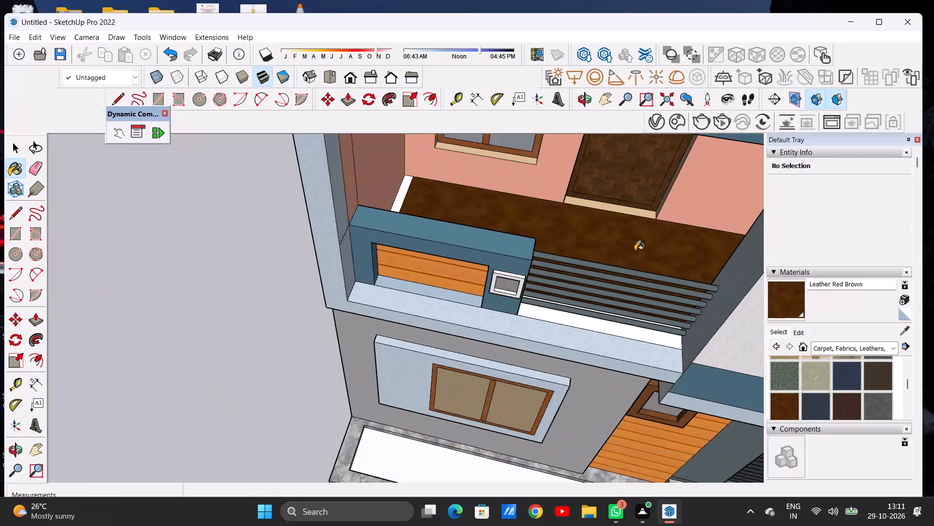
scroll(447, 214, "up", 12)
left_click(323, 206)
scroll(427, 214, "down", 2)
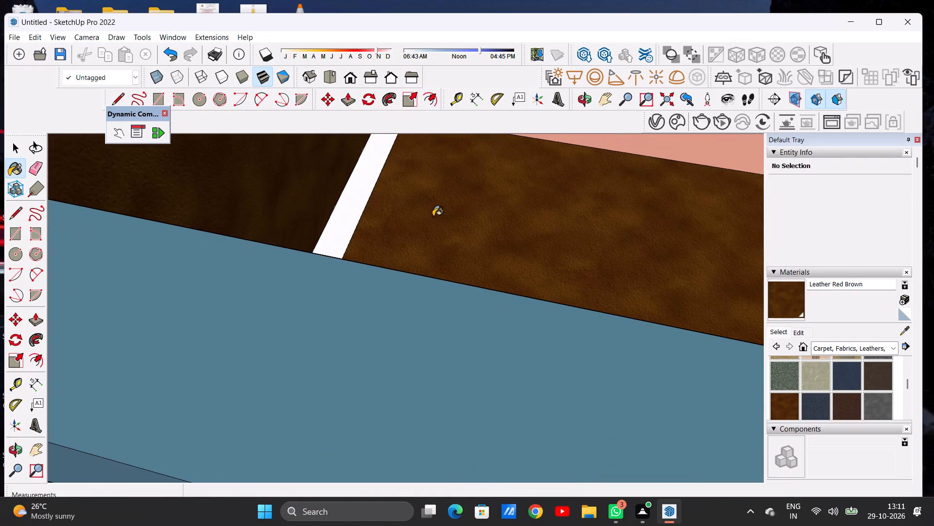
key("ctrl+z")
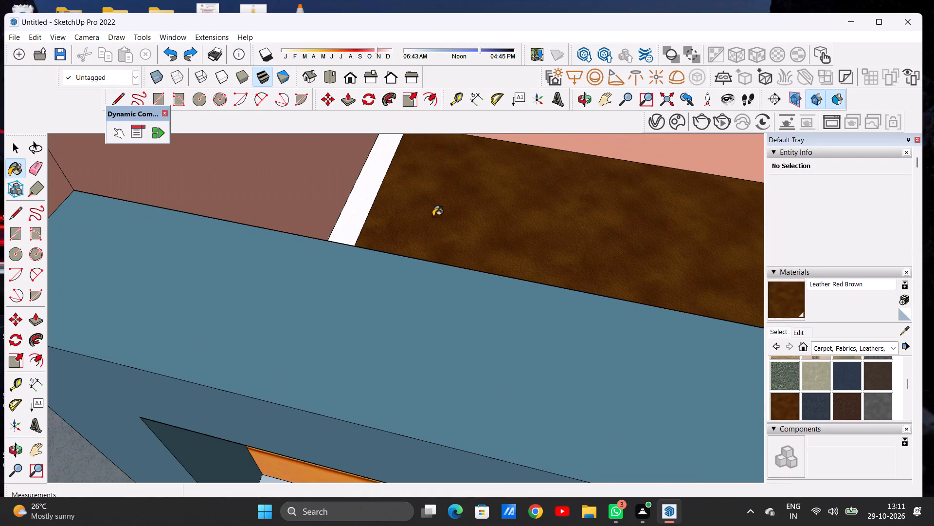
Apply Leather Red Brown to the narrow white floor strip at the window-side end of the lower balcony.
scroll(359, 214, "up", 4)
left_click(358, 215)
scroll(379, 220, "down", 9)
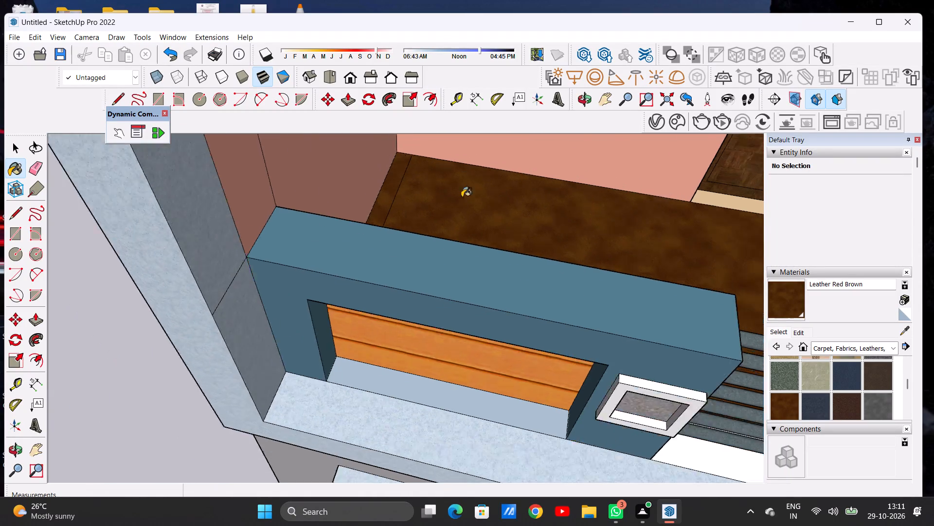
scroll(462, 197, "down", 3)
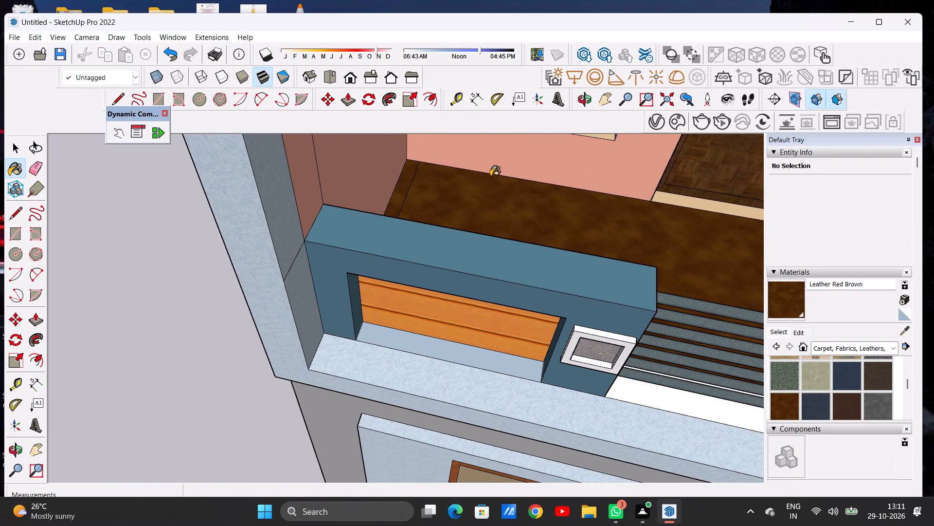
Apply Leather Red Brown to the low blue-grey strip at the base of the lower balcony's door-side end wall.
scroll(506, 190, "down", 11)
middle_click_drag(564, 208, 698, 180)
scroll(568, 174, "up", 1)
scroll(555, 243, "down", 10)
scroll(546, 240, "up", 1)
scroll(546, 240, "down", 1)
scroll(546, 240, "up", 1)
scroll(546, 240, "down", 7)
scroll(550, 214, "up", 12)
scroll(555, 210, "down", 1)
scroll(555, 210, "up", 14)
middle_click_drag(516, 250, 579, 206)
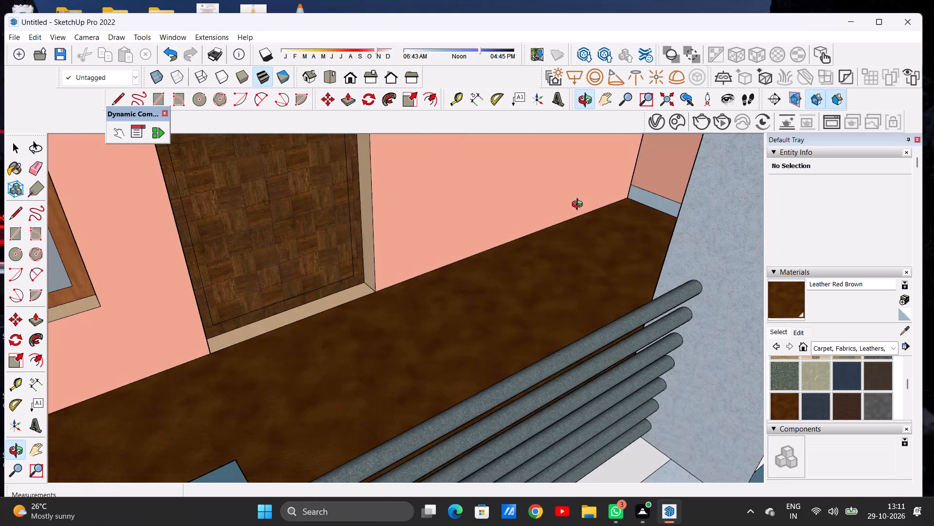
middle_click_drag(579, 206, 638, 195)
scroll(577, 210, "up", 1)
scroll(575, 211, "down", 1)
scroll(574, 212, "up", 7)
scroll(574, 207, "down", 1)
scroll(574, 207, "up", 3)
left_click(574, 207)
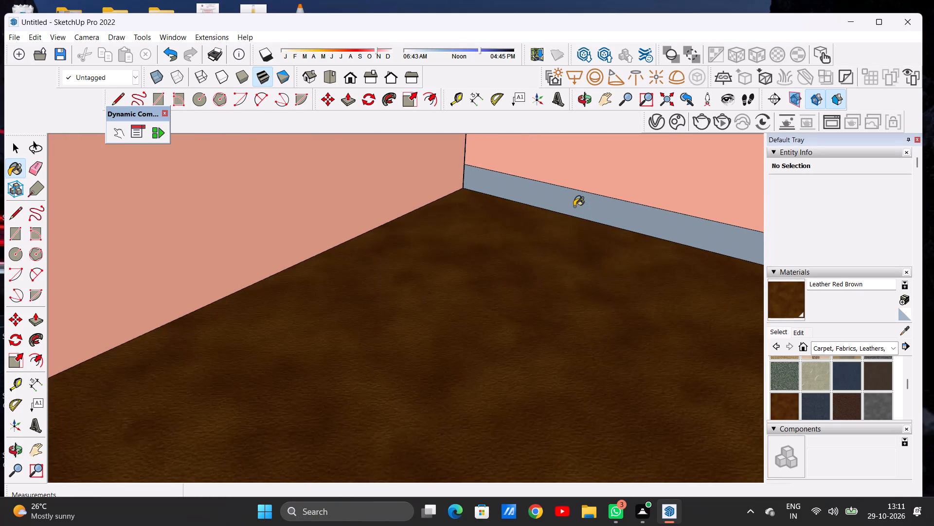
Inspect the corner where the lower balcony's brown floor meets the base strip and the pink walls.
scroll(542, 248, "down", 20)
scroll(542, 248, "down", 2)
scroll(525, 234, "up", 6)
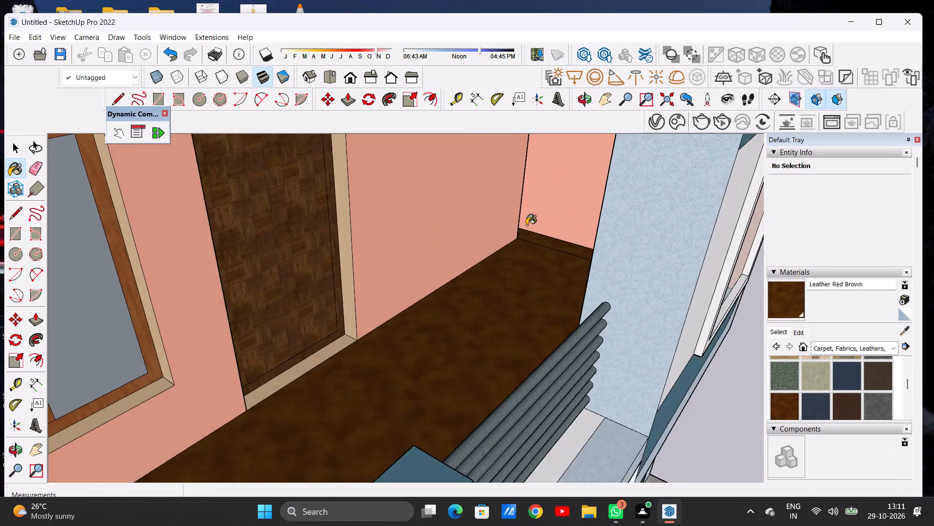
scroll(526, 225, "up", 3)
scroll(529, 223, "down", 1)
scroll(529, 223, "up", 5)
scroll(529, 223, "down", 2)
scroll(529, 223, "up", 1)
scroll(529, 223, "down", 1)
scroll(529, 223, "up", 2)
scroll(529, 223, "down", 1)
scroll(529, 223, "up", 1)
middle_click_drag(534, 246, 507, 235)
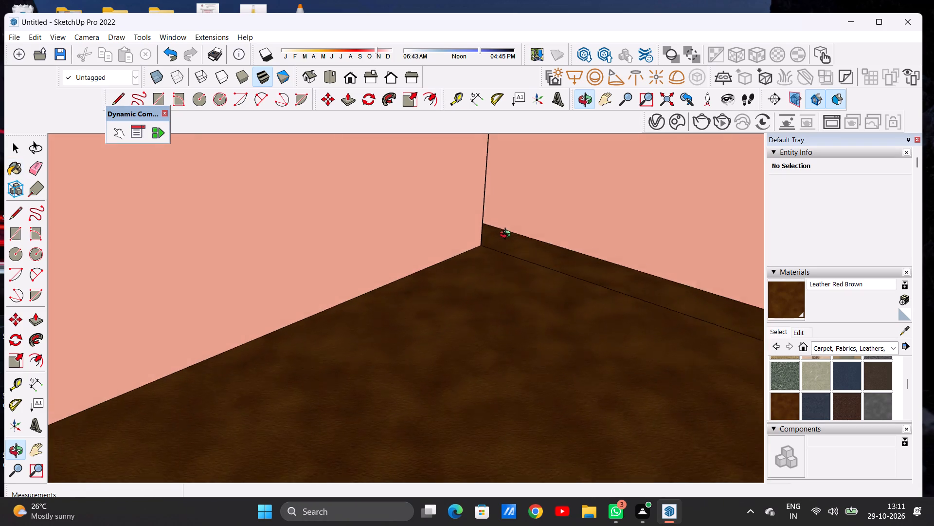
middle_click_drag(507, 235, 503, 246)
scroll(491, 247, "up", 2)
scroll(491, 247, "down", 1)
scroll(491, 247, "up", 10)
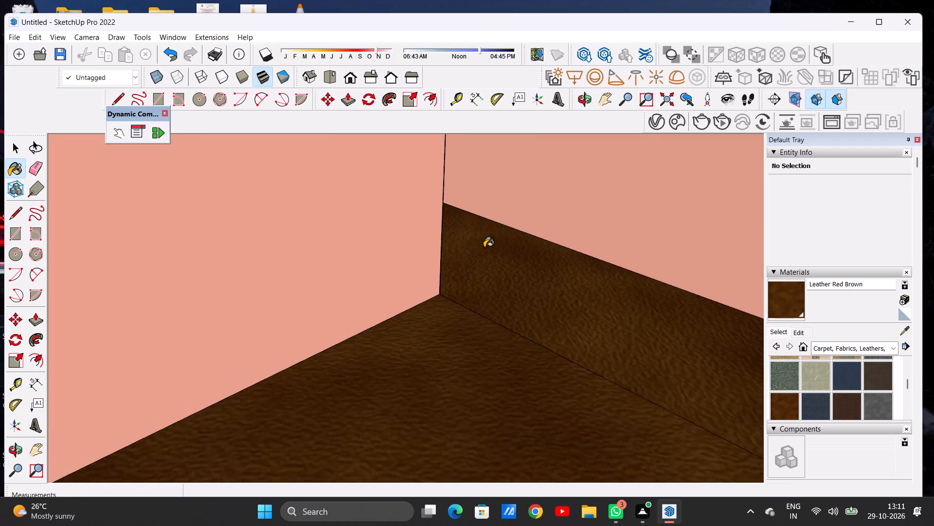
scroll(484, 247, "up", 4)
scroll(476, 236, "down", 1)
scroll(475, 236, "up", 1)
scroll(474, 236, "down", 1)
scroll(471, 236, "up", 4)
scroll(455, 233, "down", 1)
scroll(455, 233, "up", 8)
scroll(445, 236, "down", 18)
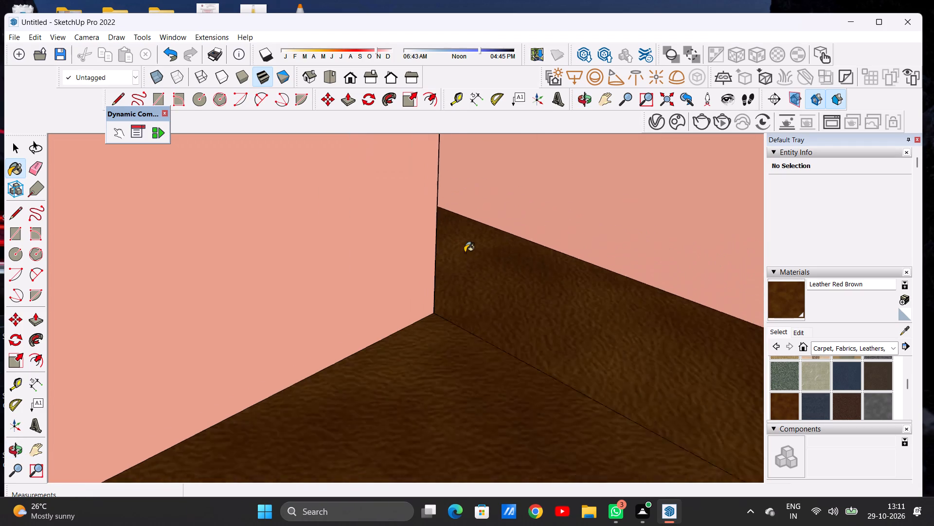
scroll(465, 252, "down", 20)
scroll(465, 252, "down", 1)
Review the whole house from the standard front view and tilted angles, checking both balconies and the facade for missed surfaces.
left_click(348, 83)
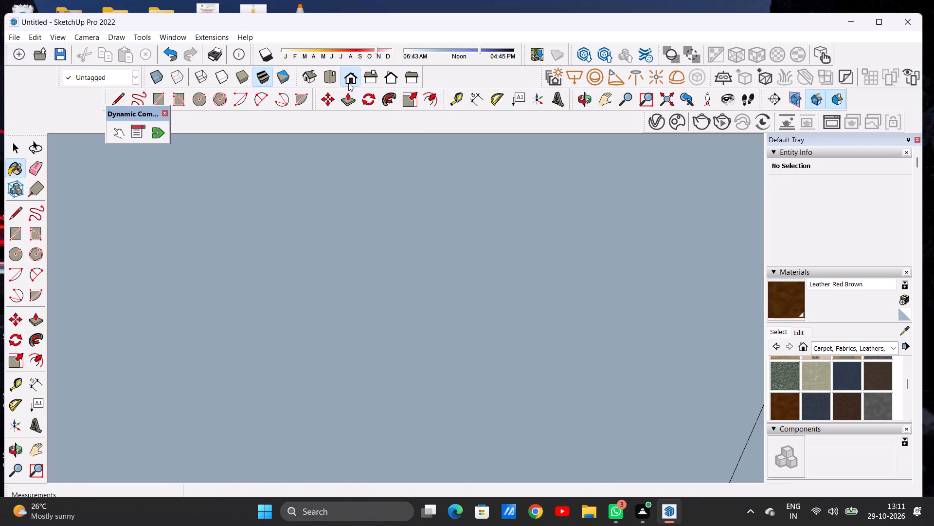
scroll(477, 257, "down", 20)
scroll(477, 257, "down", 16)
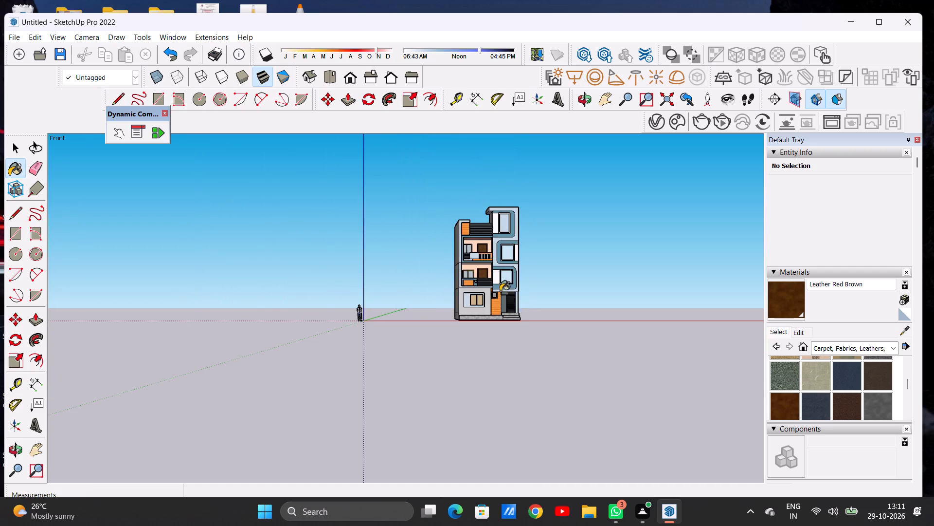
scroll(490, 232, "up", 18)
middle_click_drag(491, 261, 442, 330)
scroll(512, 252, "down", 4)
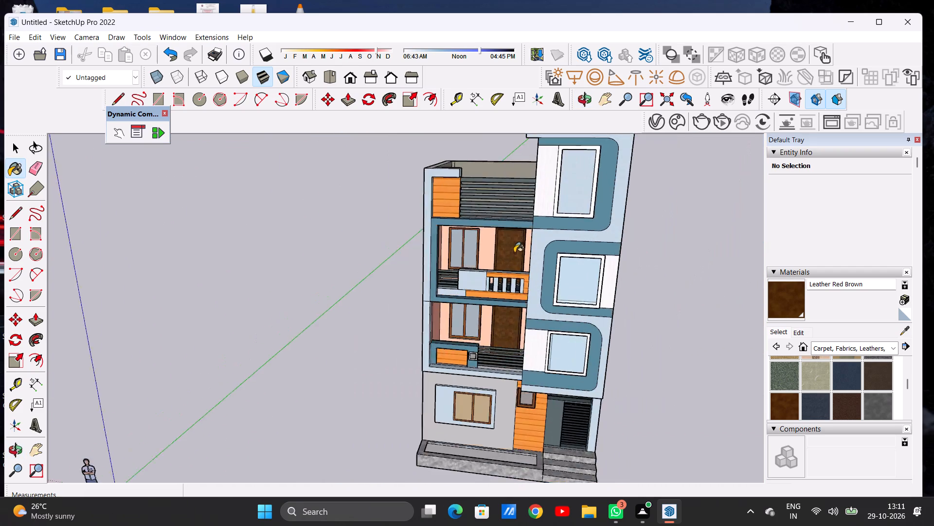
scroll(514, 253, "down", 9)
scroll(490, 298, "up", 7)
scroll(493, 301, "down", 1)
scroll(493, 301, "up", 5)
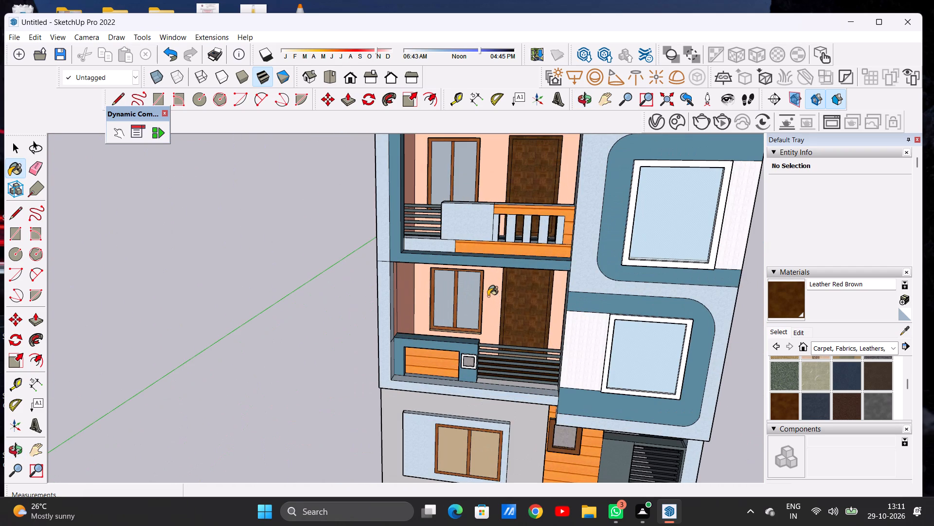
scroll(513, 300, "down", 14)
scroll(512, 262, "up", 13)
middle_click_drag(507, 302, 542, 356)
scroll(549, 295, "up", 5)
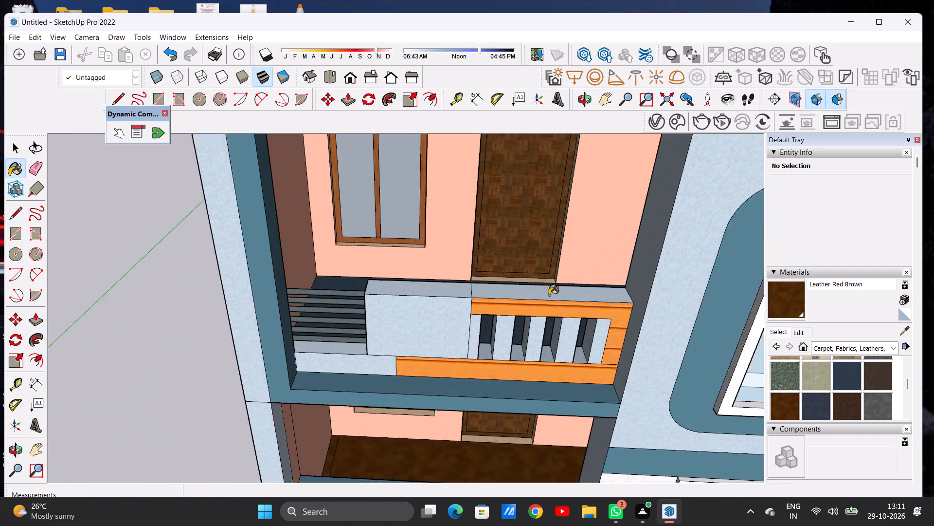
scroll(549, 295, "up", 8)
scroll(533, 289, "down", 1)
scroll(527, 289, "up", 1)
scroll(509, 321, "down", 5)
scroll(477, 275, "down", 13)
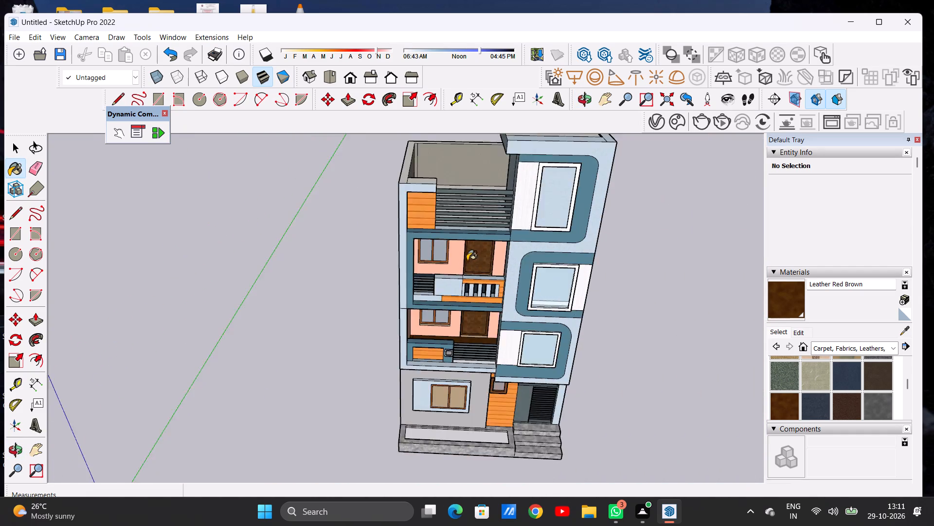
scroll(467, 261, "down", 3)
middle_click_drag(501, 340, 510, 254)
scroll(494, 331, "up", 5)
scroll(423, 326, "up", 7)
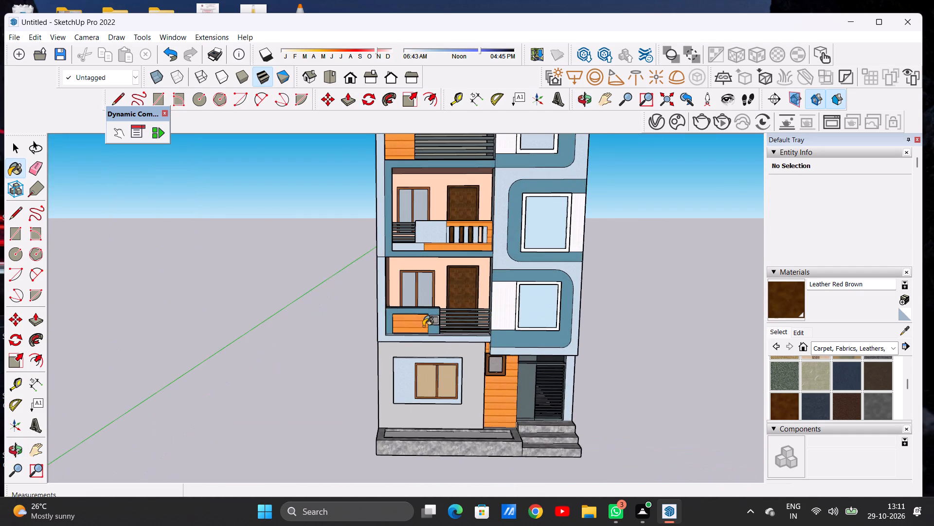
Apply Terrazzo Light Blue from the Synthetic Surfaces collection to the white ledge beneath the lower balcony's pipe railing.
scroll(430, 325, "up", 7)
scroll(439, 334, "down", 1)
scroll(470, 315, "up", 9)
middle_click_drag(464, 300, 450, 398)
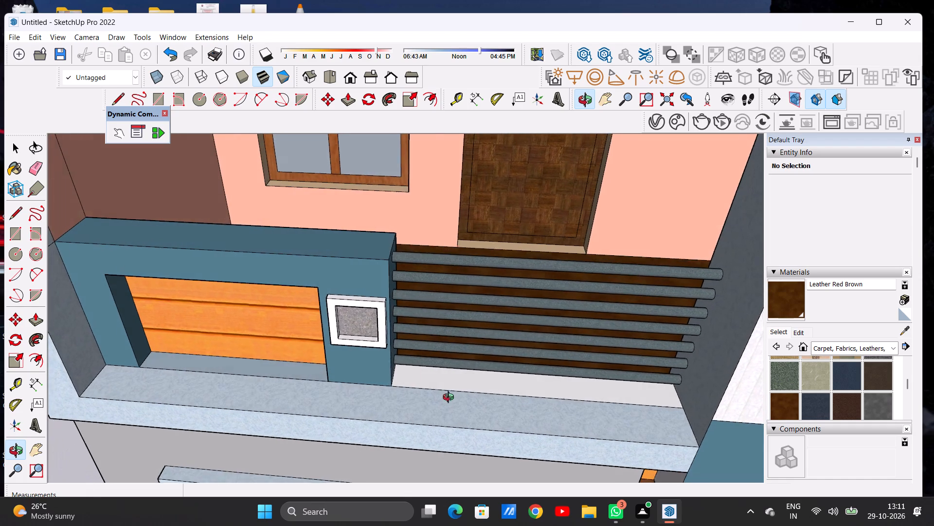
middle_click_drag(450, 398, 452, 397)
left_click(837, 344)
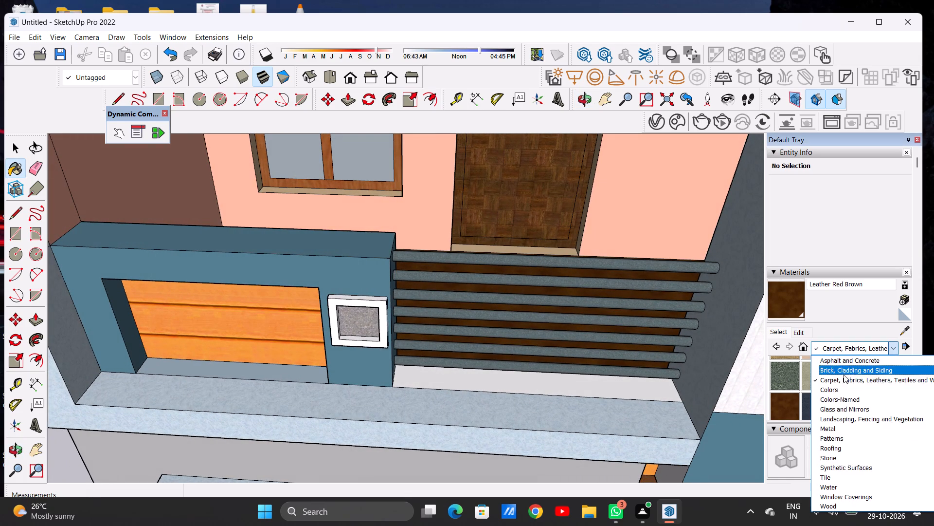
left_click(832, 469)
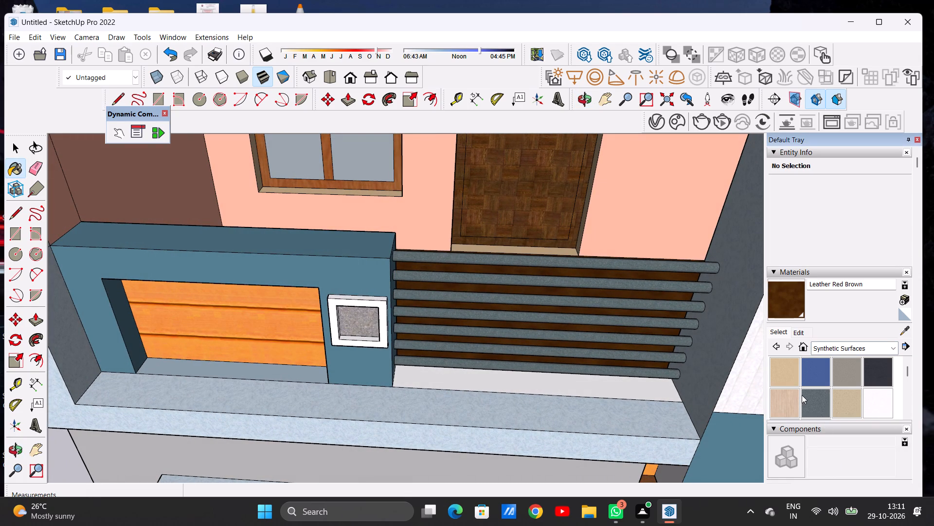
scroll(802, 395, "down", 1)
left_click(788, 371)
scroll(578, 381, "up", 7)
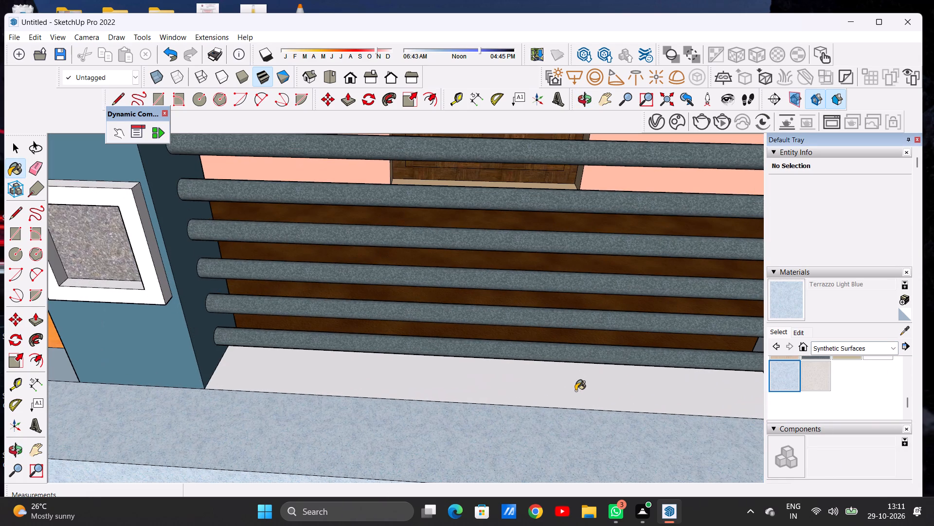
left_click(575, 391)
Examine the upper balcony's parapet, baluster gaps and railing up close for surfaces still lacking material.
scroll(569, 396, "down", 10)
scroll(567, 393, "up", 1)
scroll(568, 393, "down", 19)
scroll(512, 364, "up", 1)
scroll(512, 364, "down", 4)
scroll(524, 307, "up", 17)
scroll(546, 322, "up", 4)
scroll(543, 317, "down", 1)
scroll(543, 317, "up", 9)
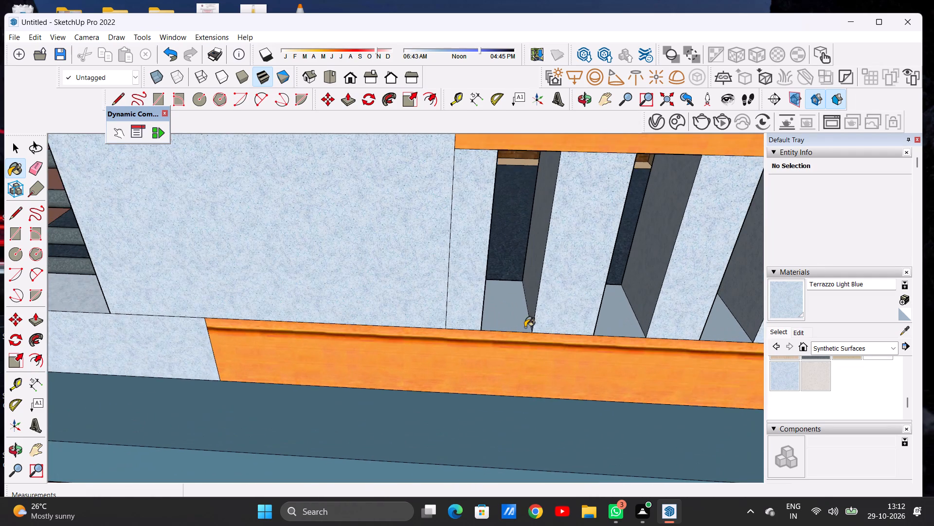
scroll(525, 327, "up", 5)
scroll(517, 336, "down", 20)
scroll(517, 336, "down", 9)
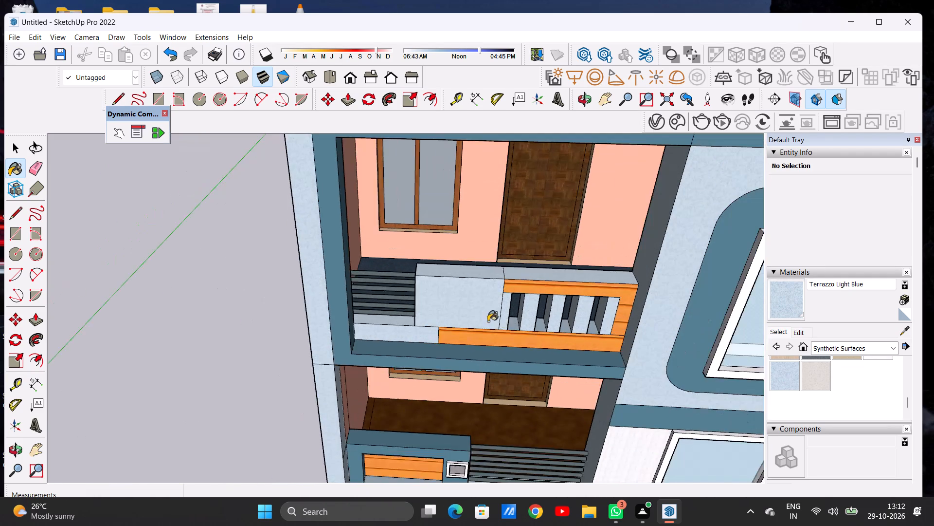
Apply Terrazzo Light Blue to the ledge beneath the pipe railing of the top terrace.
scroll(488, 321, "down", 10)
middle_click_drag(500, 341, 503, 321)
scroll(483, 278, "up", 7)
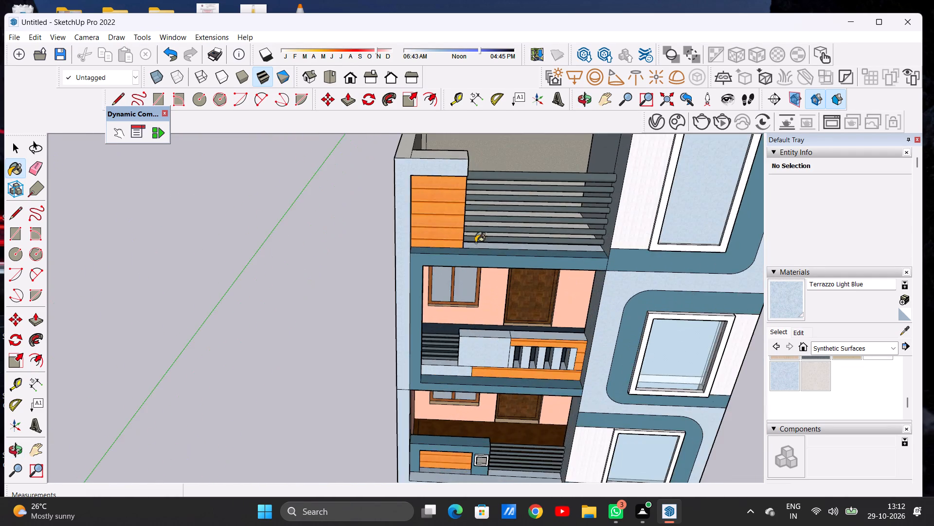
scroll(475, 228, "up", 6)
scroll(474, 228, "down", 1)
scroll(474, 229, "up", 6)
scroll(485, 255, "down", 2)
scroll(485, 255, "up", 16)
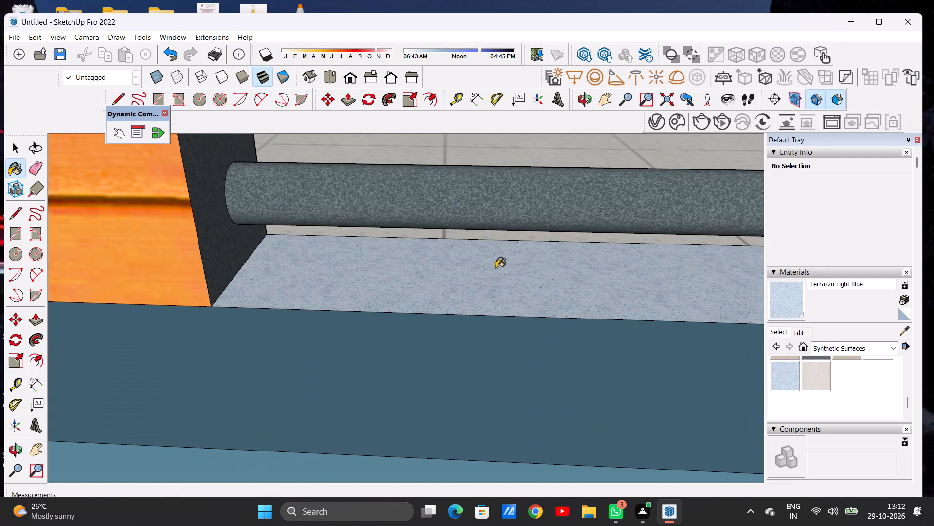
left_click(495, 268)
scroll(501, 286, "down", 20)
scroll(501, 286, "down", 3)
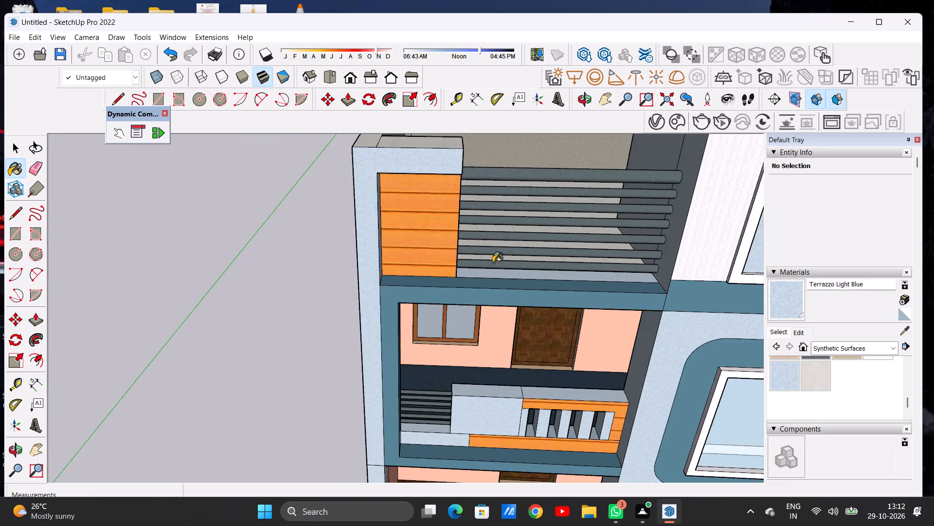
Review the front facade at eye level, from the whole house down to the ground-floor window, steps and planter.
scroll(493, 263, "down", 13)
middle_click_drag(523, 357, 514, 252)
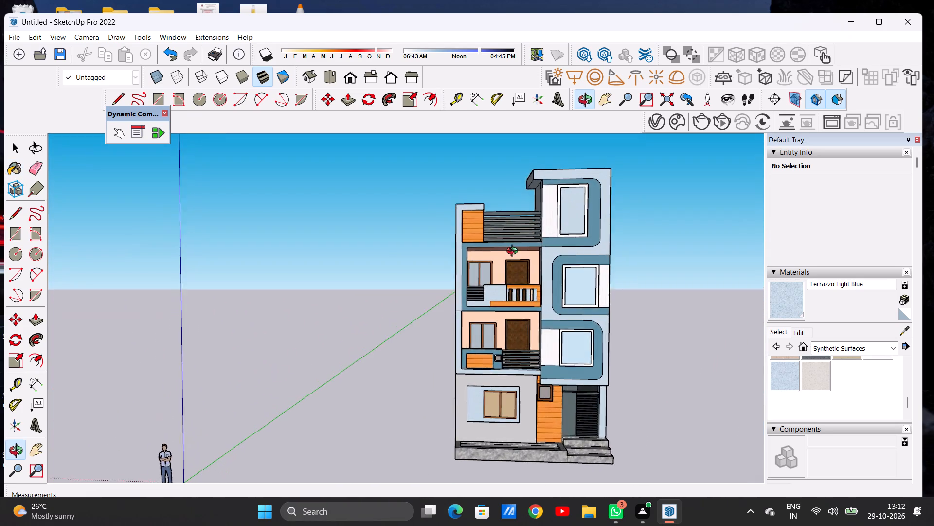
middle_click_drag(514, 252, 497, 257)
scroll(516, 261, "down", 6)
scroll(543, 352, "up", 5)
scroll(544, 352, "down", 1)
scroll(544, 352, "up", 8)
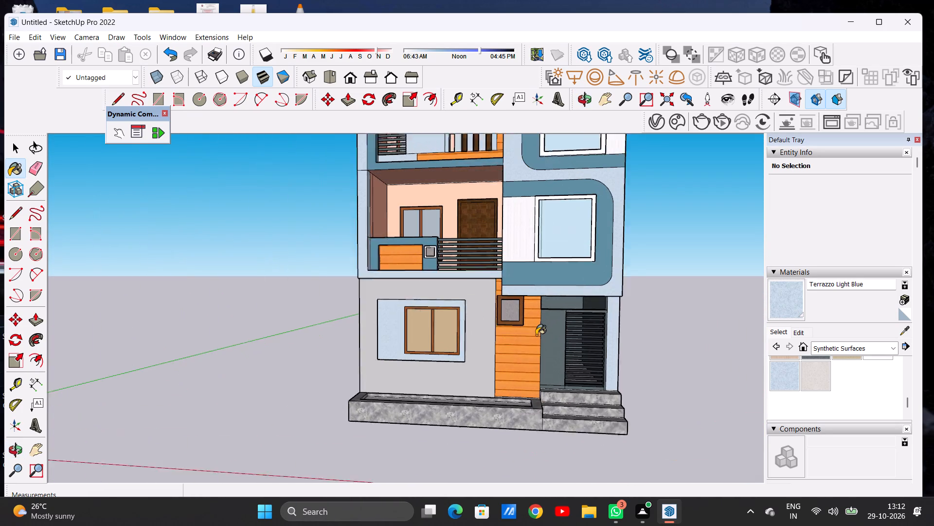
scroll(536, 335, "up", 1)
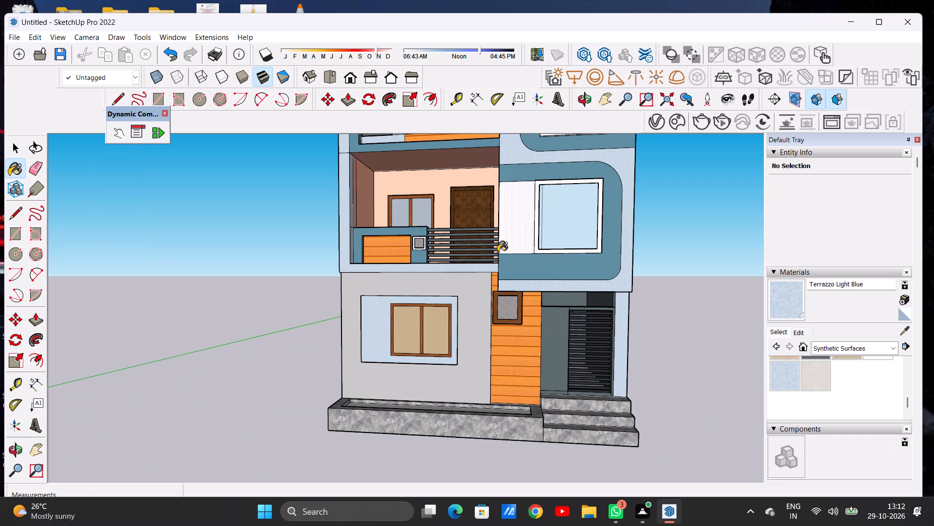
Inspect the top terrace railing, orange cladding and adjoining window bay from the front for unfinished surfaces.
scroll(483, 282, "down", 13)
middle_click_drag(503, 265, 668, 242)
scroll(509, 217, "up", 4)
scroll(495, 217, "down", 1)
scroll(494, 217, "up", 15)
scroll(476, 192, "down", 1)
scroll(476, 192, "up", 4)
middle_click_drag(480, 191, 365, 201)
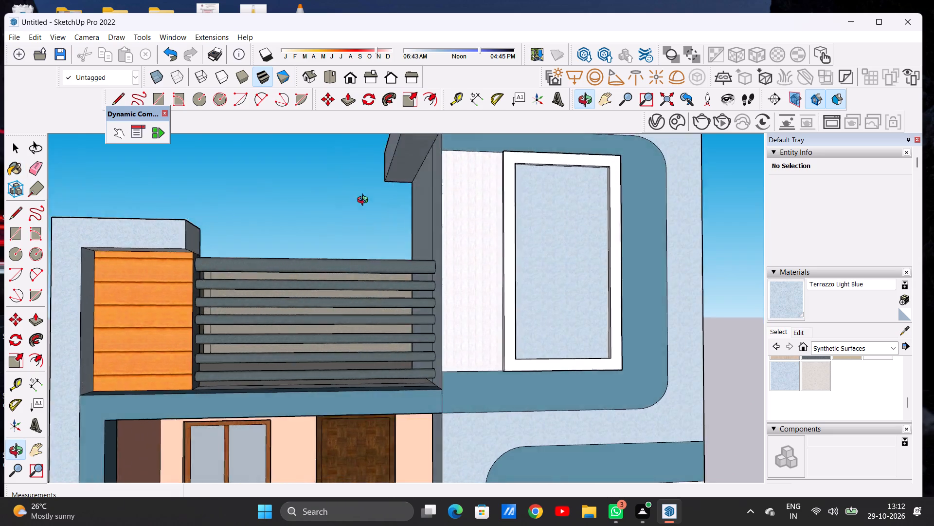
middle_click_drag(365, 201, 372, 202)
scroll(365, 220, "down", 11)
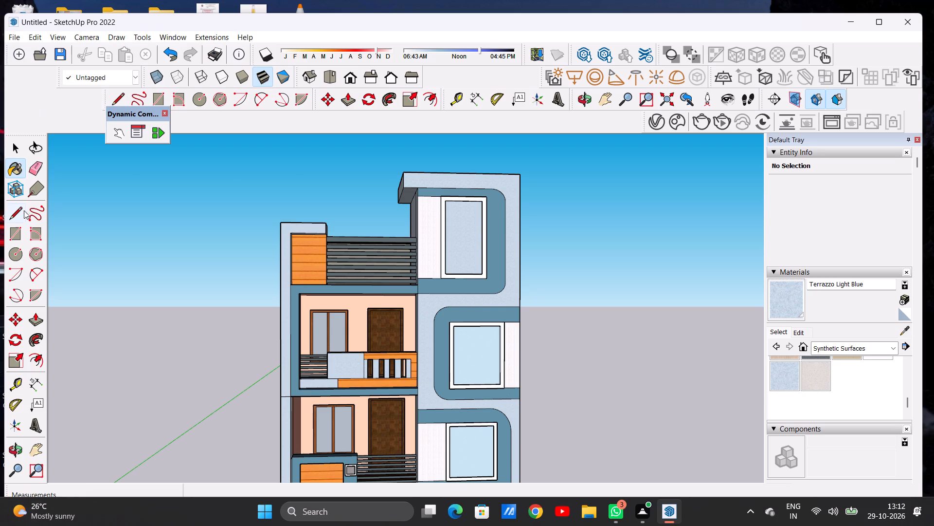
Push/Pull the raised roof slab's side face to the light blue parapet strip, closing the narrow gap between them.
scroll(483, 274, "down", 11)
middle_click_drag(518, 304, 415, 371)
scroll(478, 223, "up", 15)
middle_click_drag(442, 229, 440, 324)
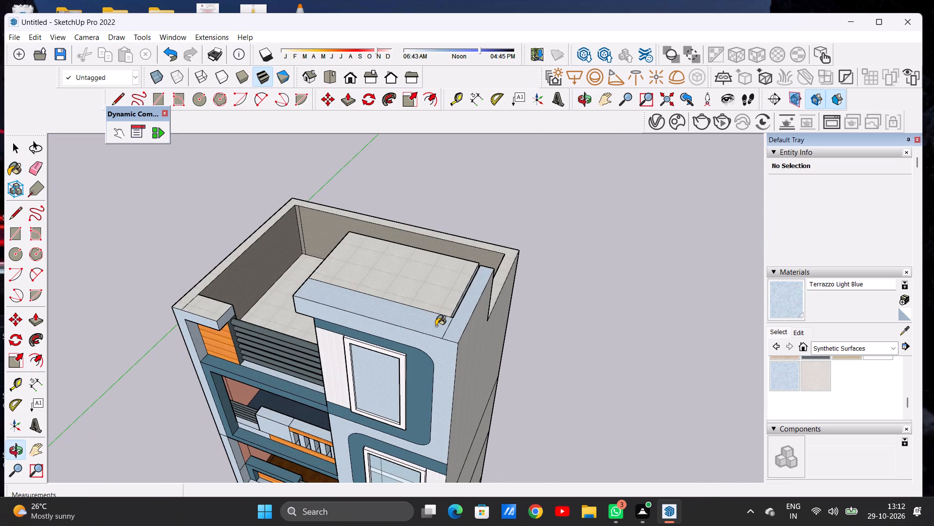
key("space")
scroll(449, 272, "up", 5)
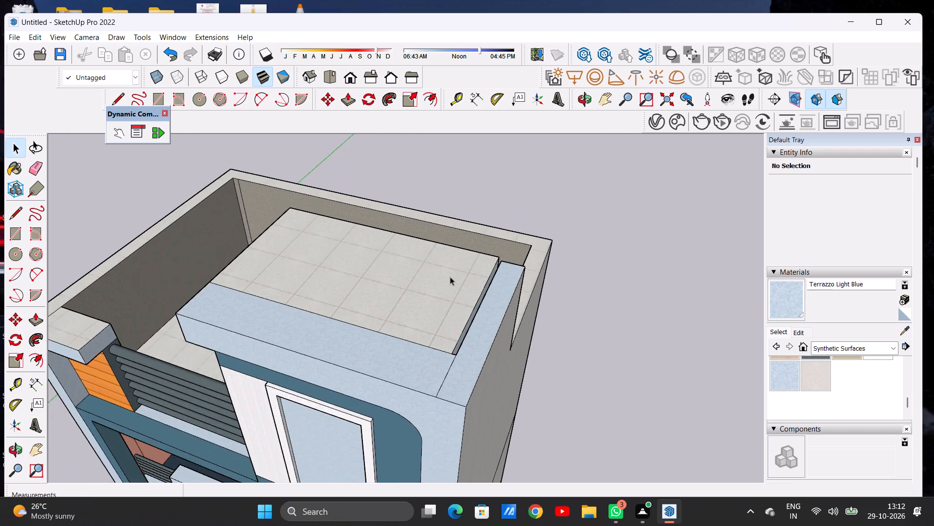
scroll(456, 320, "up", 4)
middle_click_drag(457, 336, 432, 296)
scroll(431, 312, "up", 8)
scroll(430, 311, "down", 1)
scroll(430, 311, "up", 5)
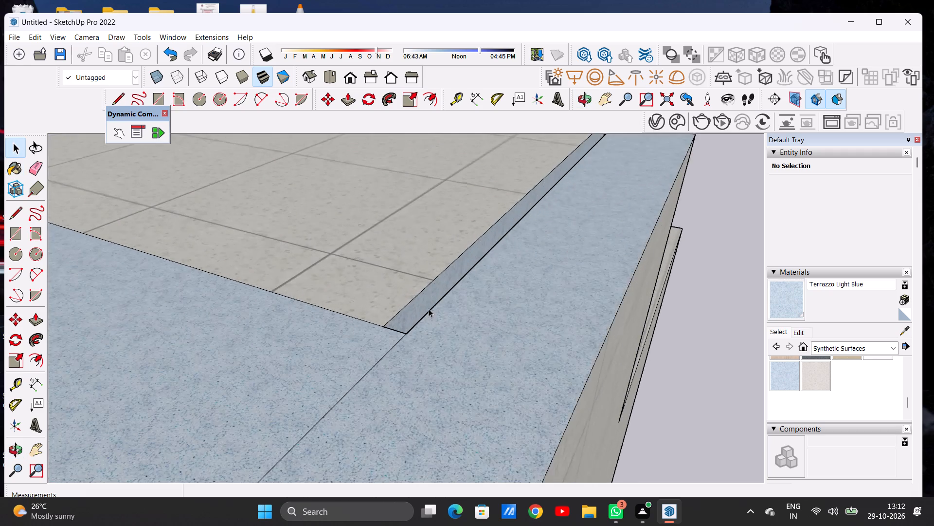
middle_click_drag(418, 305, 423, 331)
scroll(422, 329, "up", 7)
key("p")
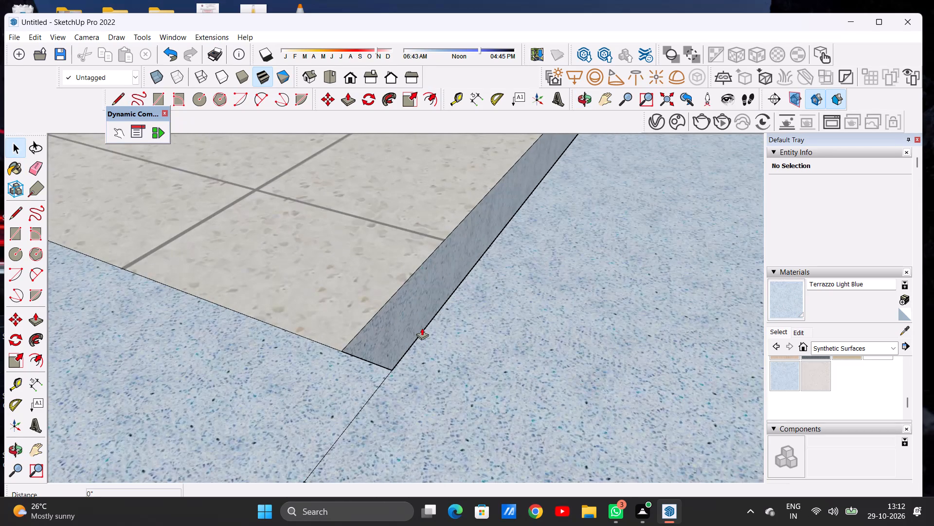
scroll(391, 325, "up", 4)
left_click(377, 315)
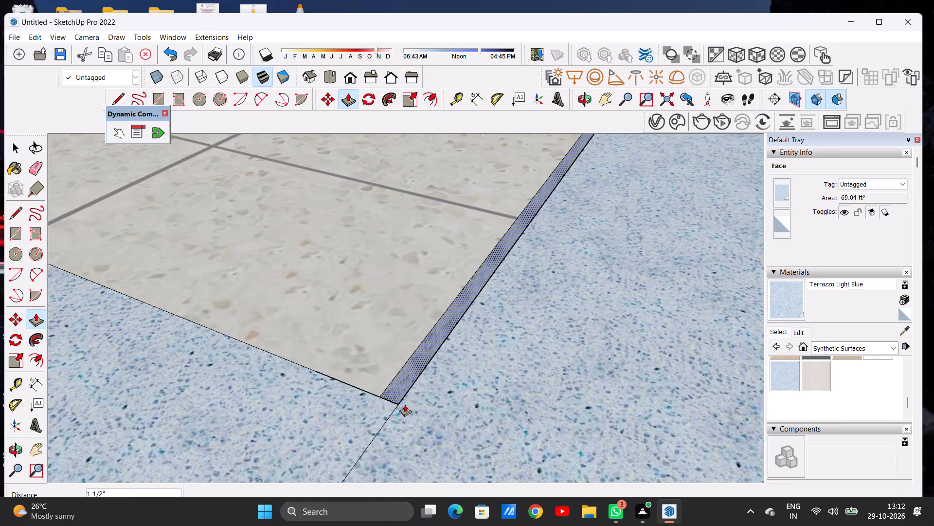
left_click(397, 402)
key("space")
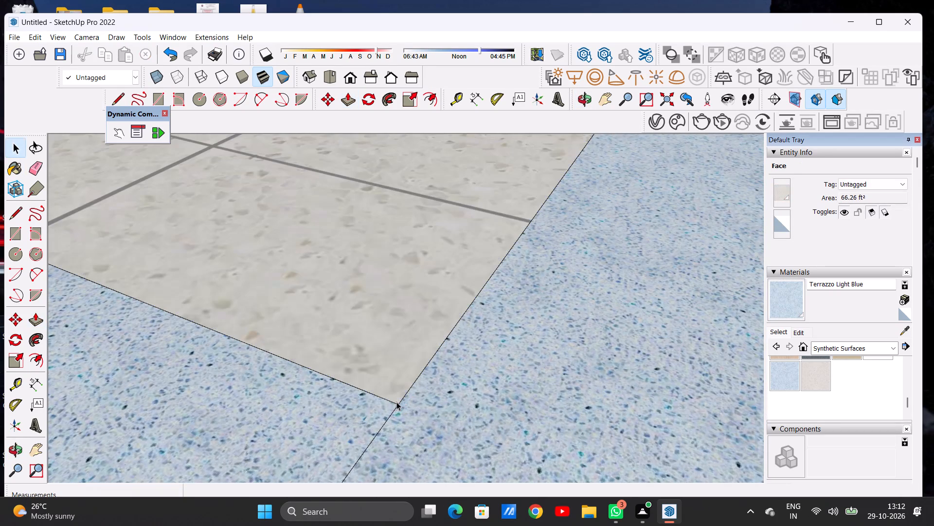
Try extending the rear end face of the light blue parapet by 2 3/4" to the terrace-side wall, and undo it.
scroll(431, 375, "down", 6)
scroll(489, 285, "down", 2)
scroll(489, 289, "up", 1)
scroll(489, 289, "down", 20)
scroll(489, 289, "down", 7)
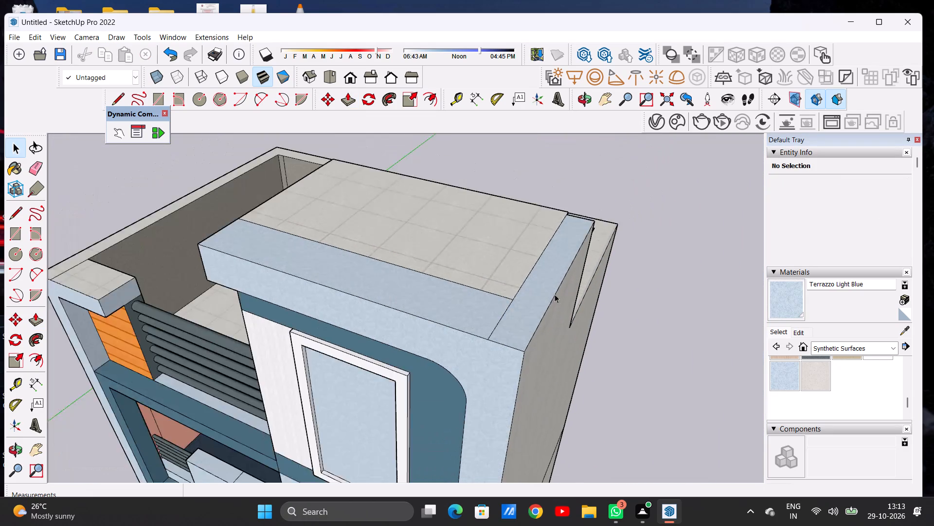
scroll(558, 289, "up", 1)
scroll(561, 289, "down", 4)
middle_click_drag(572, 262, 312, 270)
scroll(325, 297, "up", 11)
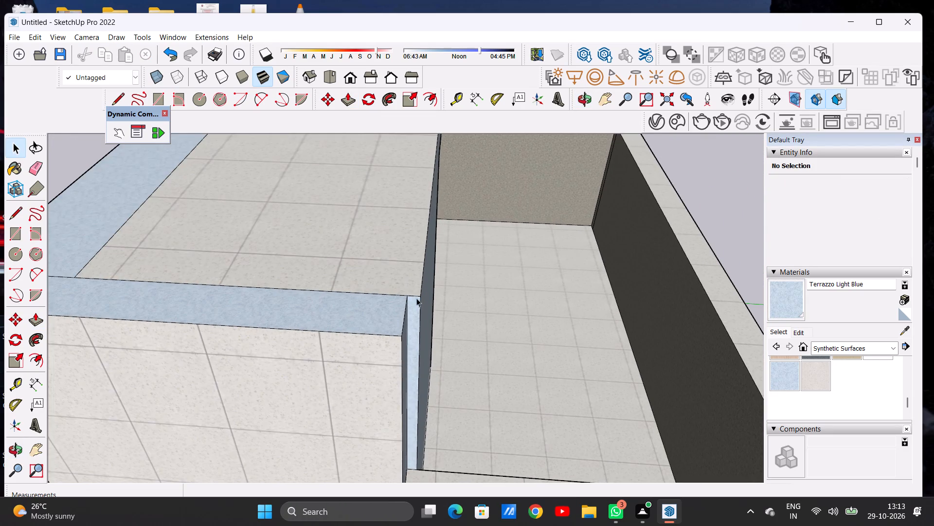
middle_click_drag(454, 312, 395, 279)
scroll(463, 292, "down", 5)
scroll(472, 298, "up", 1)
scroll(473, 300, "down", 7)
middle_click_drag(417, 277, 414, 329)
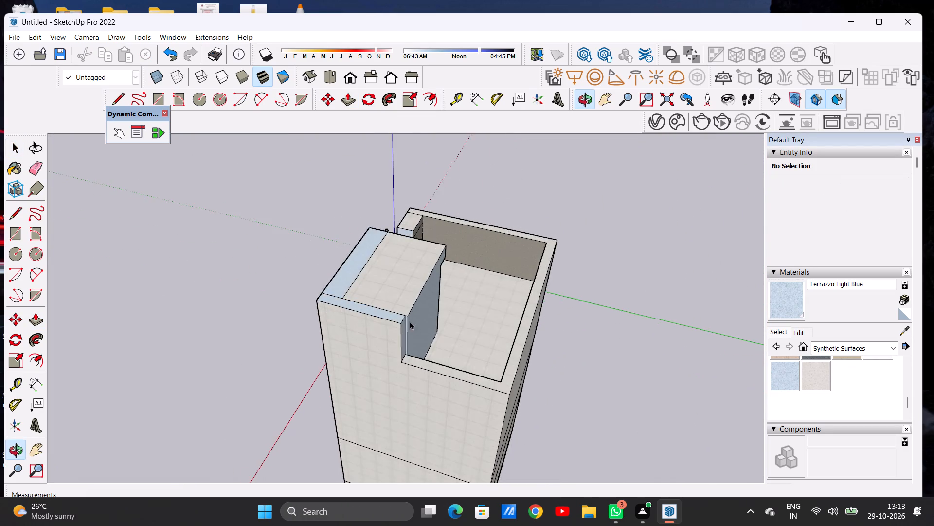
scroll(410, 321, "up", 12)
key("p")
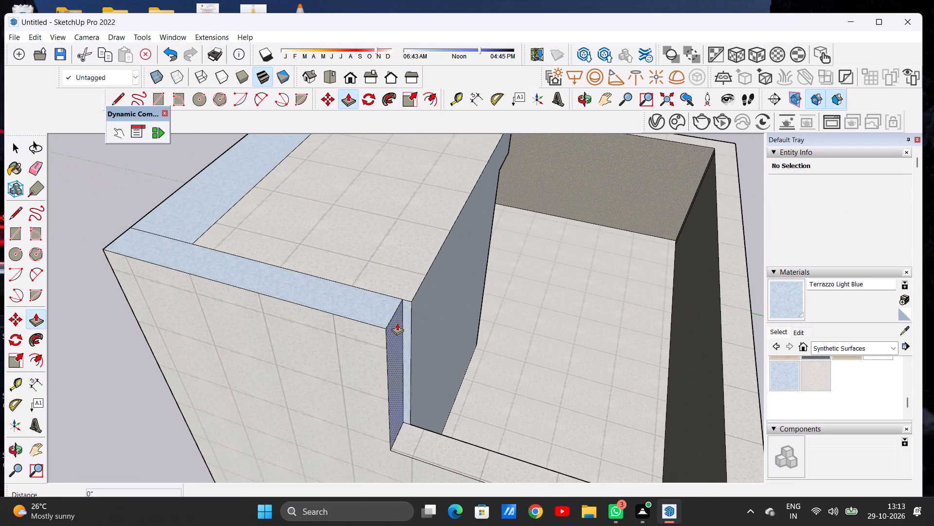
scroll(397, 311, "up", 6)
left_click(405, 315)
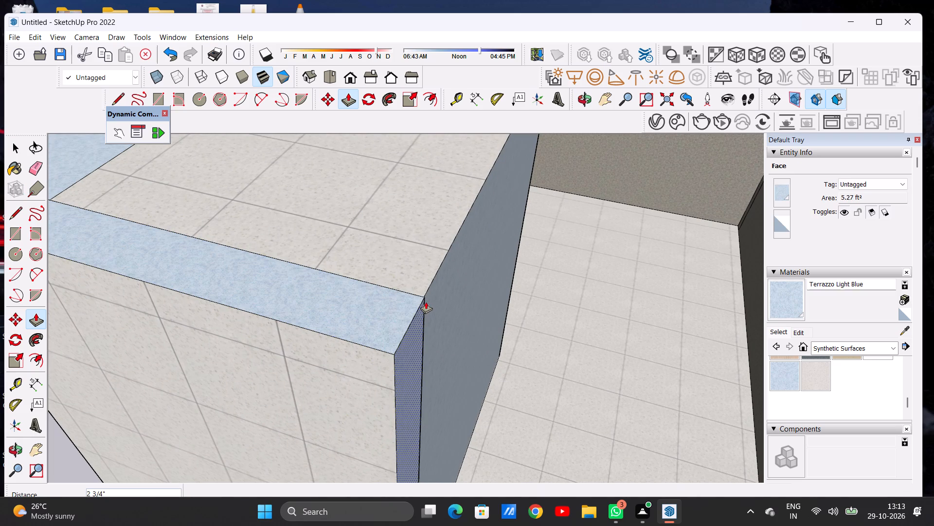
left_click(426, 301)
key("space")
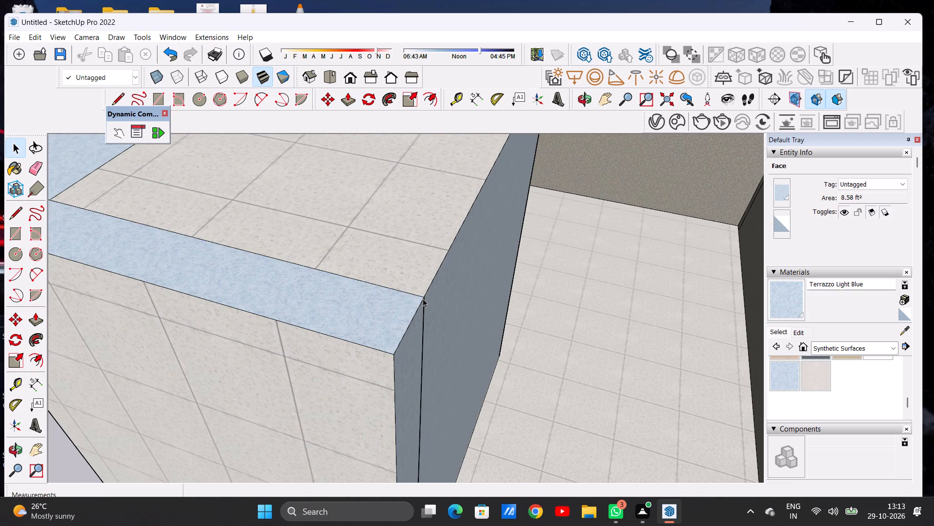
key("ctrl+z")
Push/Pull the rear end face of the light blue parapet 2 3/4" to the roof slab's corner, flush with the terrace-side wall.
key("p")
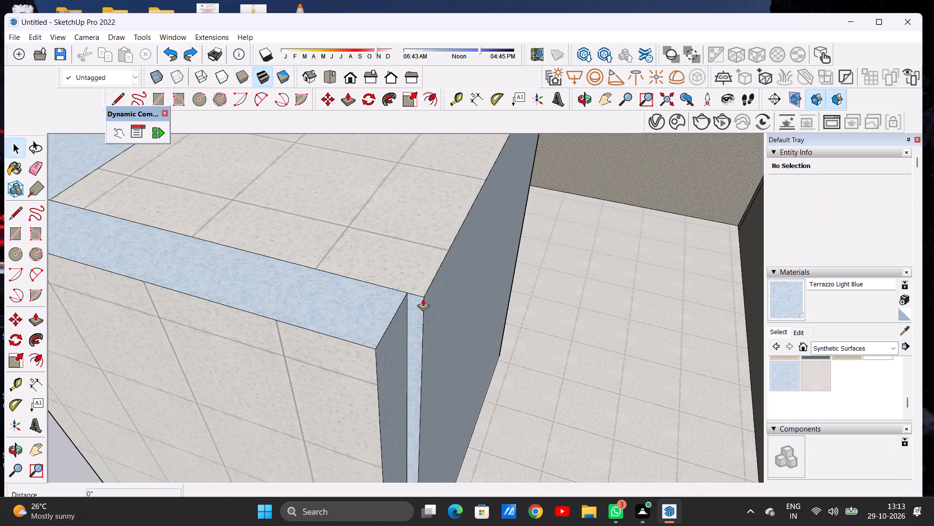
scroll(417, 301, "up", 11)
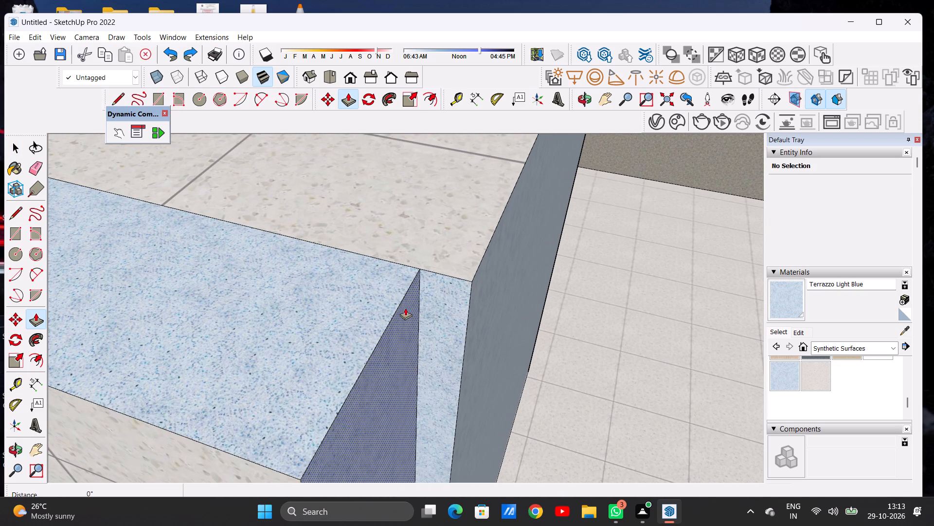
left_click(405, 308)
left_click(471, 281)
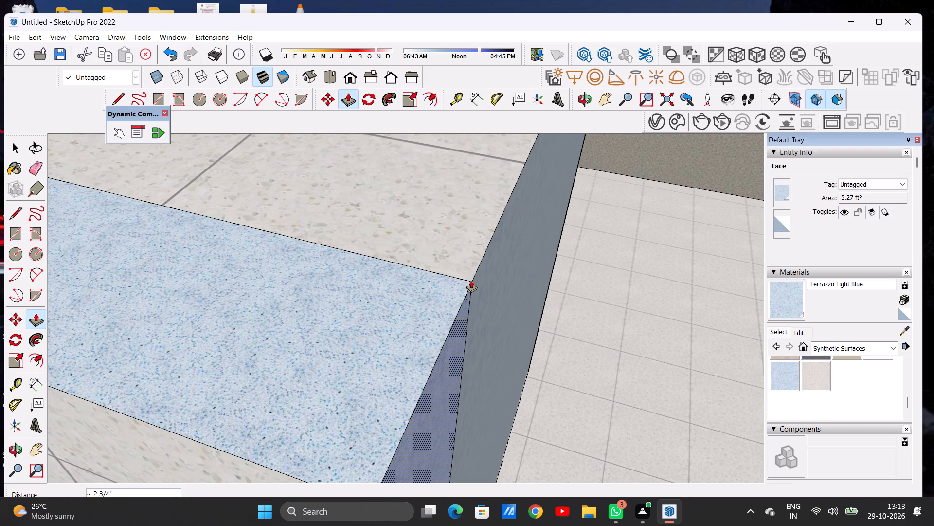
key("space")
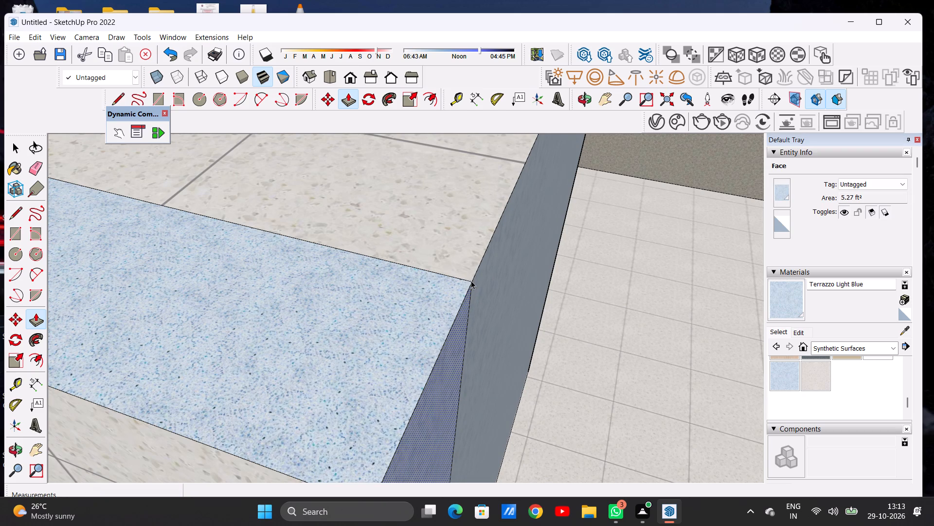
Review the roof from the rear and the whole house from a raised front angle.
scroll(467, 273, "down", 17)
scroll(544, 294, "up", 1)
scroll(541, 297, "down", 6)
middle_click_drag(556, 289, 411, 223)
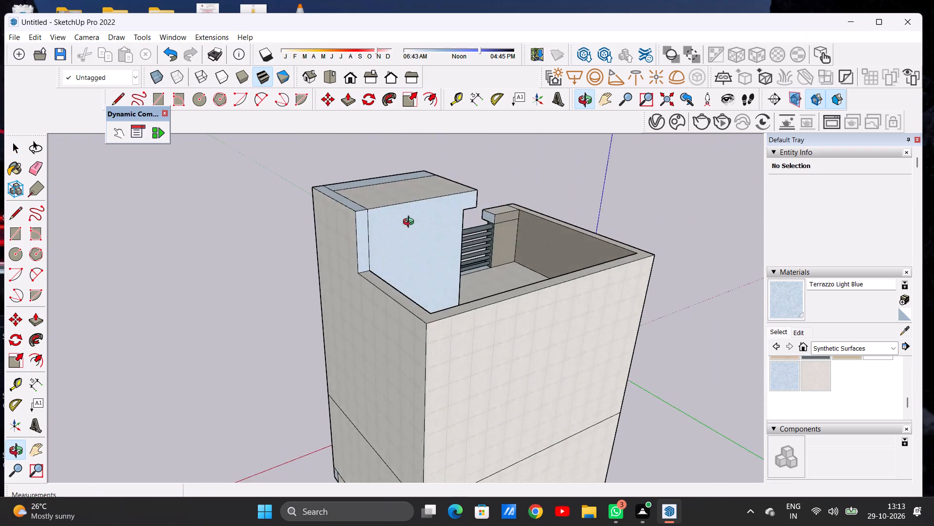
middle_click_drag(411, 223, 690, 240)
middle_click_drag(423, 251, 601, 231)
scroll(614, 258, "down", 7)
scroll(626, 266, "up", 1)
scroll(616, 258, "down", 5)
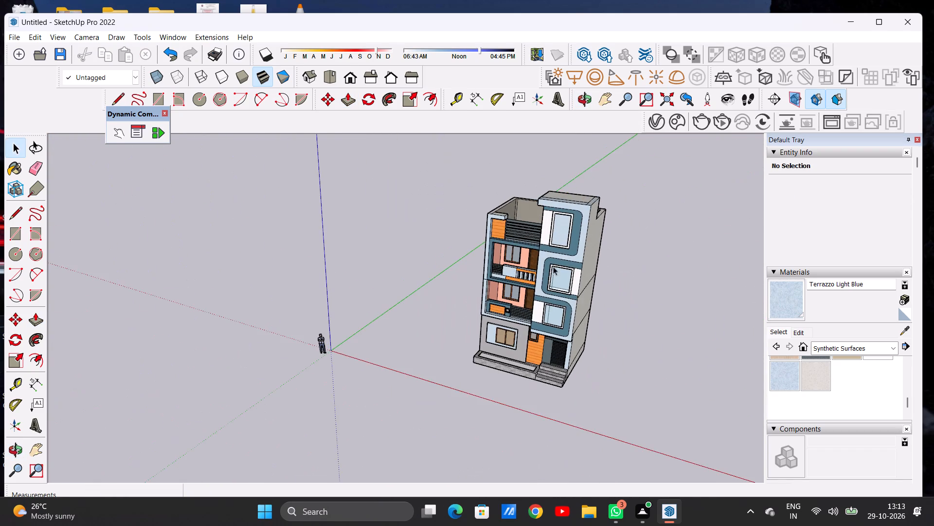
middle_click_drag(565, 266, 624, 237)
scroll(542, 302, "down", 4)
scroll(530, 291, "up", 17)
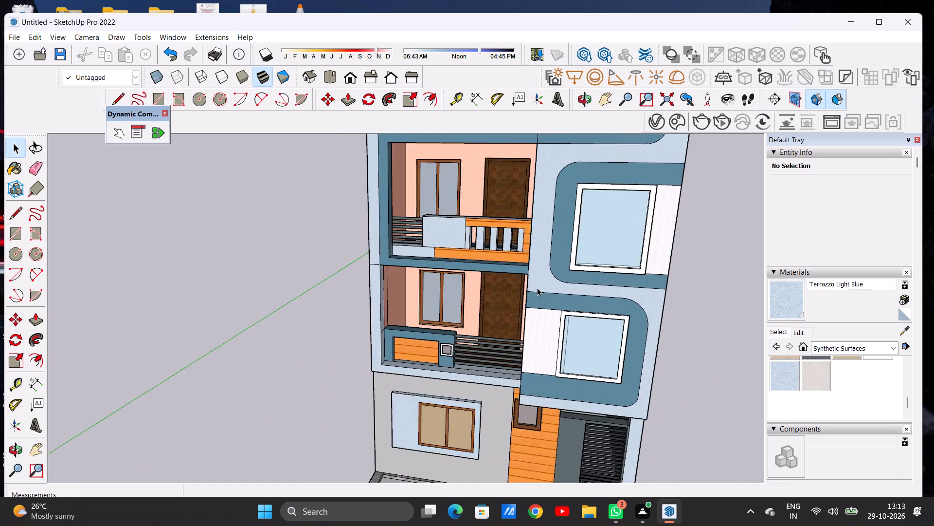
Inspect the ground-floor facade up close around the small framed window, orange cladding and entrance overhang.
scroll(537, 288, "up", 8)
middle_click_drag(533, 350, 561, 305)
scroll(558, 305, "up", 1)
scroll(534, 324, "down", 1)
scroll(534, 324, "up", 1)
scroll(534, 324, "down", 17)
scroll(538, 393, "up", 5)
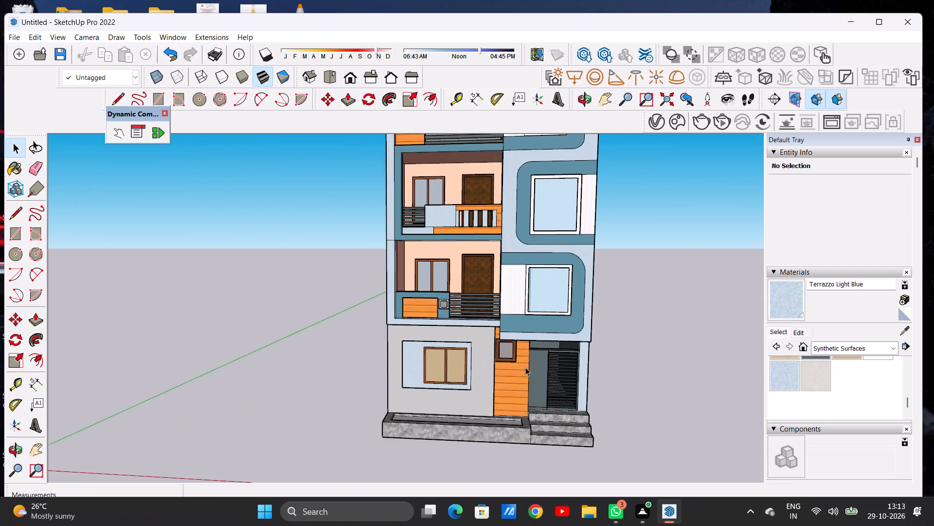
scroll(525, 367, "up", 20)
scroll(525, 367, "up", 3)
scroll(526, 329, "down", 2)
scroll(526, 329, "up", 1)
middle_click_drag(570, 320, 513, 290)
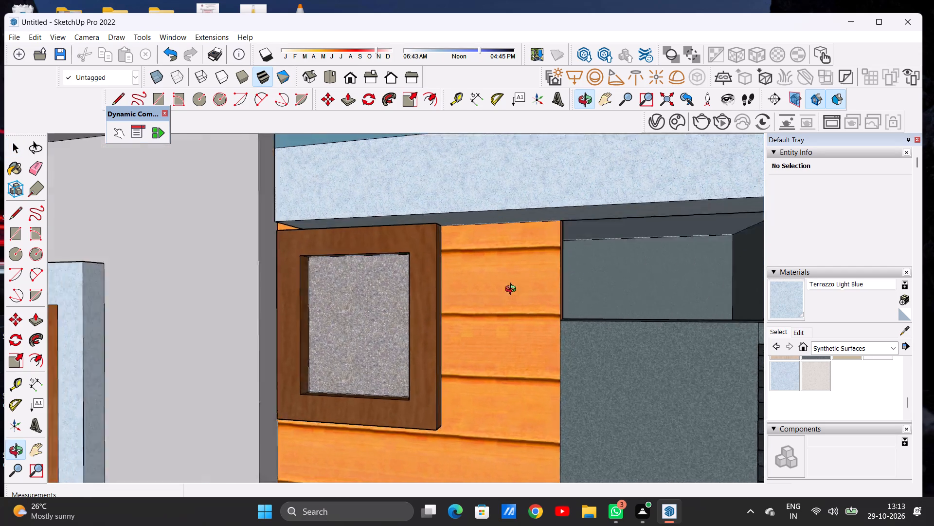
middle_click_drag(513, 290, 575, 313)
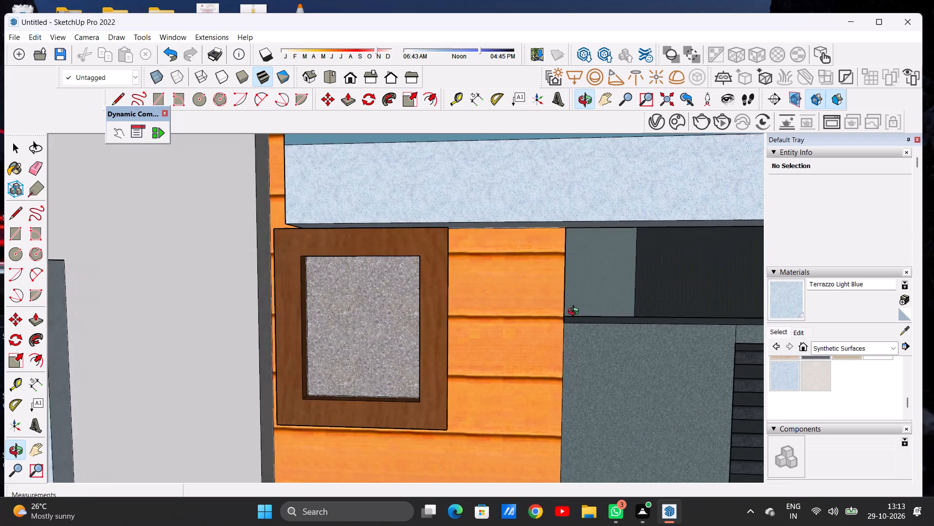
middle_click_drag(575, 313, 545, 326)
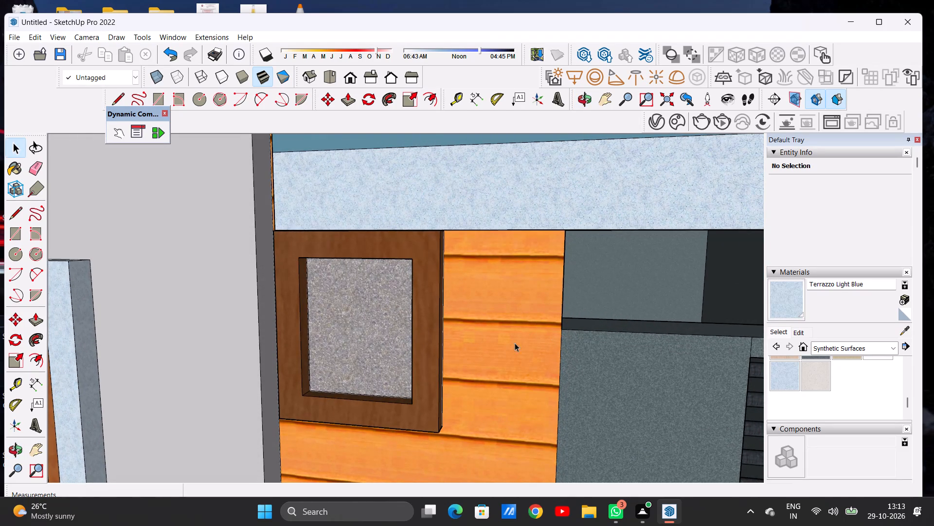
middle_click_drag(522, 342, 546, 341)
middle_click_drag(516, 343, 367, 353)
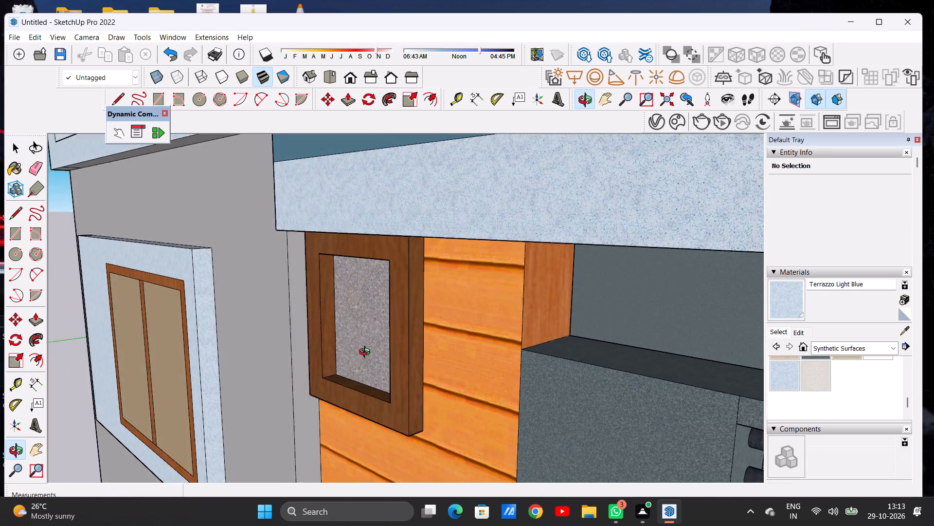
middle_click_drag(367, 353, 529, 336)
scroll(529, 338, "down", 2)
scroll(529, 339, "up", 1)
scroll(529, 339, "down", 5)
scroll(529, 339, "up", 1)
scroll(539, 339, "down", 5)
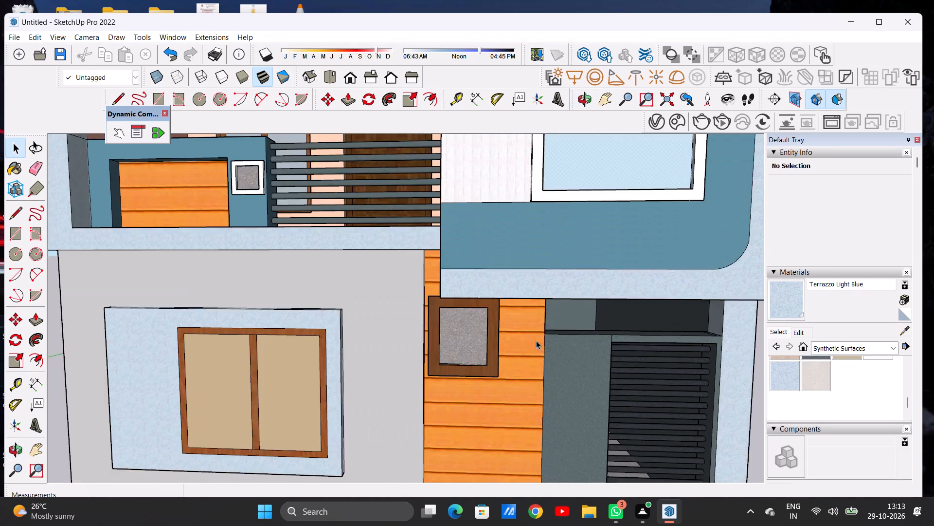
Examine the top terrace's pipe railing, orange cladding and ledge from the front.
scroll(536, 340, "down", 20)
scroll(536, 340, "down", 7)
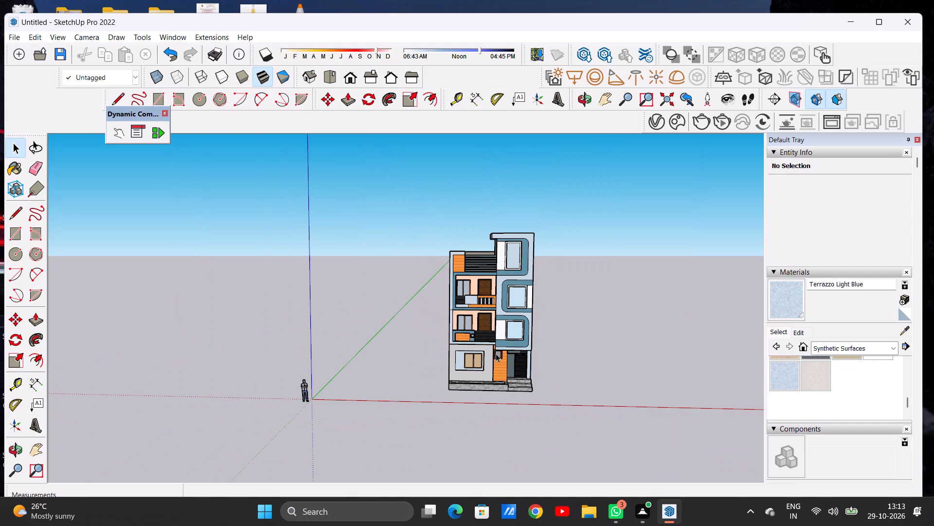
scroll(488, 311, "up", 8)
scroll(481, 188, "up", 1)
scroll(480, 188, "down", 1)
scroll(480, 188, "up", 1)
scroll(480, 188, "down", 1)
scroll(480, 188, "up", 13)
scroll(478, 216, "down", 1)
scroll(478, 216, "up", 6)
scroll(489, 255, "down", 4)
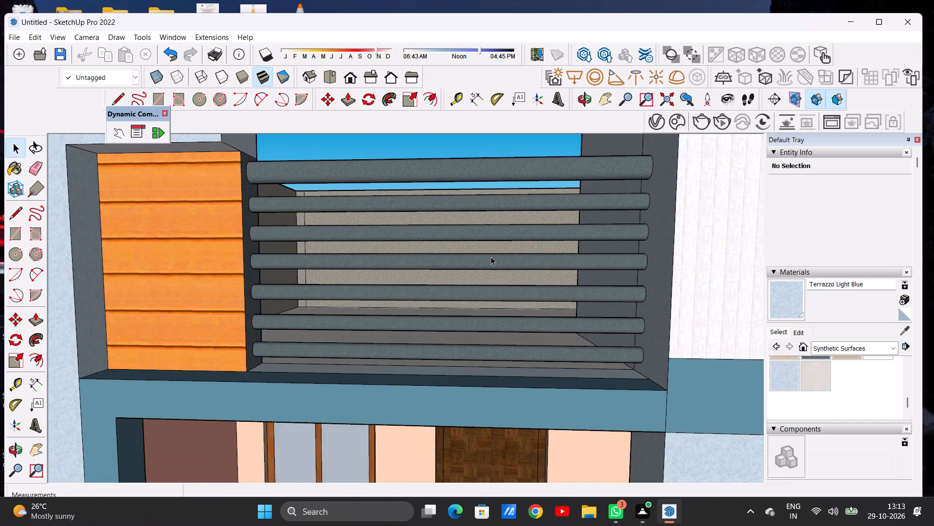
Inspect the top terrace's pipe railing, orange cladding and parapet from the side and from above.
scroll(491, 257, "down", 6)
scroll(497, 249, "up", 1)
scroll(497, 249, "down", 2)
middle_click_drag(484, 234, 601, 225)
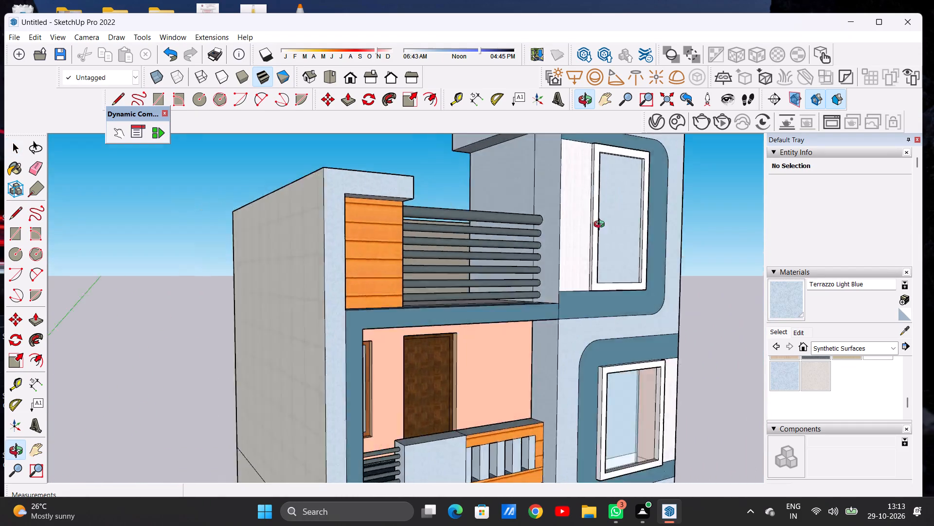
middle_click_drag(601, 225, 485, 320)
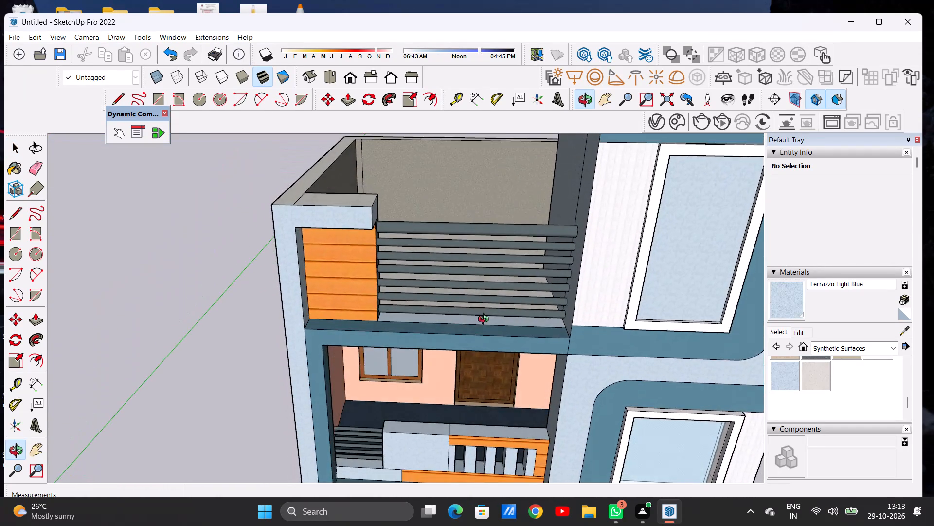
middle_click_drag(485, 320, 485, 328)
scroll(453, 310, "down", 15)
middle_click_drag(473, 369, 473, 299)
Inspect the first-floor balcony's pipe railing, orange-panelled parapet, window and door up close.
scroll(467, 267, "down", 6)
scroll(463, 350, "up", 8)
scroll(432, 263, "up", 7)
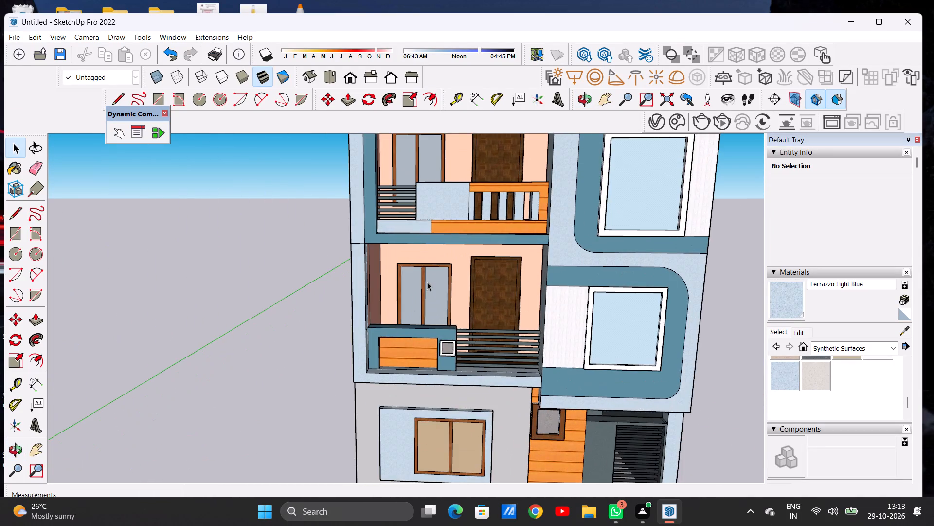
scroll(482, 323, "up", 9)
middle_click_drag(464, 330, 361, 253)
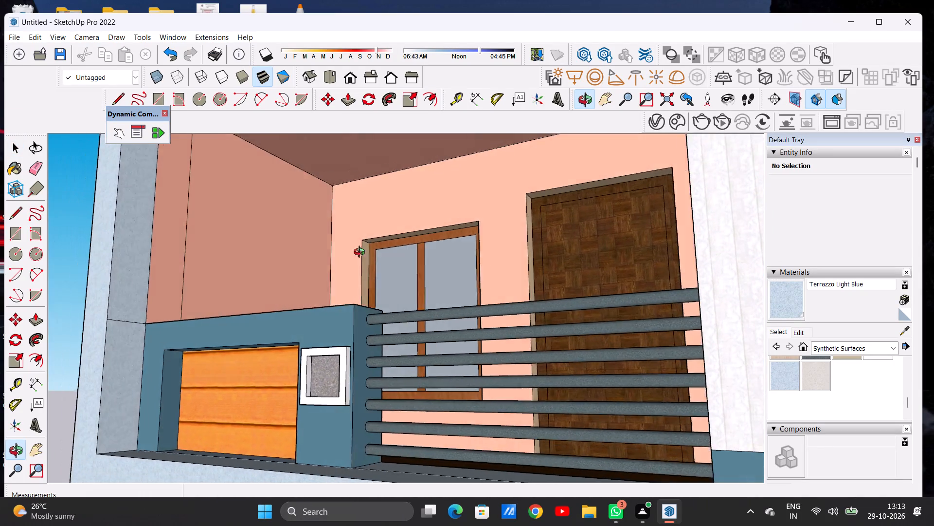
middle_click_drag(361, 253, 500, 288)
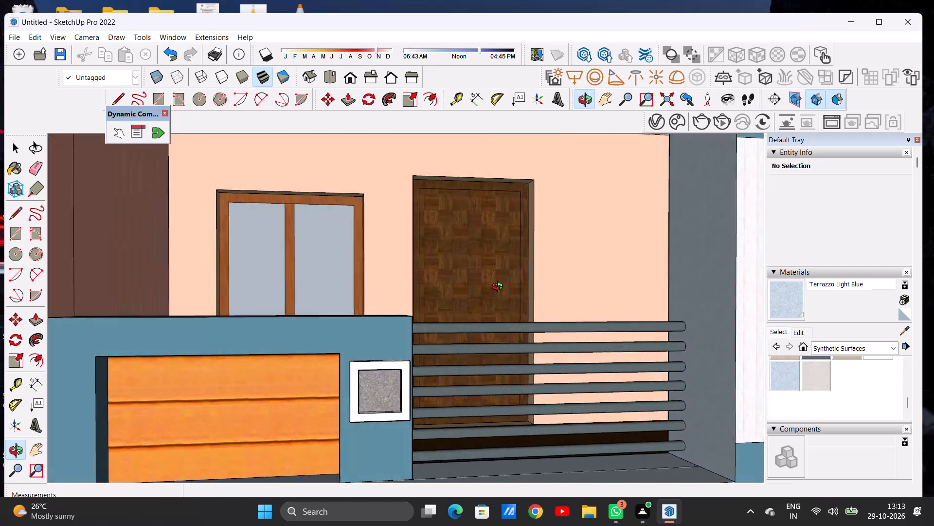
middle_click_drag(500, 288, 494, 291)
scroll(490, 295, "up", 1)
scroll(496, 312, "down", 20)
scroll(496, 312, "down", 3)
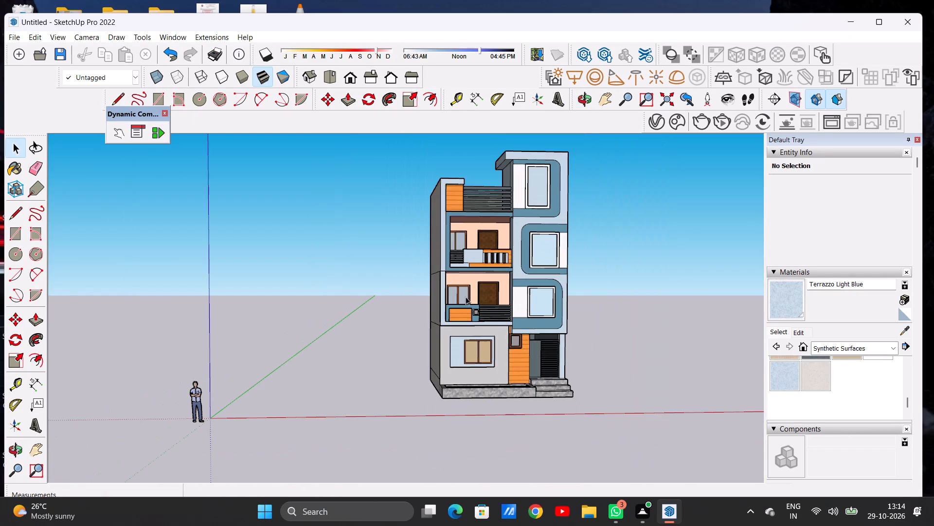
scroll(493, 243, "down", 1)
scroll(493, 243, "up", 20)
scroll(493, 243, "up", 1)
Inspect the second-floor balcony's railing, parapet, window and door, comparing it with the balcony below.
middle_click_drag(498, 257, 388, 267)
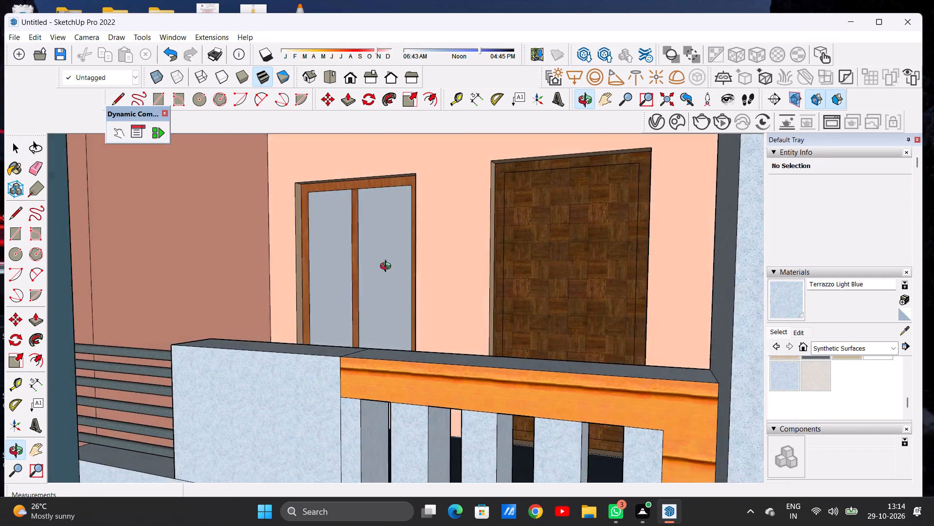
middle_click_drag(388, 267, 512, 274)
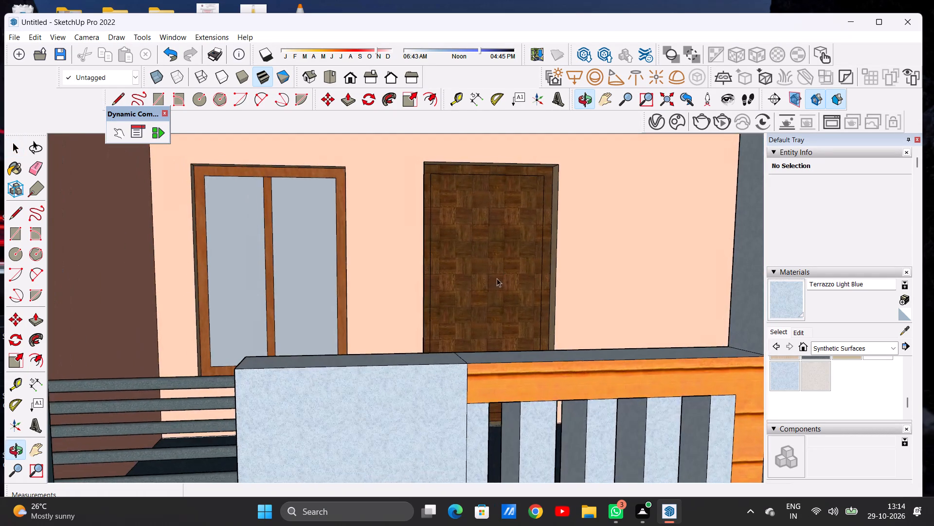
scroll(496, 279, "down", 13)
scroll(437, 289, "down", 6)
scroll(458, 299, "up", 1)
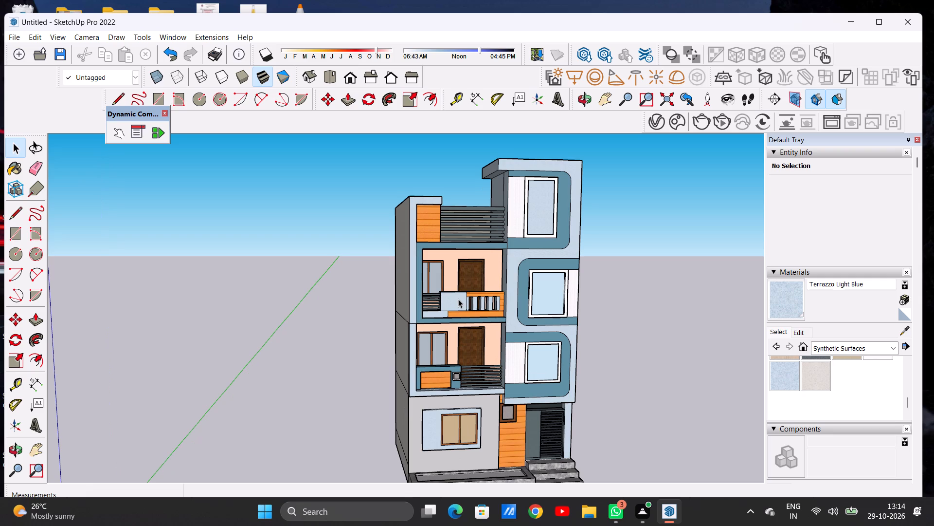
scroll(456, 299, "down", 6)
scroll(469, 305, "up", 13)
scroll(472, 332, "down", 1)
scroll(472, 332, "up", 1)
middle_click_drag(449, 352, 397, 269)
scroll(448, 350, "up", 1)
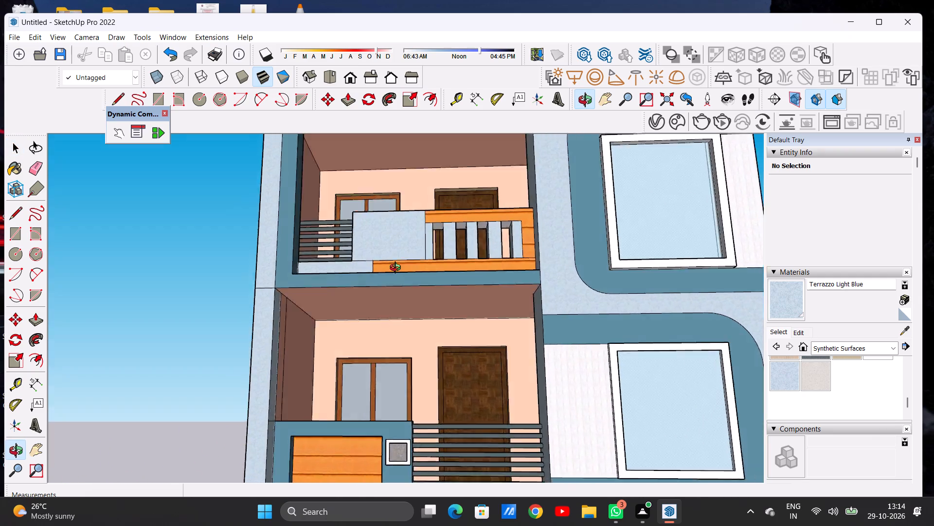
middle_click_drag(397, 269, 414, 344)
scroll(416, 333, "down", 3)
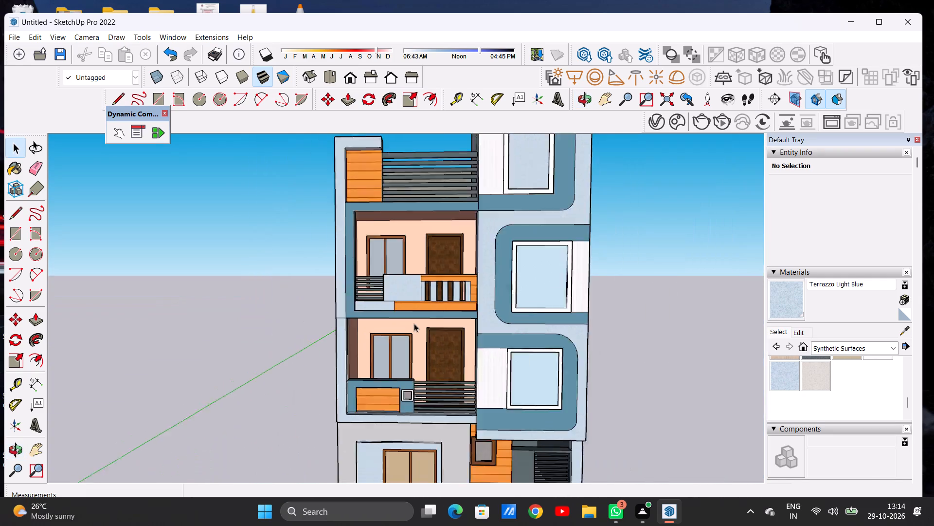
scroll(414, 323, "down", 8)
scroll(414, 314, "up", 1)
scroll(414, 314, "down", 4)
scroll(402, 280, "up", 16)
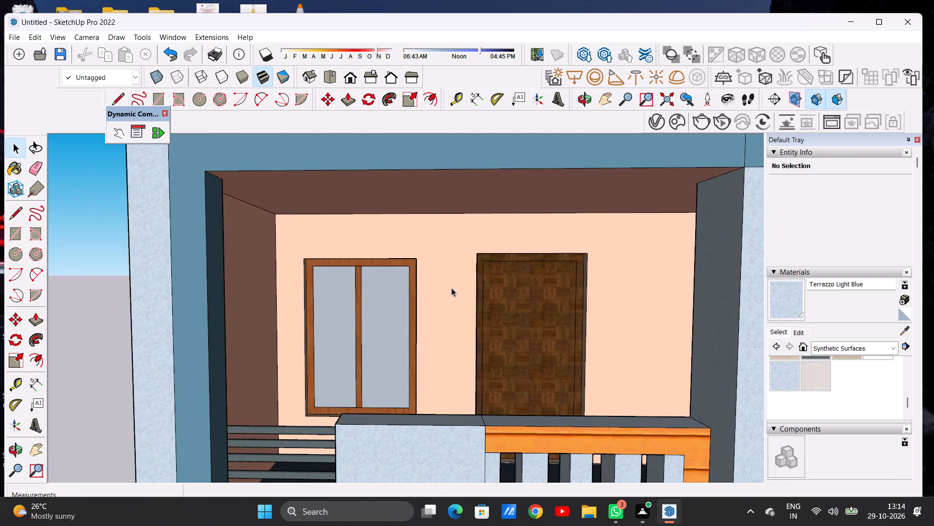
middle_click_drag(443, 286, 439, 301)
scroll(438, 299, "down", 20)
scroll(438, 299, "down", 1)
scroll(477, 406, "up", 14)
Paint the bed of the stone planter at the front with Vegetation Honey Locust from Landscaping, Fencing and Vegetation.
middle_click_drag(488, 396, 475, 432)
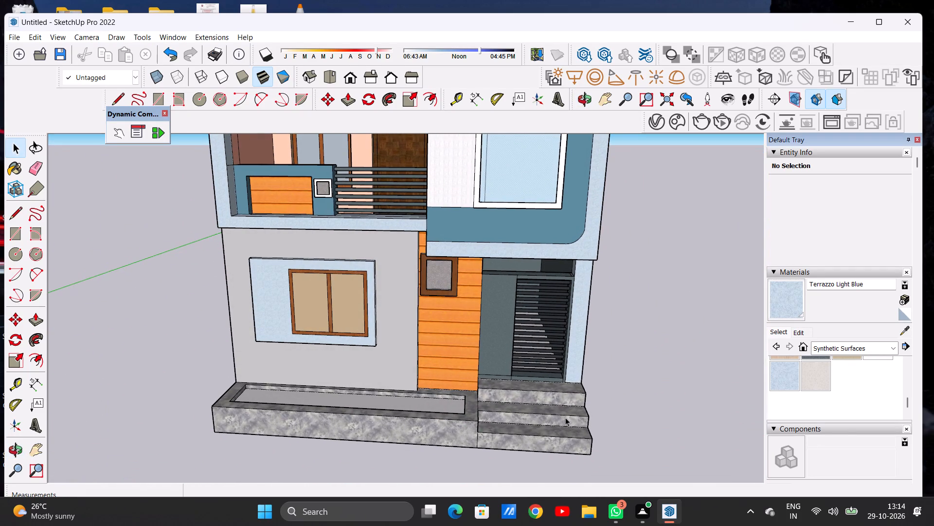
left_click(823, 346)
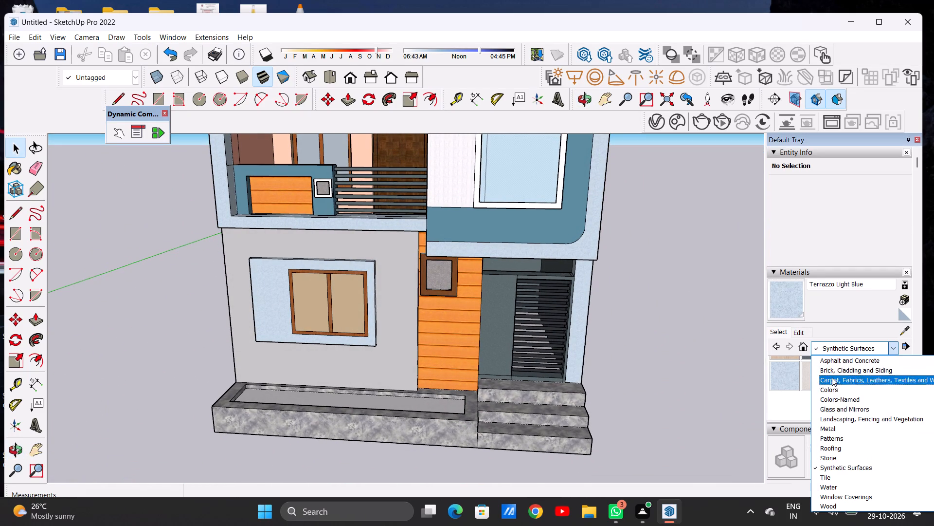
left_click(848, 417)
scroll(844, 395, "down", 5)
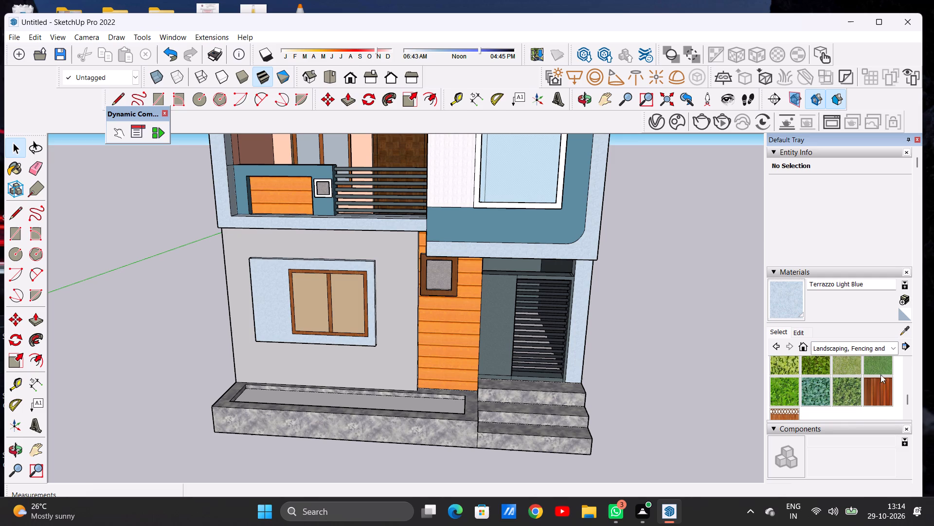
left_click(790, 394)
left_click(405, 407)
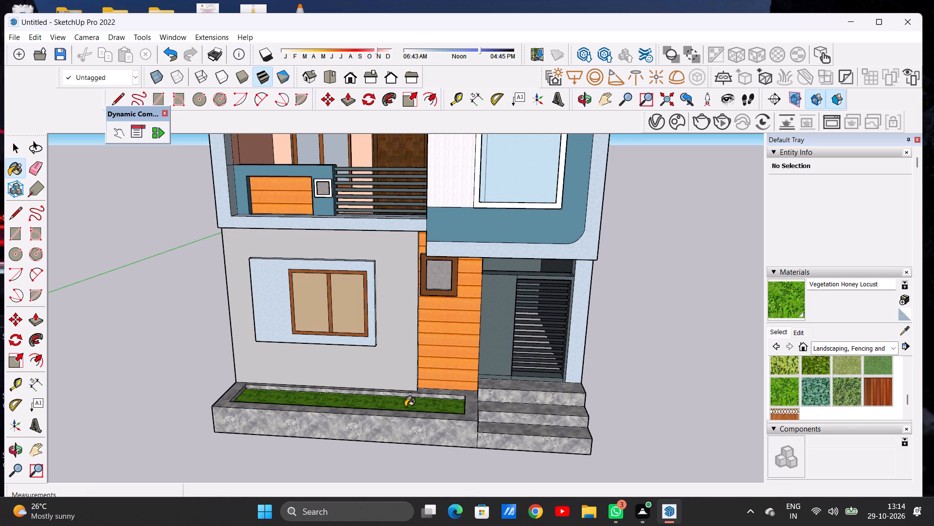
middle_click_drag(414, 412, 414, 440)
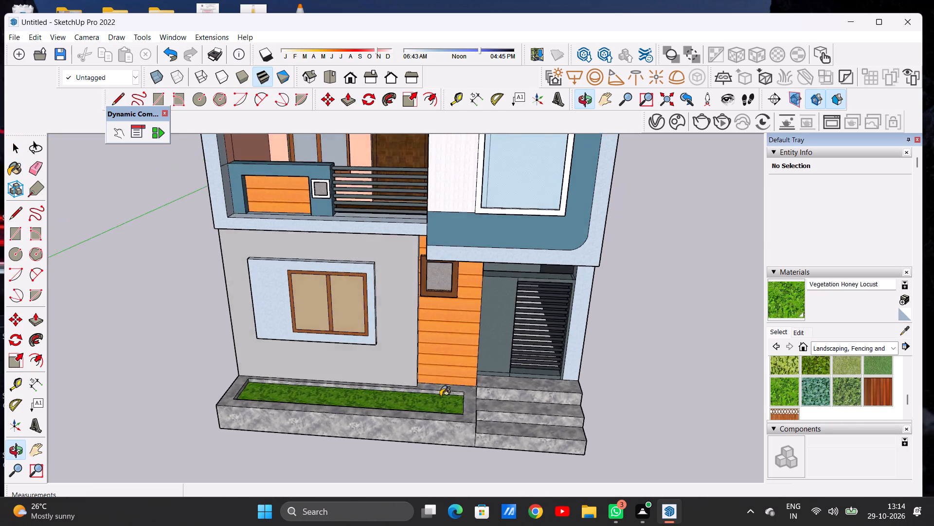
Set the Vegetation Honey Locust texture size to 3' by 3'.
scroll(440, 390, "up", 6)
scroll(439, 415, "down", 1)
scroll(439, 415, "up", 16)
scroll(485, 406, "down", 2)
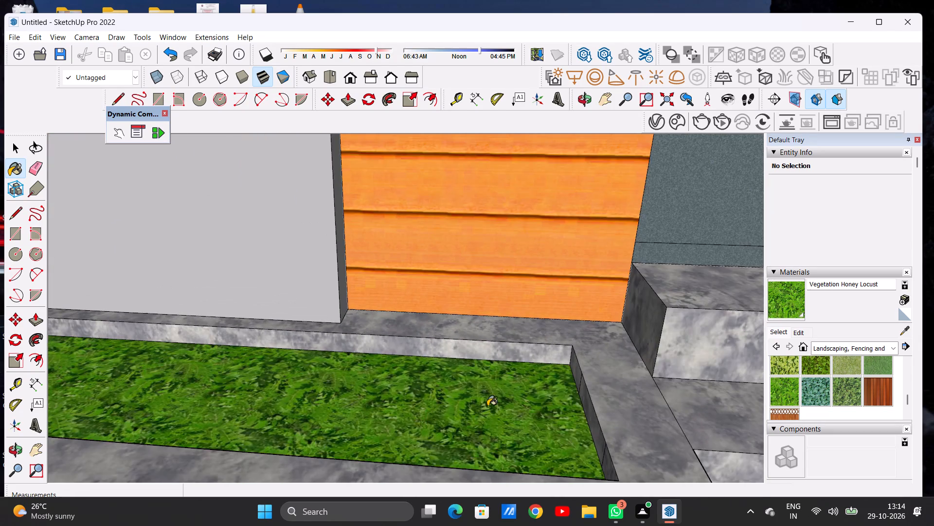
scroll(487, 406, "down", 4)
scroll(494, 391, "up", 1)
scroll(494, 391, "down", 4)
left_click(799, 329)
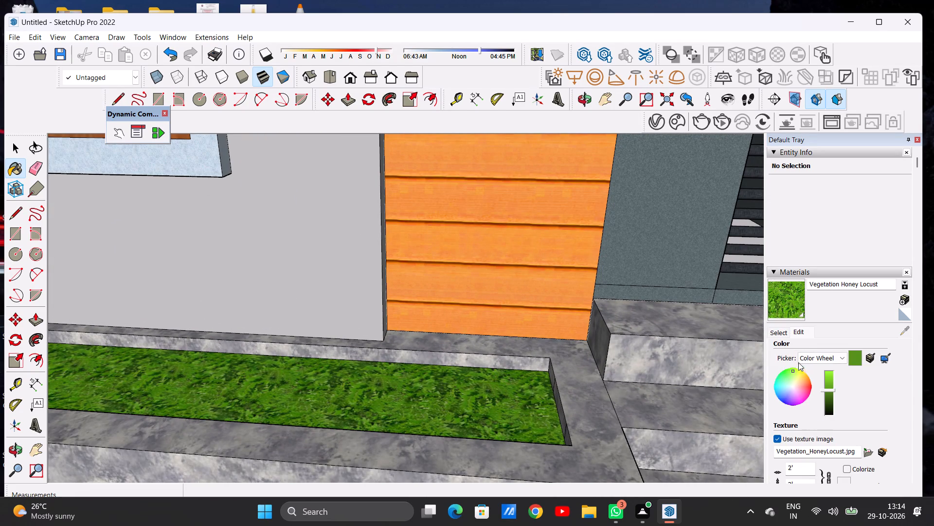
left_click(801, 332)
scroll(801, 353, "down", 6)
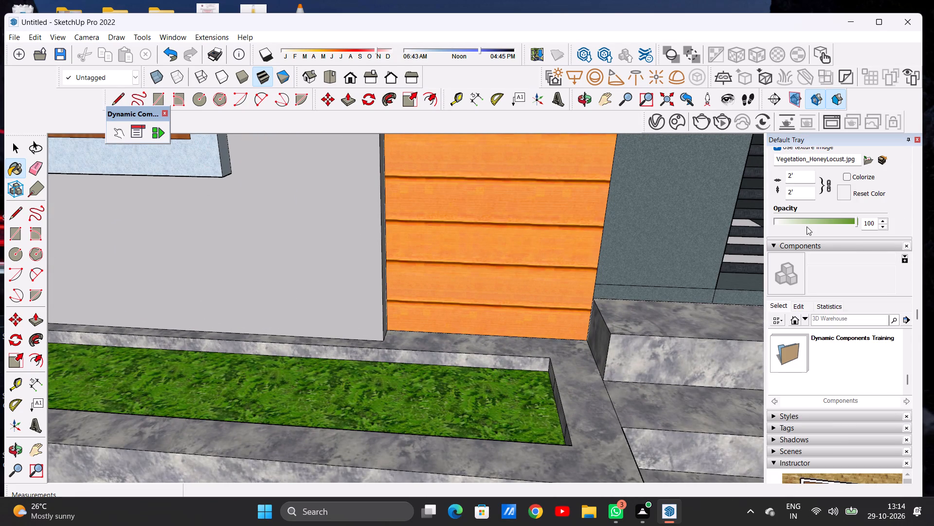
scroll(807, 226, "up", 1)
left_click(797, 251)
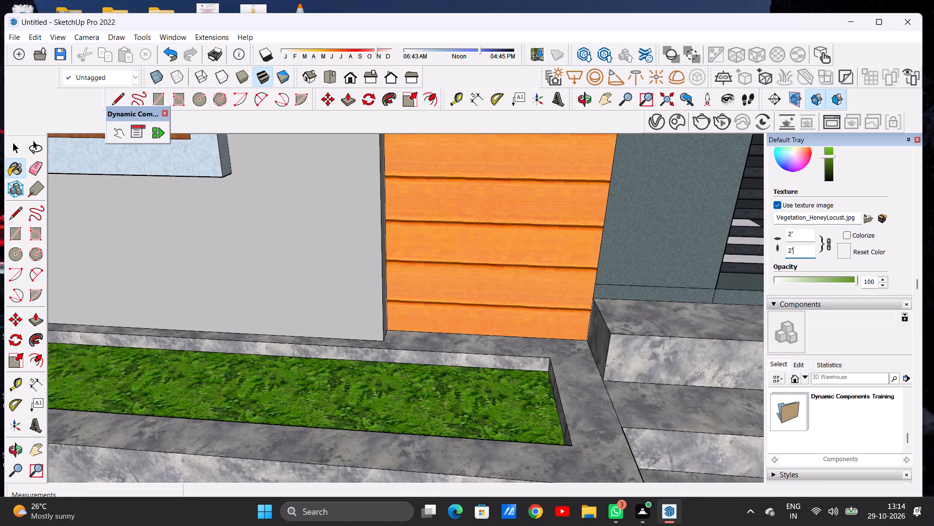
key("BackSpace")
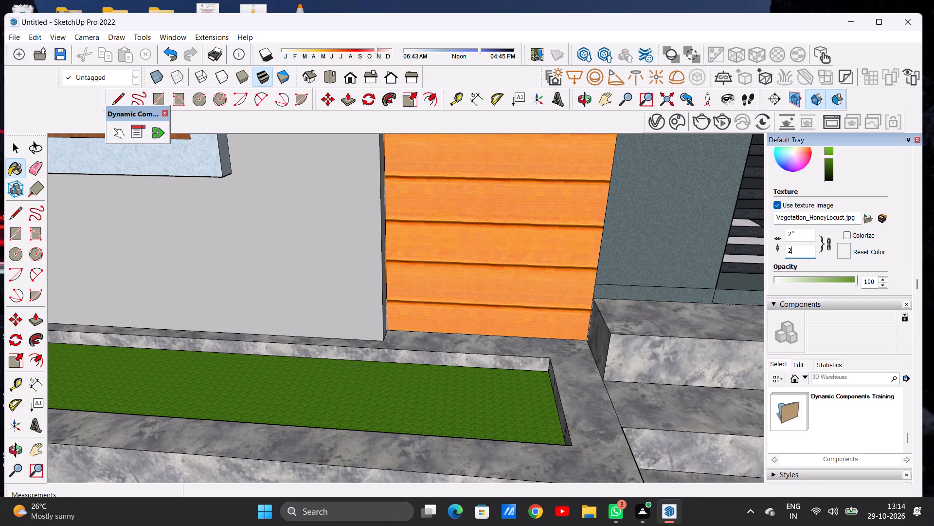
key("BackSpace")
key("BackSpace")
key("BackSpace")
type("3'")
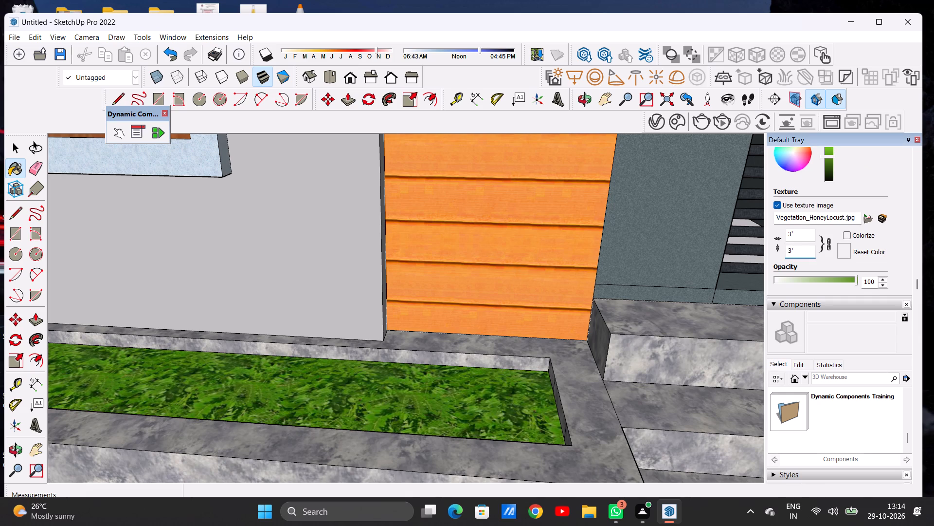
scroll(804, 238, "up", 1)
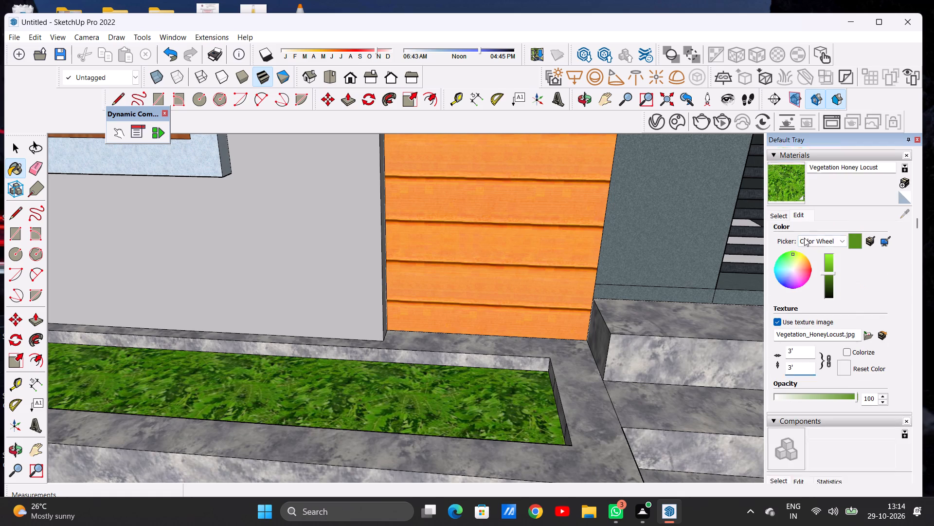
scroll(804, 238, "up", 2)
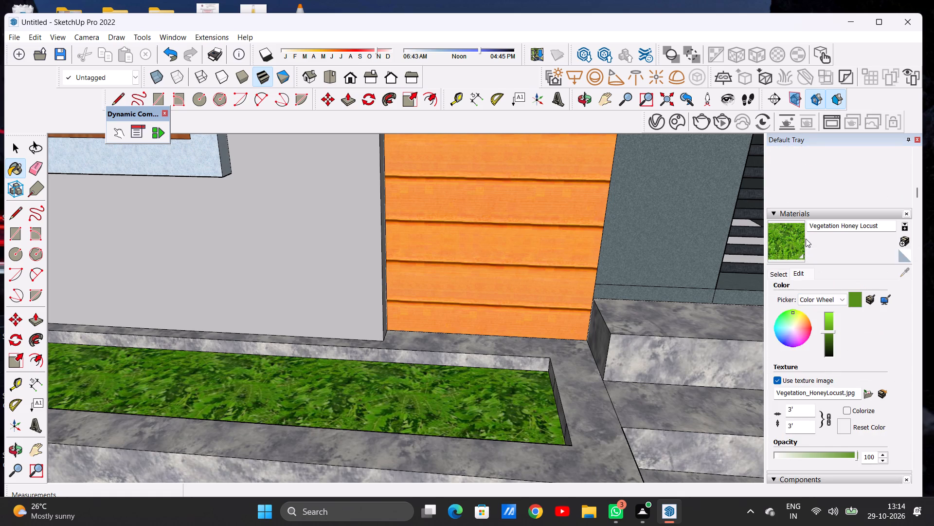
scroll(806, 239, "up", 6)
scroll(786, 247, "down", 2)
scroll(804, 242, "up", 2)
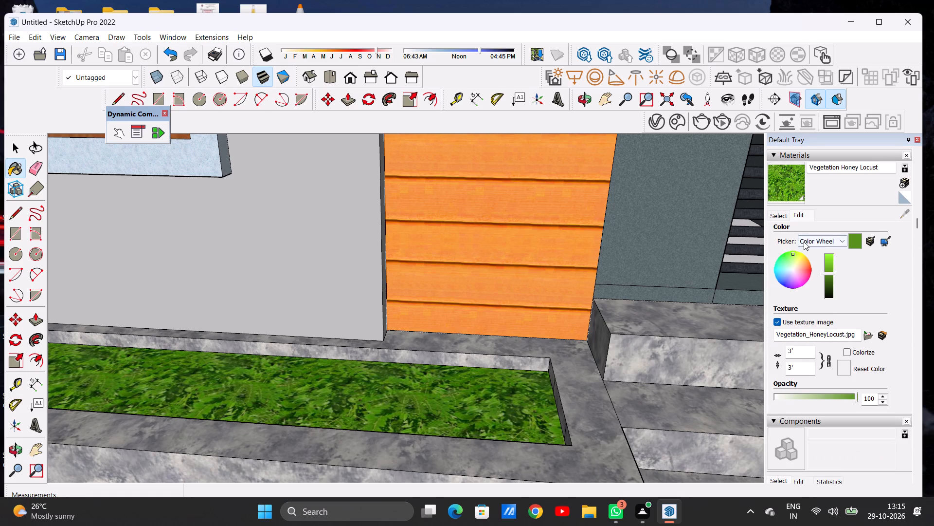
scroll(804, 242, "up", 1)
left_click(785, 328)
scroll(712, 309, "down", 4)
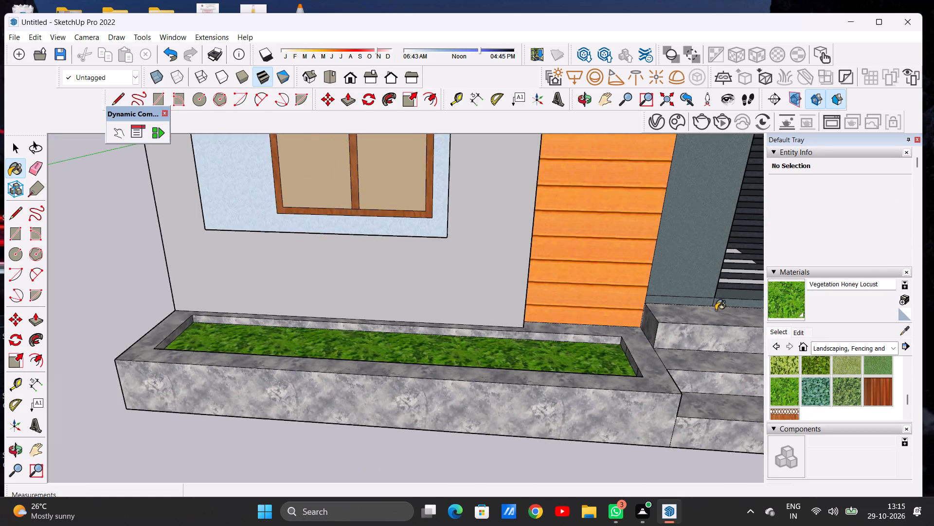
scroll(716, 310, "down", 16)
left_click(735, 287)
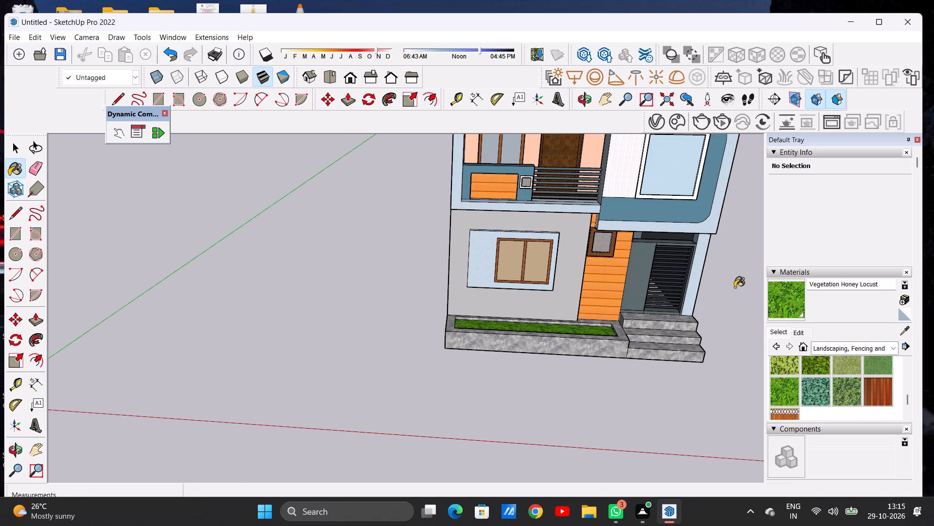
key("space")
Push/Pull the planter's stone rim down about 3 7/16", level with the vegetation bed.
scroll(532, 262, "down", 9)
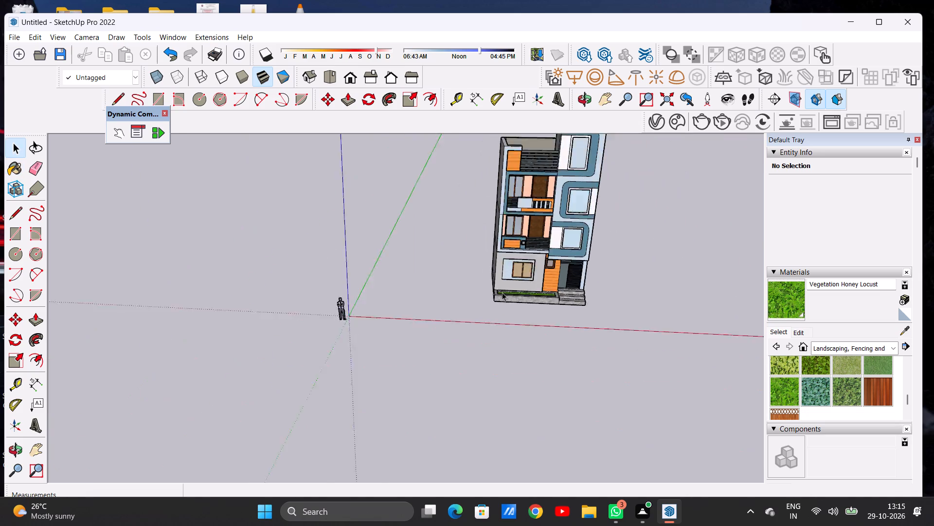
scroll(502, 292, "down", 9)
middle_click_drag(517, 278, 506, 225)
scroll(515, 283, "up", 11)
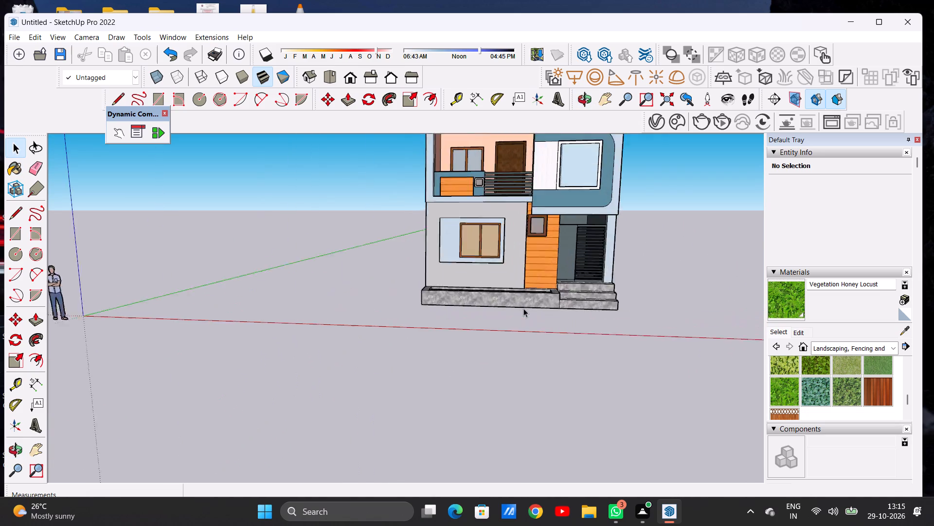
scroll(523, 308, "up", 7)
scroll(560, 293, "down", 1)
scroll(560, 293, "up", 3)
scroll(560, 293, "down", 1)
scroll(560, 293, "up", 1)
middle_click_drag(415, 274, 402, 382)
scroll(572, 348, "up", 2)
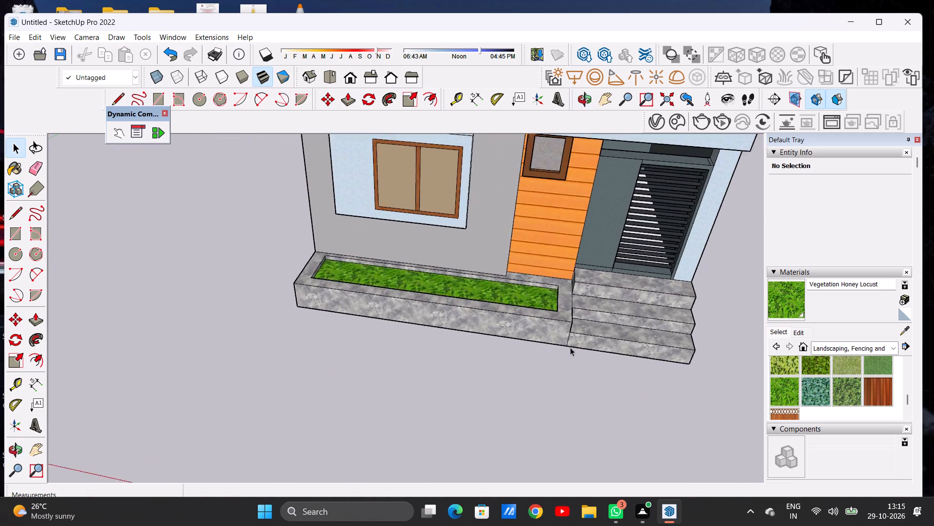
scroll(570, 347, "up", 10)
key("p")
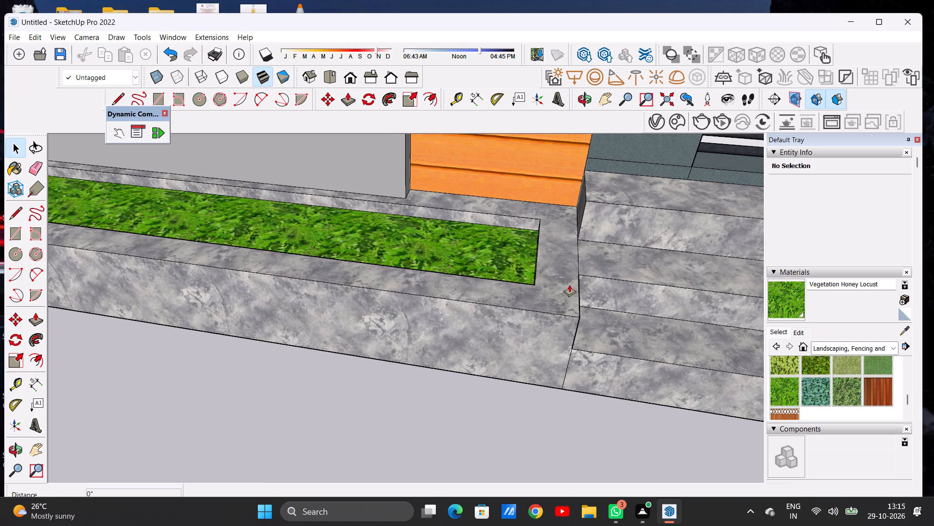
scroll(566, 288, "up", 2)
scroll(563, 291, "down", 1)
scroll(563, 291, "up", 1)
left_click(561, 292)
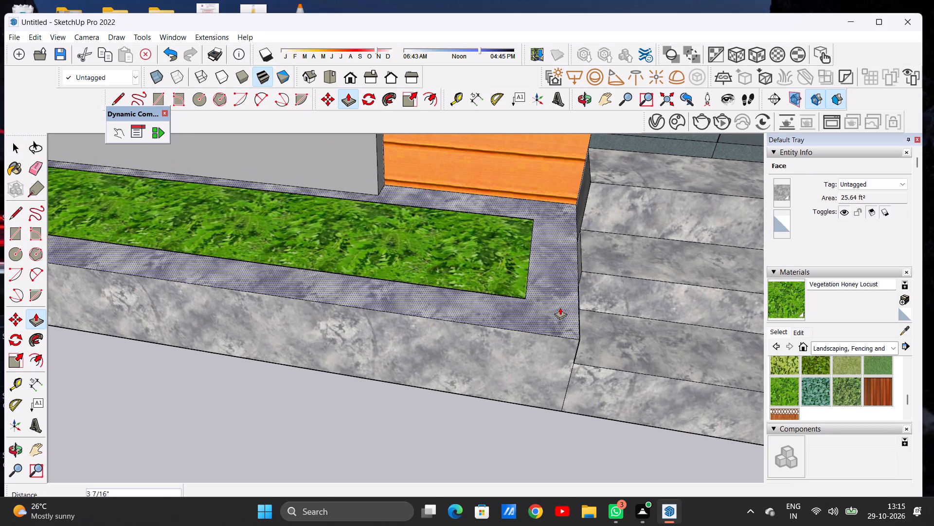
left_click(560, 307)
key("space")
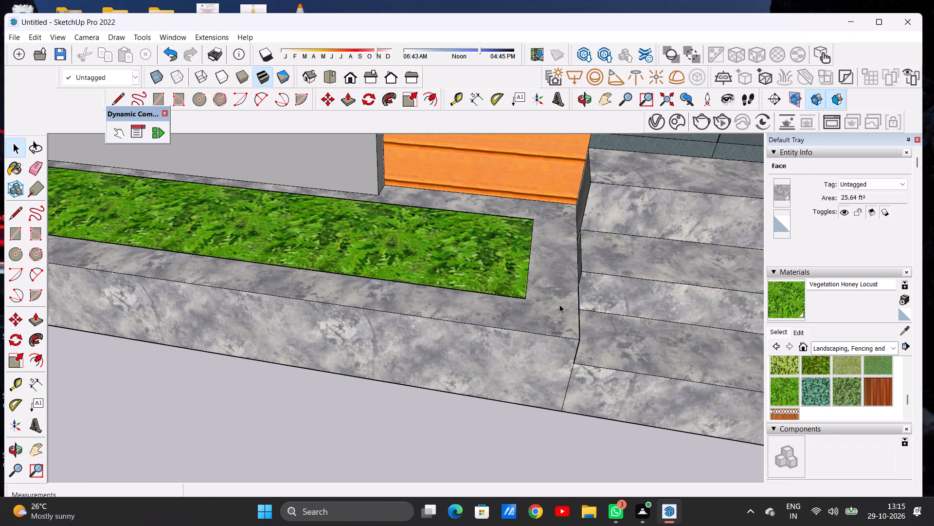
Examine the planted front planter and its stone rim from several angles and against the whole front facade.
scroll(568, 303, "down", 10)
scroll(495, 307, "up", 1)
scroll(495, 307, "down", 19)
middle_click_drag(481, 322, 537, 222)
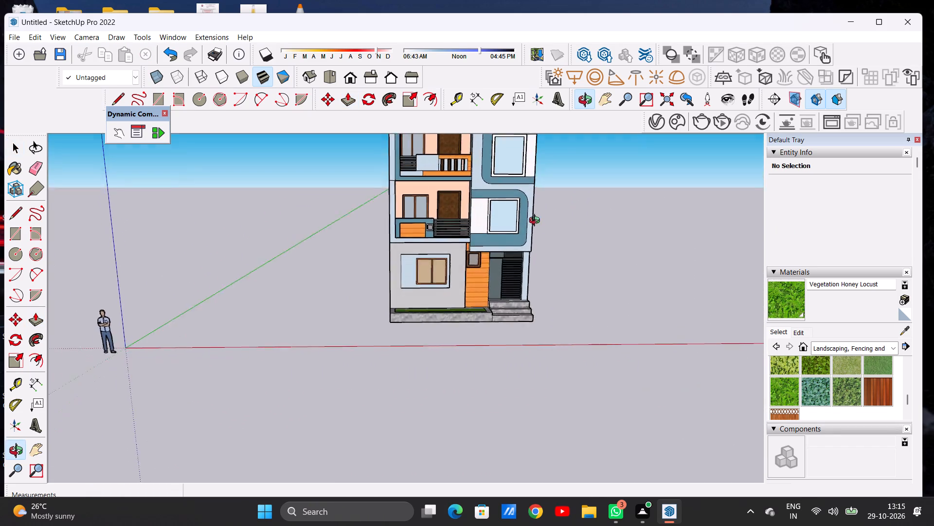
middle_click_drag(537, 222, 490, 242)
scroll(487, 298, "up", 9)
scroll(388, 325, "down", 8)
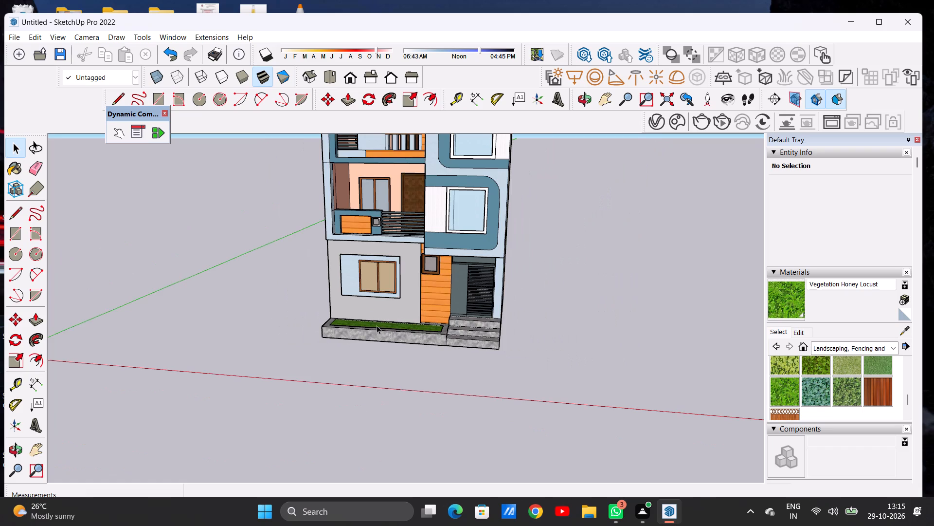
middle_click_drag(294, 328, 542, 285)
scroll(336, 343, "up", 14)
middle_click_drag(400, 318, 245, 373)
scroll(483, 391, "down", 7)
scroll(529, 363, "down", 3)
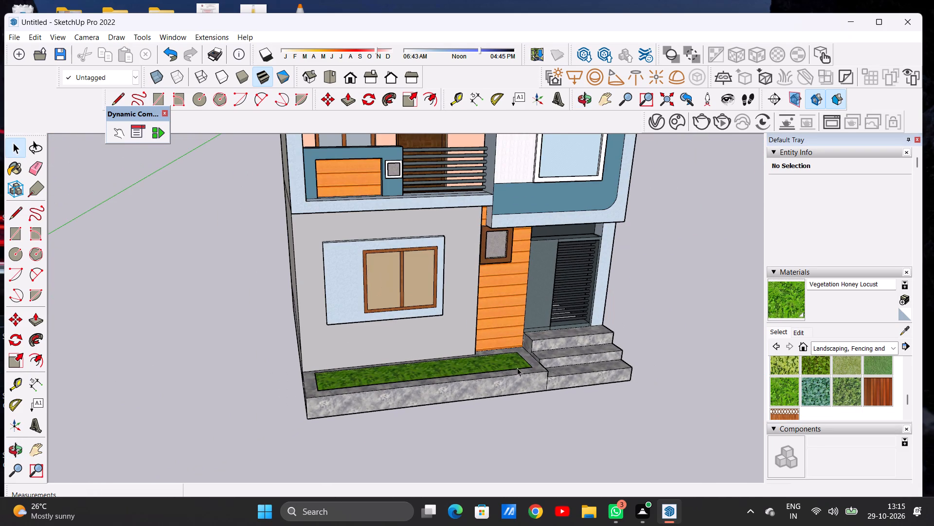
scroll(407, 360, "down", 9)
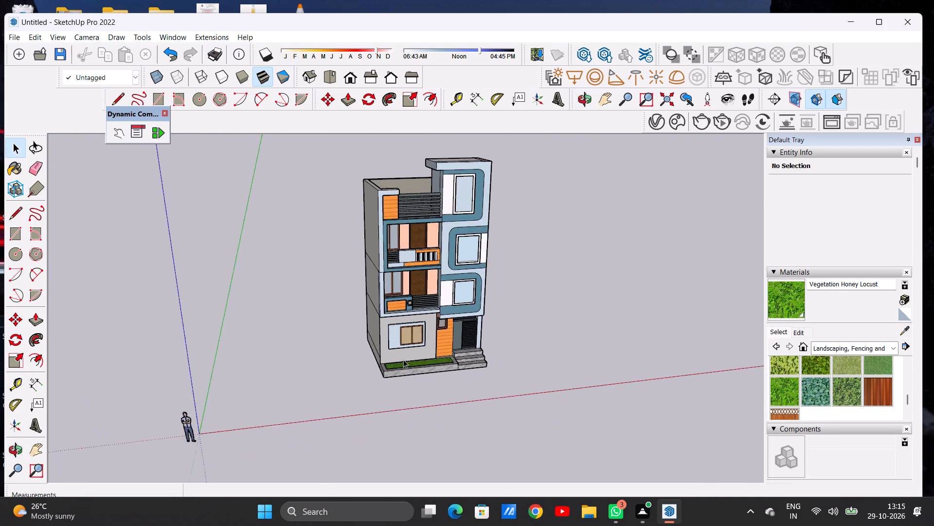
scroll(403, 359, "down", 2)
middle_click_drag(459, 361, 393, 334)
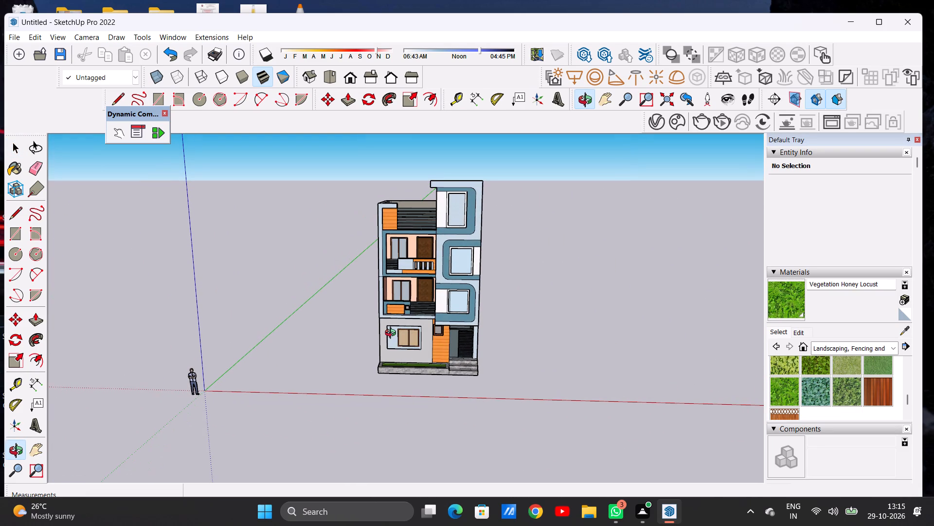
middle_click_drag(393, 334, 401, 333)
Inspect the ground-floor entrance, slatted gate, orange cladding and small window, comparing them with the full front elevation.
scroll(436, 376, "up", 7)
scroll(360, 380, "down", 5)
scroll(450, 323, "up", 17)
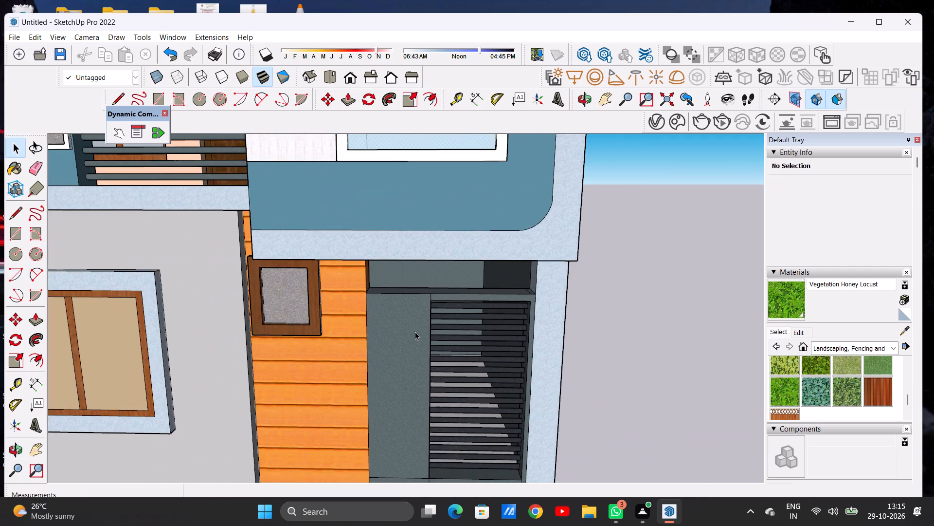
middle_click_drag(415, 318, 536, 314)
scroll(531, 315, "down", 2)
scroll(531, 315, "up", 1)
scroll(531, 315, "down", 5)
middle_click_drag(521, 326, 395, 321)
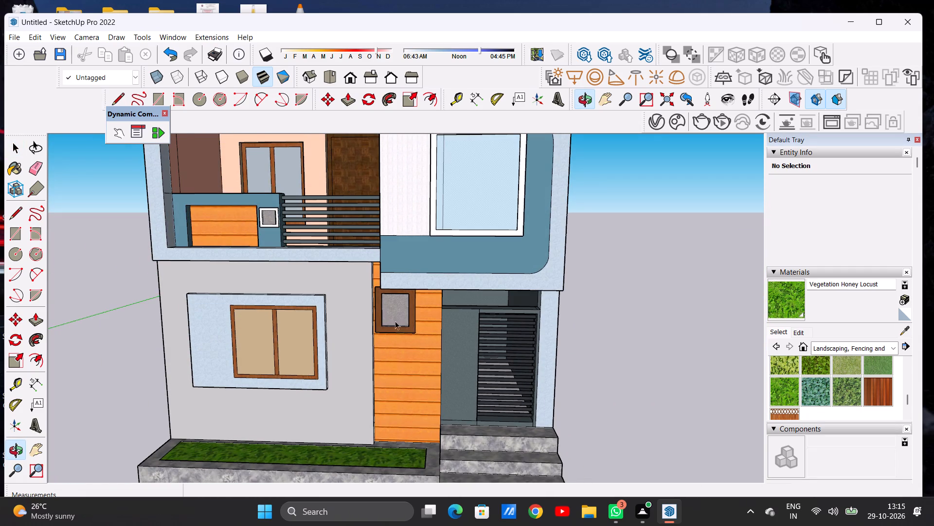
middle_click_drag(395, 321, 393, 319)
scroll(454, 348, "down", 8)
scroll(477, 360, "up", 1)
scroll(478, 361, "down", 6)
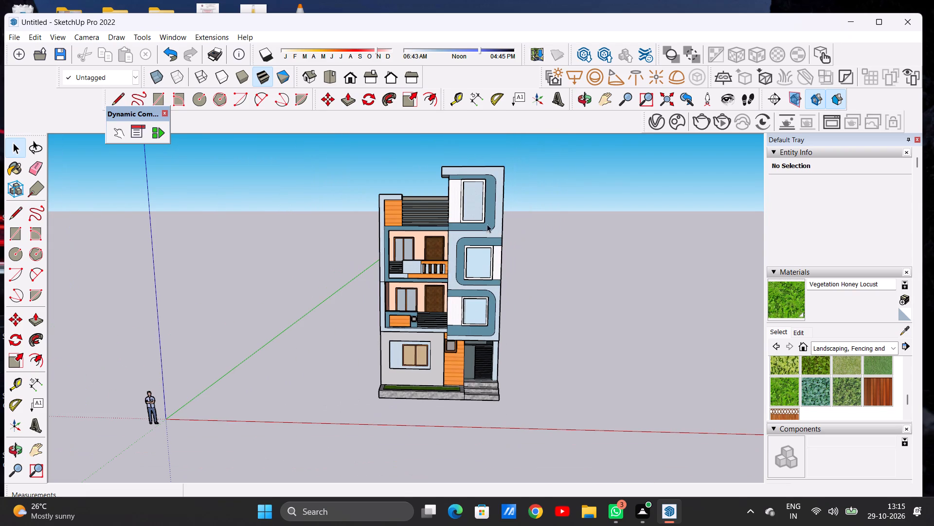
scroll(502, 146, "up", 2)
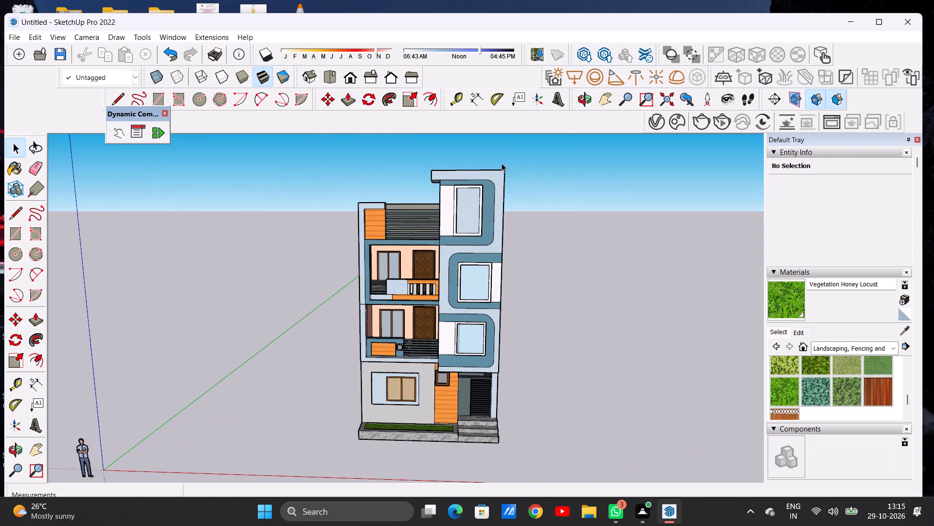
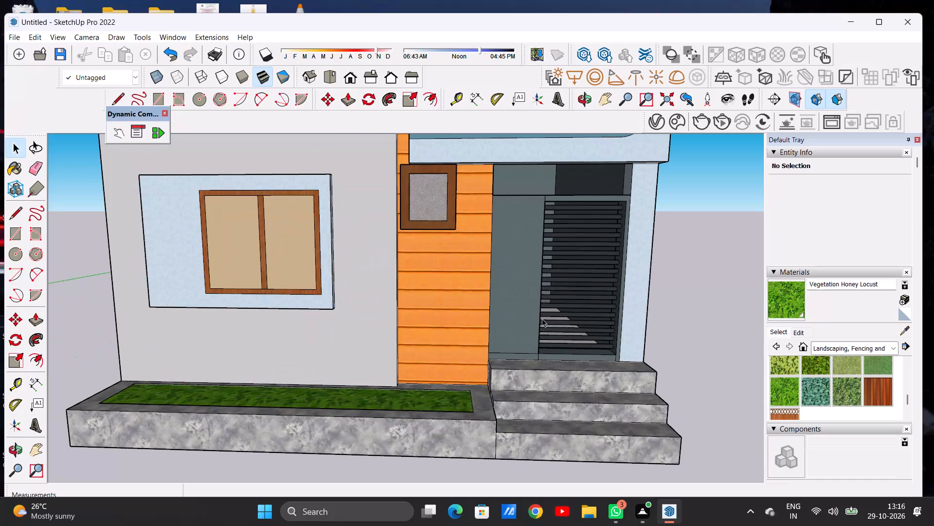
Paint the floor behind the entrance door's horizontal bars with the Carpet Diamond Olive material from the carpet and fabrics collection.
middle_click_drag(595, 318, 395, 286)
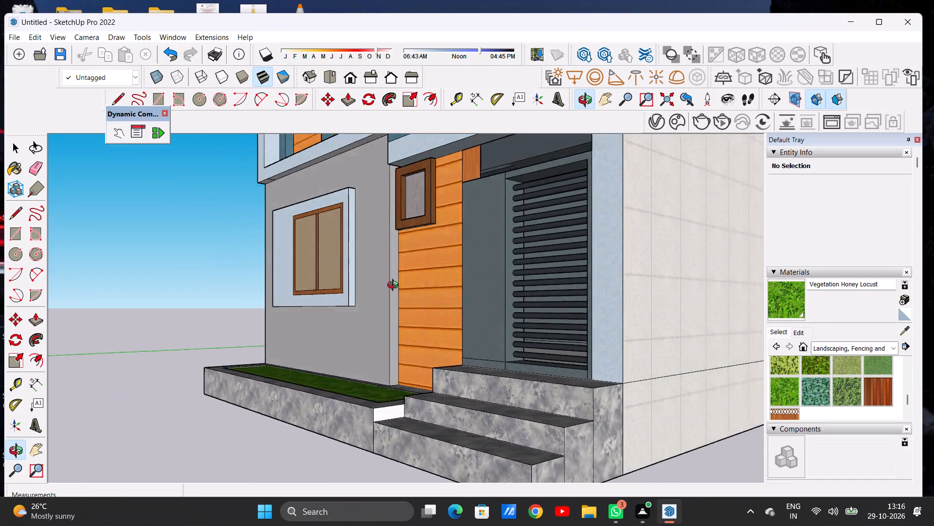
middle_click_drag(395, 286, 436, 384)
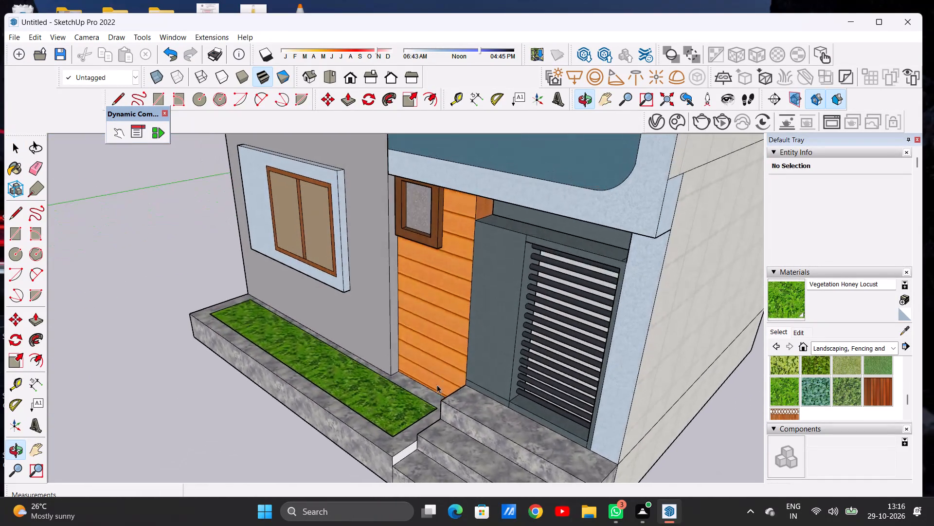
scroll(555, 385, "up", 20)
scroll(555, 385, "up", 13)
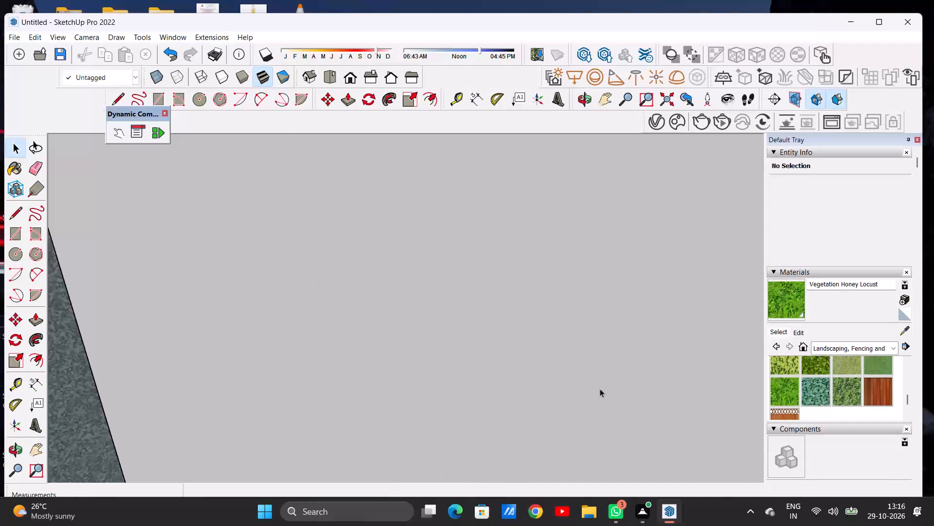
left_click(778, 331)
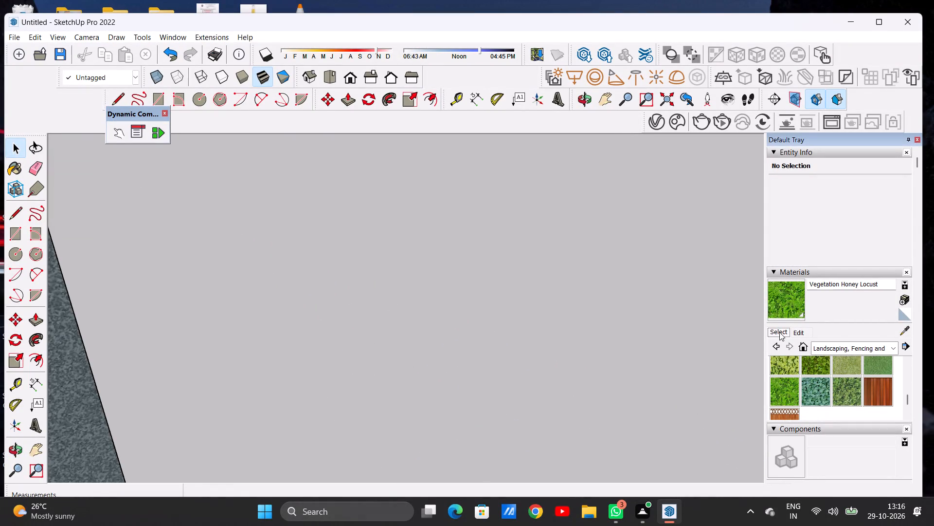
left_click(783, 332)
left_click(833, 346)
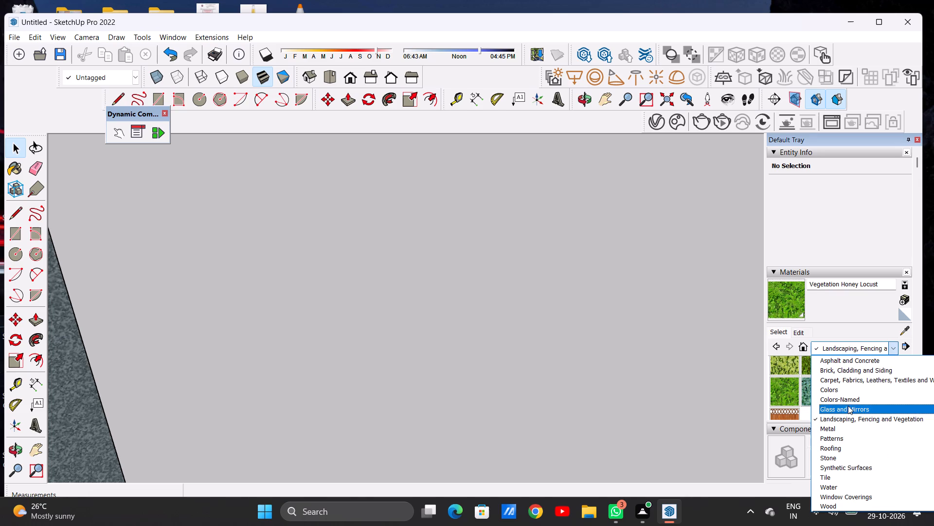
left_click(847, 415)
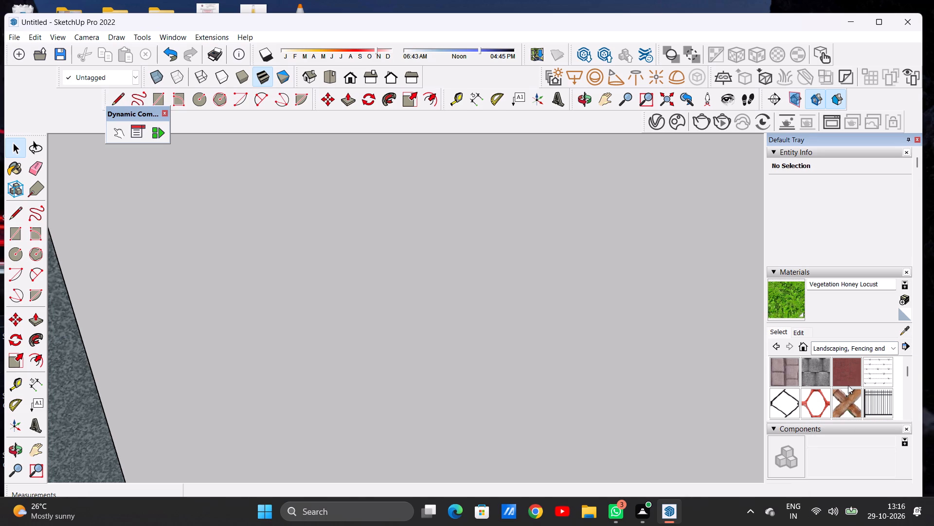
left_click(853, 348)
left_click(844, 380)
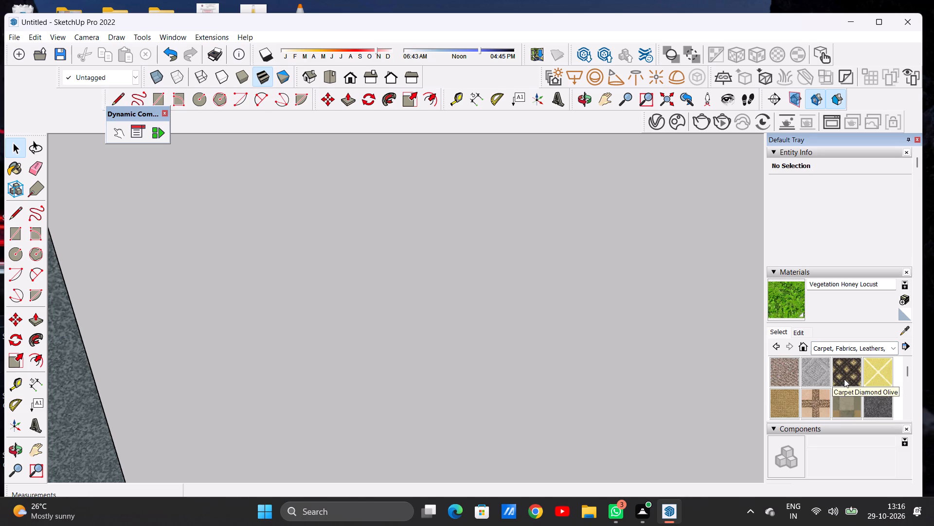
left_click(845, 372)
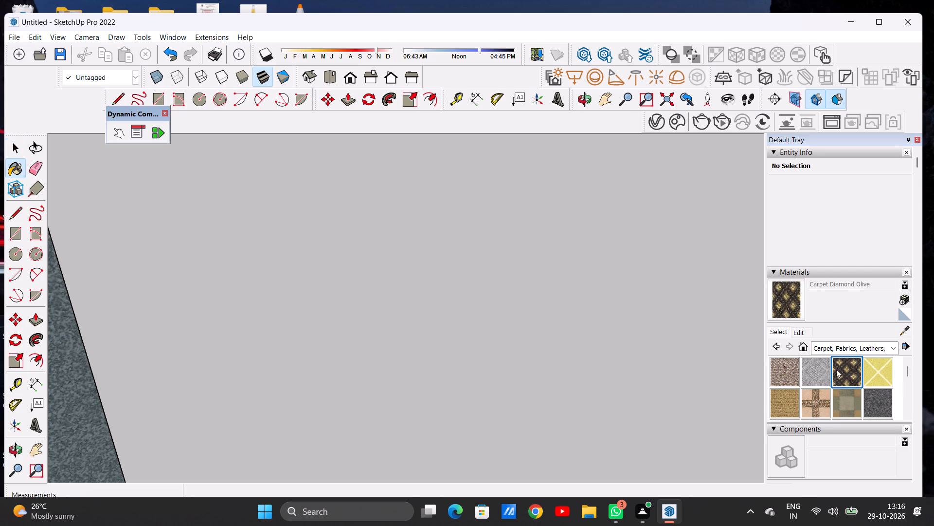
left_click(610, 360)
Paint the floor behind the entrance door's bars with the Field Rectangle Tile material from the Tile collection.
scroll(651, 368, "down", 3)
scroll(656, 368, "down", 19)
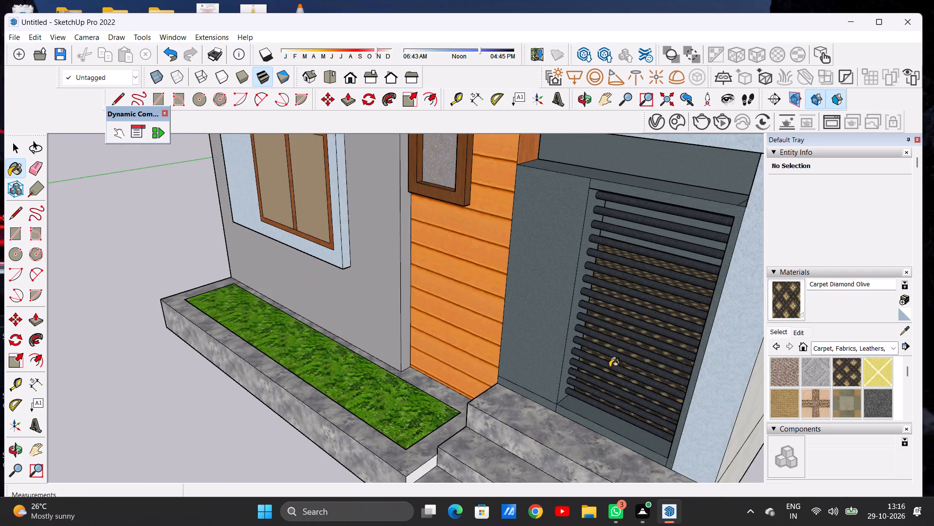
scroll(610, 367, "down", 5)
scroll(619, 365, "up", 2)
scroll(622, 363, "down", 8)
middle_click_drag(597, 366, 641, 313)
scroll(633, 352, "up", 8)
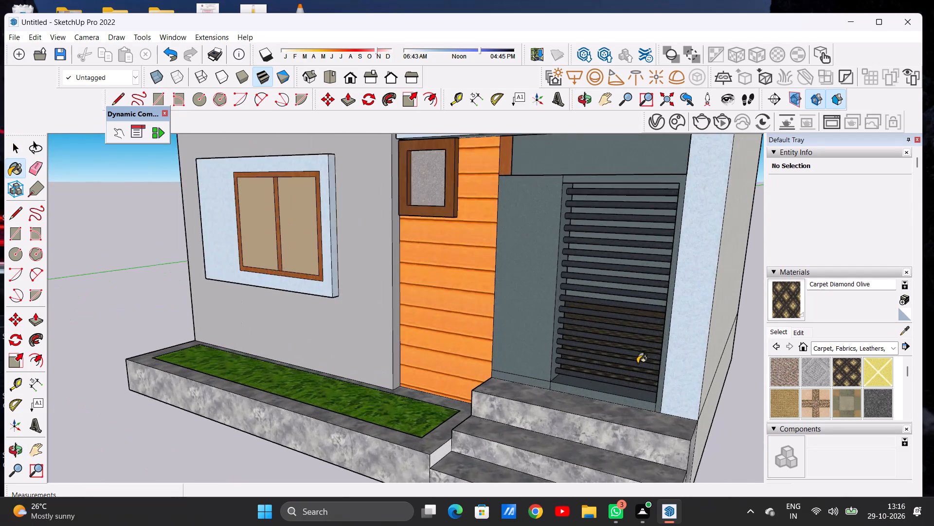
scroll(637, 363, "up", 3)
scroll(634, 363, "down", 1)
scroll(634, 363, "up", 12)
scroll(633, 345, "down", 1)
scroll(633, 345, "up", 12)
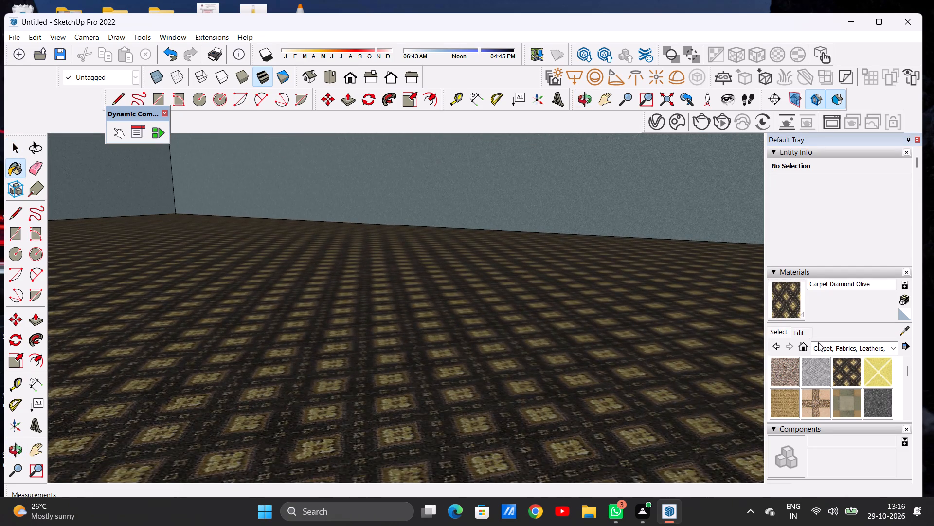
left_click(822, 346)
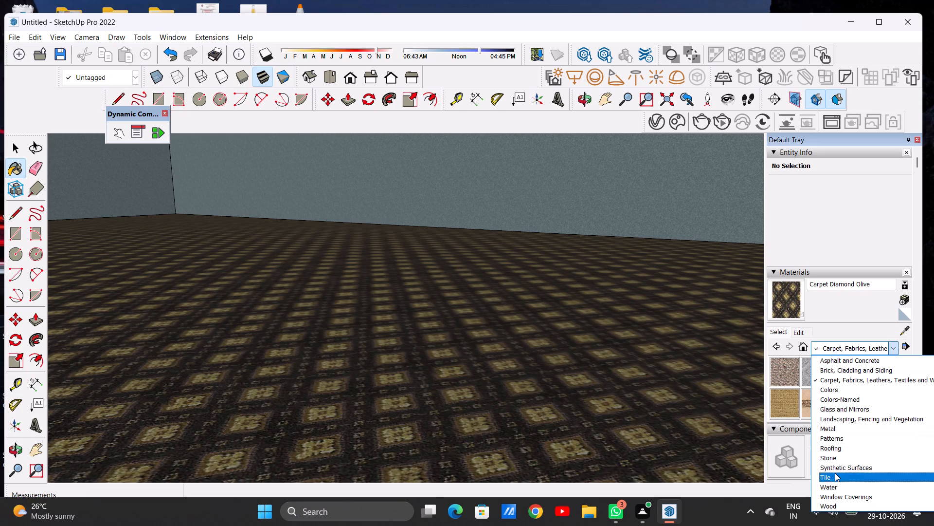
left_click(834, 474)
left_click(816, 398)
left_click(648, 394)
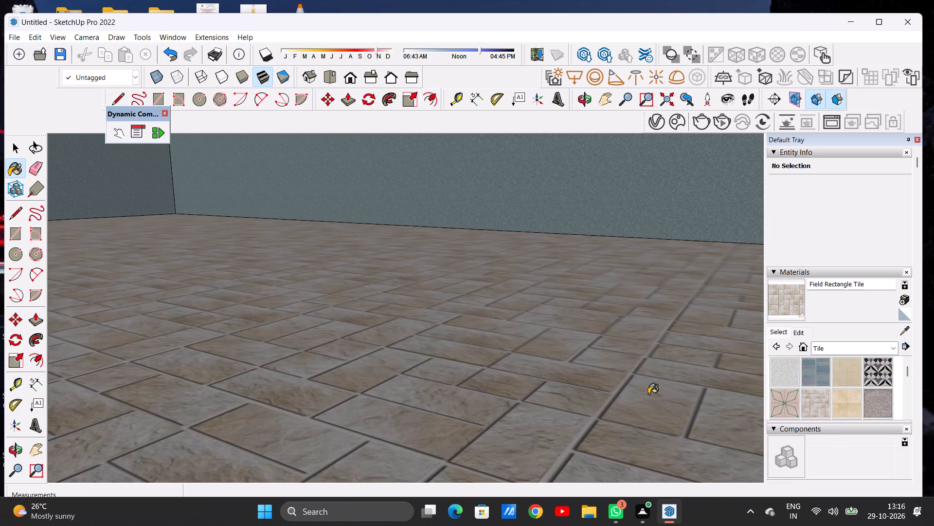
scroll(648, 394, "down", 9)
scroll(660, 390, "up", 2)
scroll(660, 390, "down", 20)
scroll(660, 390, "down", 7)
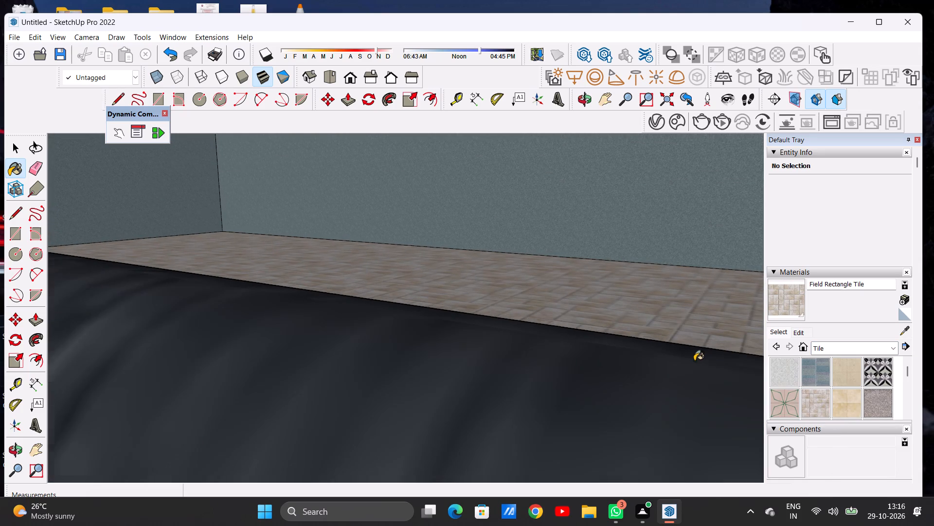
scroll(694, 361, "down", 20)
scroll(694, 361, "down", 2)
scroll(706, 367, "up", 1)
scroll(707, 367, "down", 1)
scroll(707, 367, "up", 2)
scroll(708, 367, "down", 10)
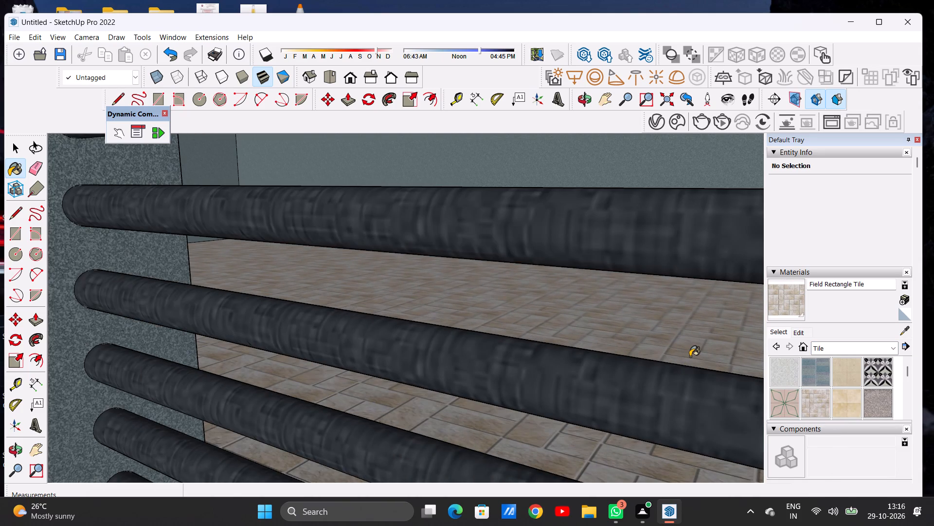
key("space")
Examine the tiled floor through the entrance bars and the ground-floor facade, from the front and at an angle.
scroll(638, 341, "down", 3)
scroll(635, 344, "up", 2)
scroll(635, 344, "down", 2)
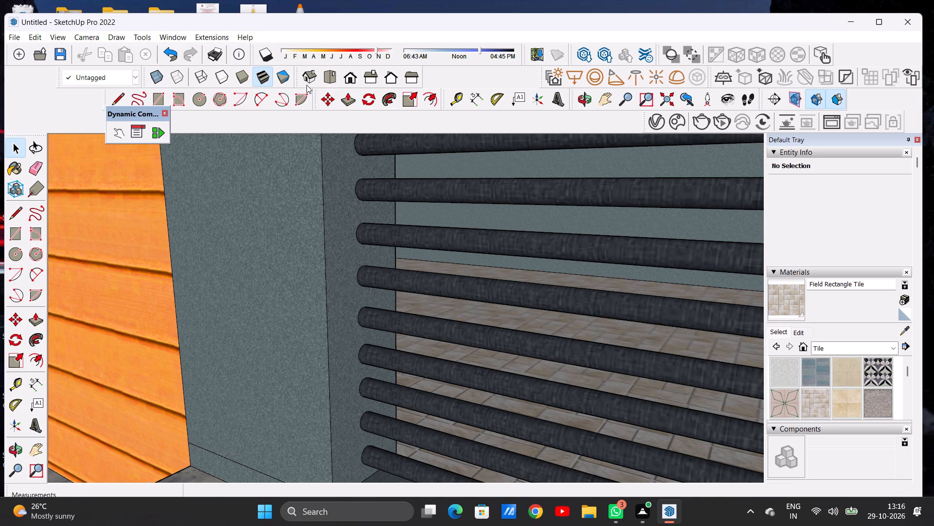
left_click(349, 78)
scroll(519, 293, "down", 2)
scroll(517, 297, "up", 1)
scroll(516, 297, "down", 14)
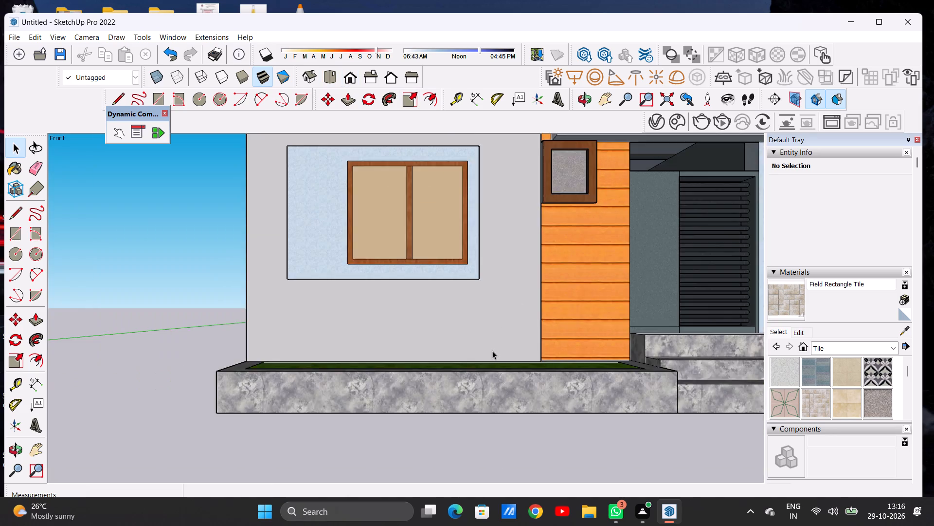
scroll(492, 351, "down", 20)
scroll(492, 351, "down", 2)
scroll(524, 342, "up", 20)
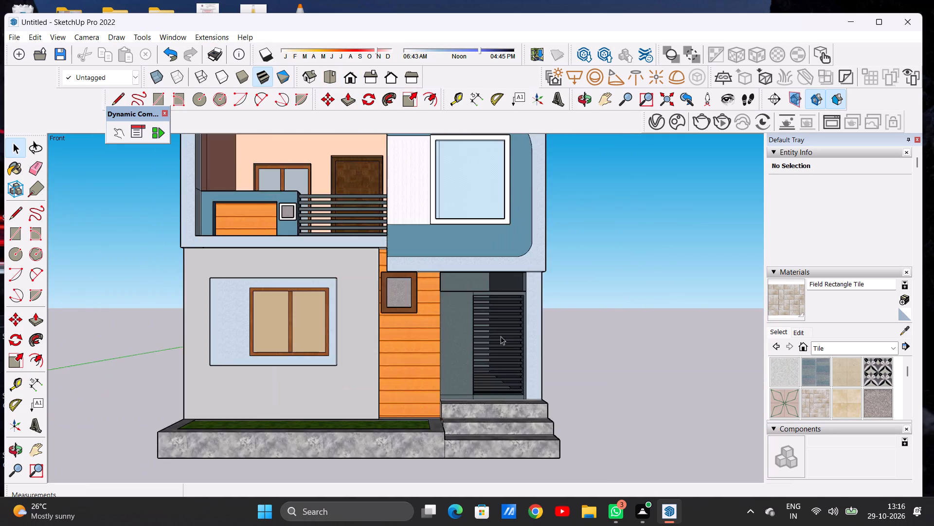
scroll(501, 336, "up", 5)
middle_click_drag(489, 347, 431, 431)
scroll(444, 419, "up", 9)
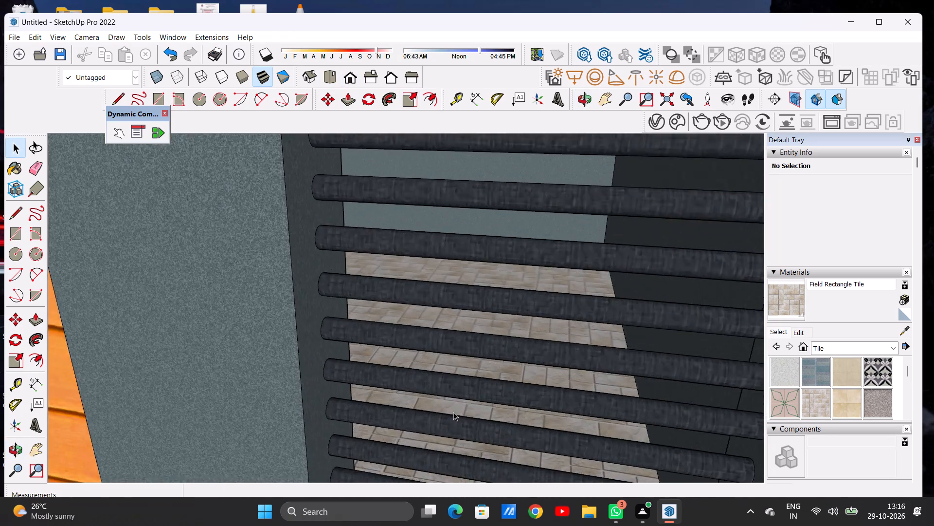
scroll(453, 412, "up", 3)
scroll(461, 405, "down", 1)
scroll(461, 405, "up", 2)
scroll(486, 391, "down", 5)
scroll(489, 391, "up", 1)
scroll(490, 390, "down", 16)
scroll(526, 366, "up", 1)
scroll(528, 365, "down", 8)
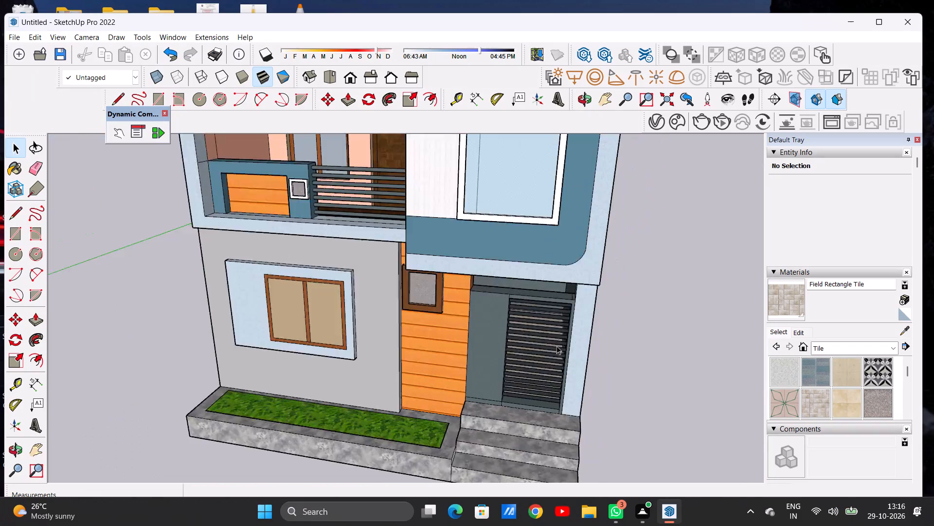
scroll(557, 346, "down", 2)
middle_click_drag(475, 362, 526, 328)
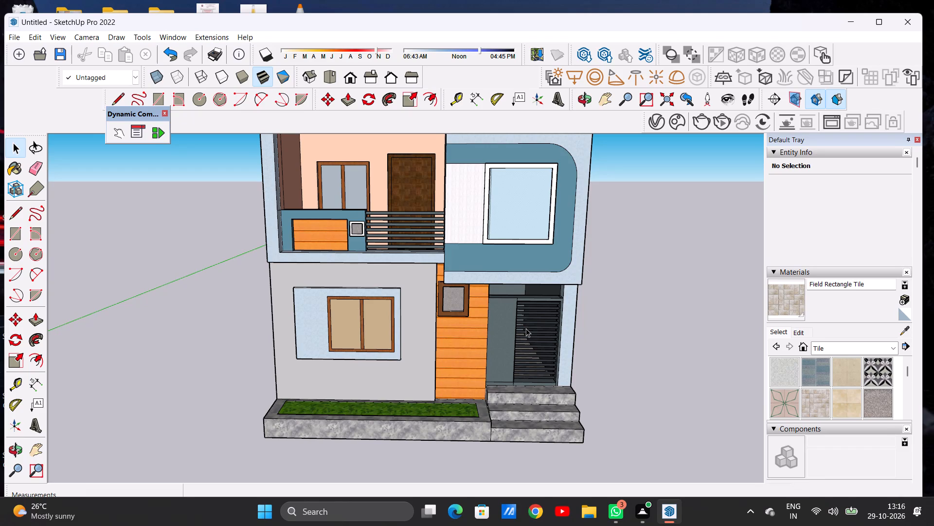
scroll(532, 343, "up", 10)
scroll(538, 376, "down", 1)
scroll(538, 376, "up", 13)
middle_click_drag(546, 374, 479, 398)
scroll(479, 398, "up", 6)
scroll(494, 389, "down", 1)
scroll(494, 389, "up", 17)
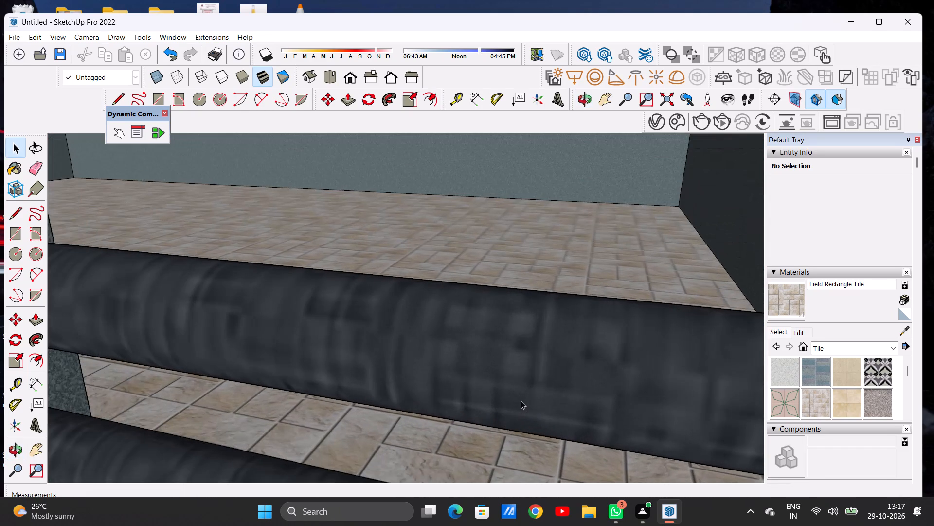
scroll(596, 356, "down", 20)
scroll(596, 356, "down", 10)
scroll(680, 332, "up", 1)
scroll(680, 332, "down", 3)
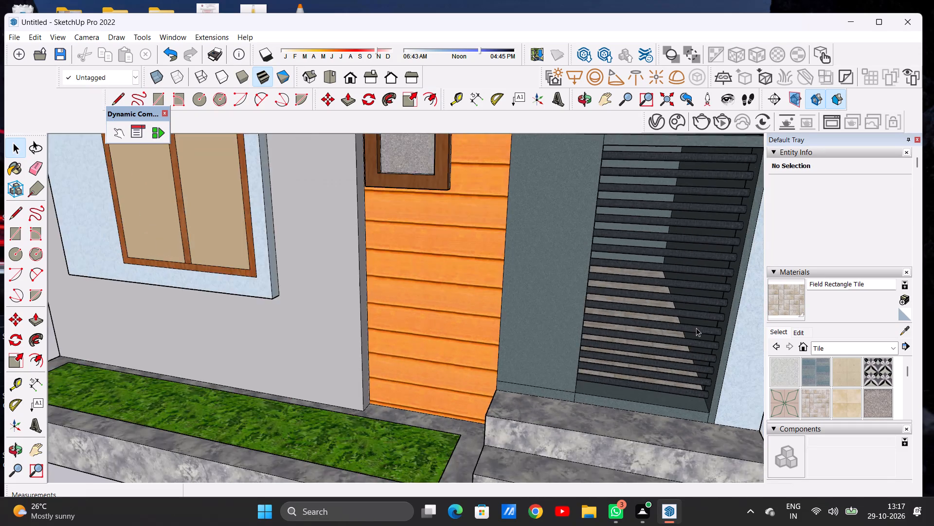
scroll(696, 328, "down", 15)
middle_click_drag(558, 346, 574, 282)
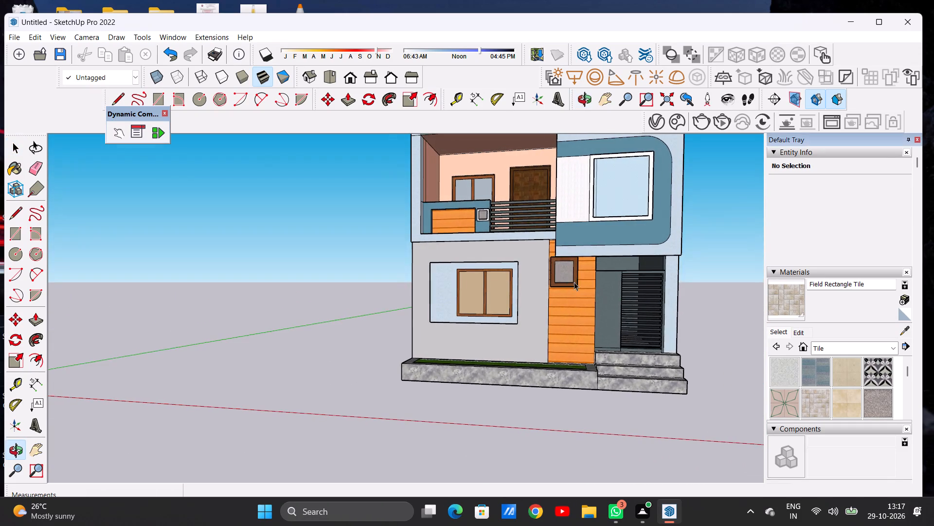
scroll(507, 294, "down", 3)
middle_click_drag(515, 301, 547, 332)
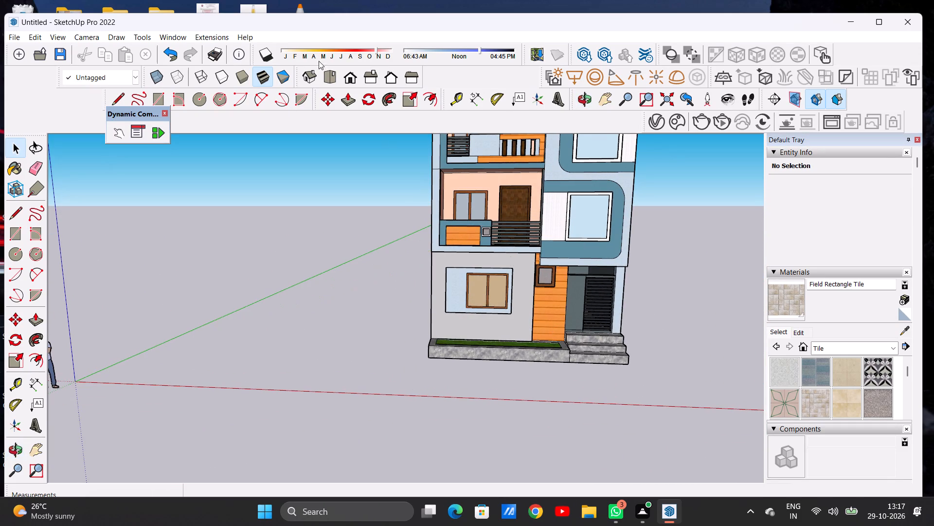
Examine the whole building from the front, checking the upper-floor windows and balconies down to the ground-floor entrance.
left_click(344, 78)
scroll(342, 250, "down", 9)
scroll(464, 282, "up", 3)
scroll(465, 282, "down", 1)
scroll(465, 282, "up", 4)
middle_click_drag(460, 264, 462, 289)
scroll(414, 306, "down", 12)
scroll(463, 238, "up", 3)
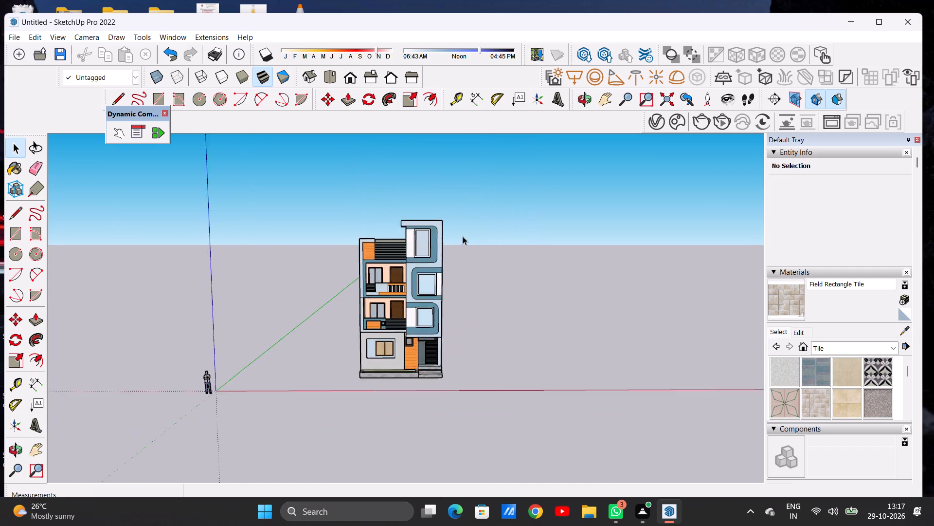
scroll(463, 236, "up", 13)
middle_click_drag(441, 251, 418, 262)
scroll(452, 253, "up", 6)
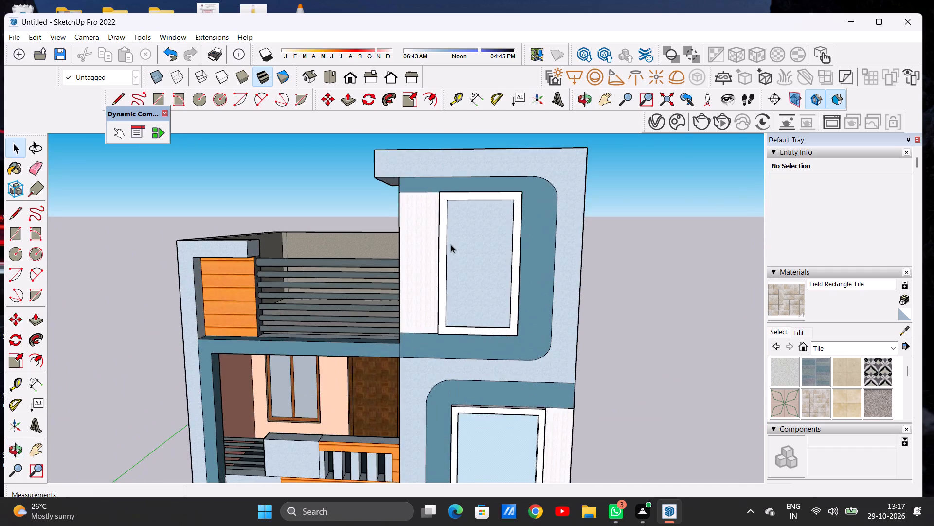
scroll(451, 244, "up", 6)
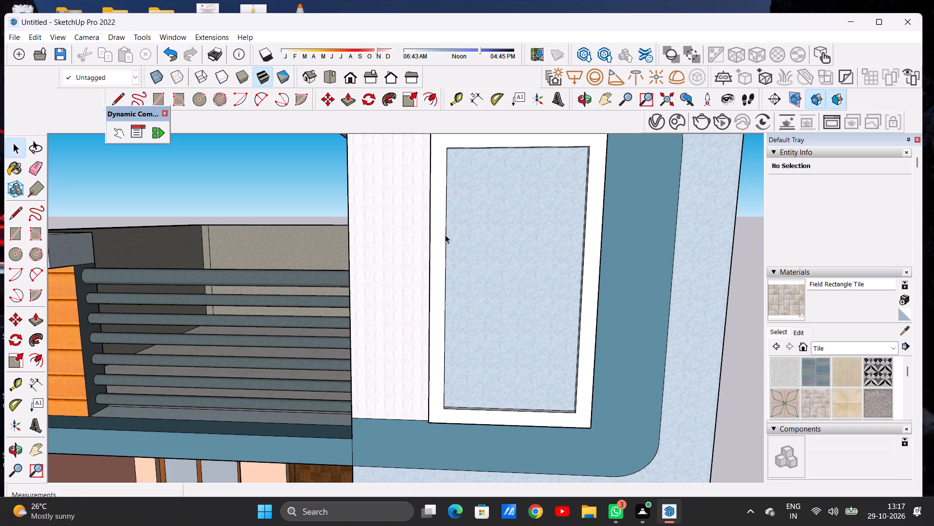
scroll(447, 270, "down", 12)
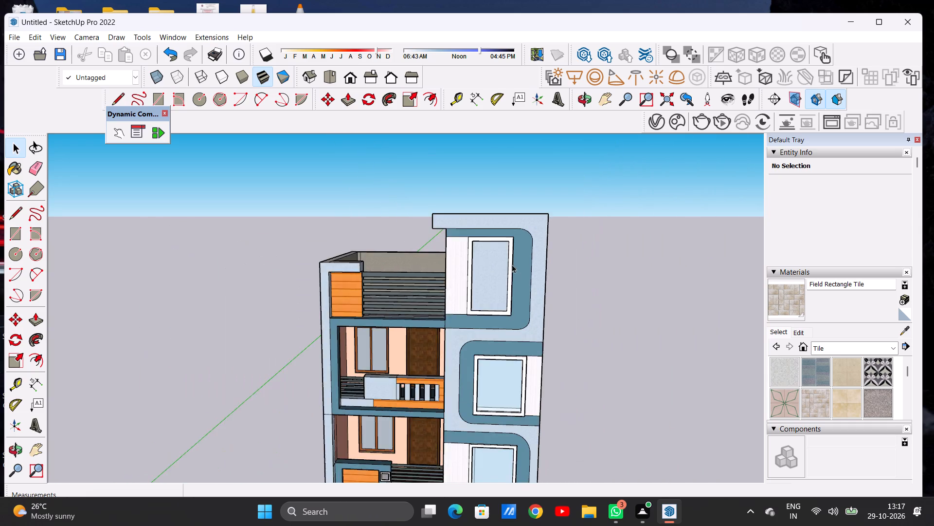
scroll(512, 264, "down", 8)
middle_click_drag(518, 335, 540, 292)
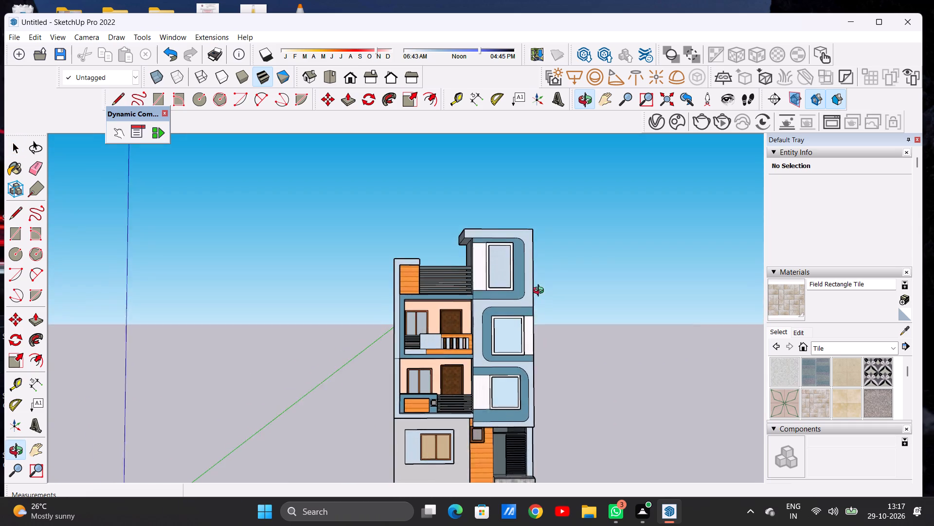
middle_click_drag(540, 292, 538, 305)
scroll(540, 330, "up", 17)
middle_click_drag(499, 333, 463, 323)
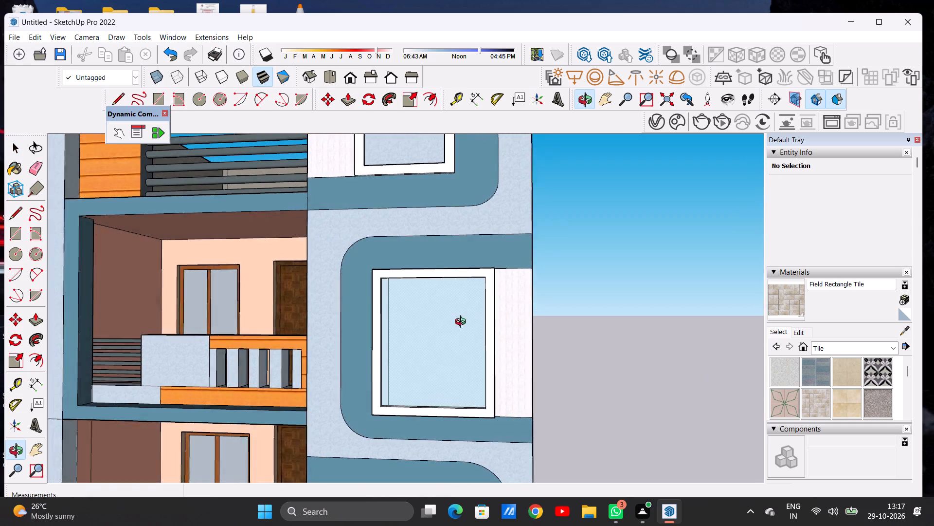
middle_click_drag(463, 323, 449, 363)
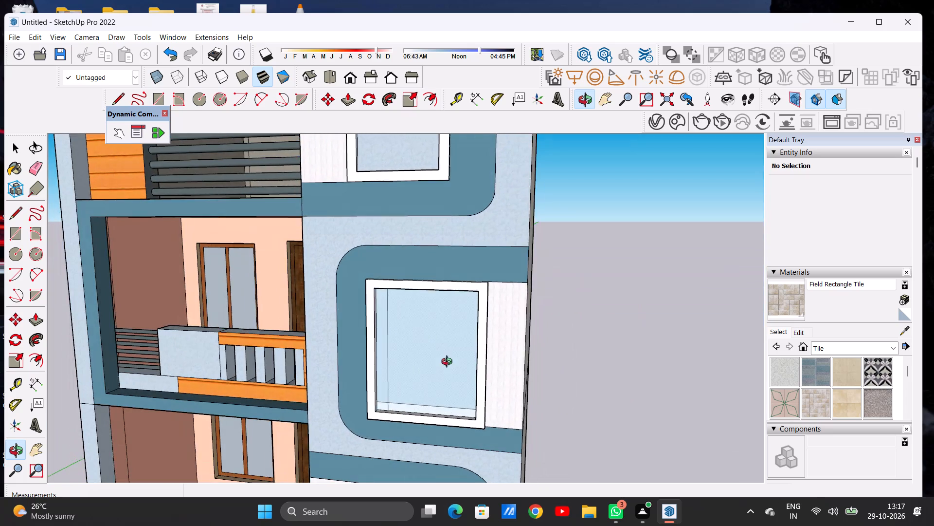
middle_click_drag(449, 363, 450, 363)
scroll(451, 363, "up", 1)
scroll(567, 297, "down", 20)
scroll(567, 297, "down", 4)
middle_click_drag(469, 328, 495, 325)
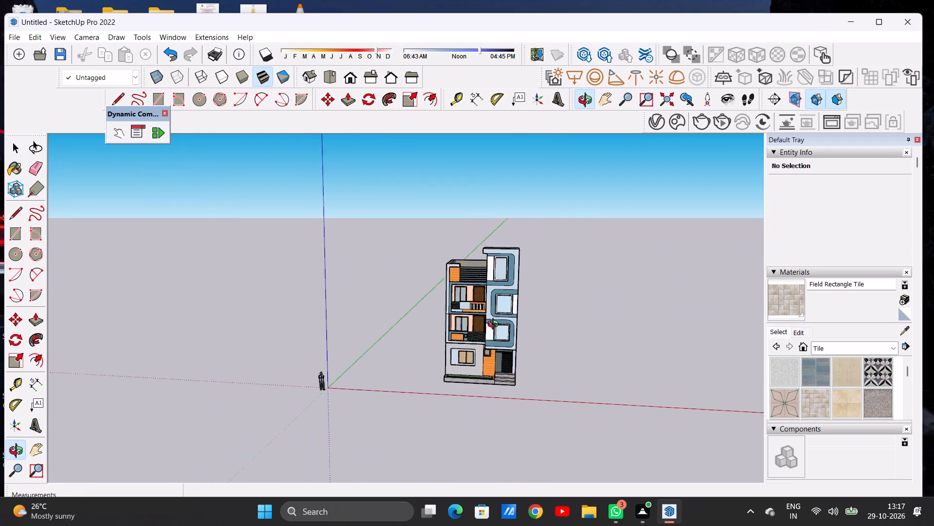
middle_click_drag(495, 325, 479, 318)
scroll(481, 356, "up", 18)
scroll(496, 363, "down", 1)
scroll(495, 366, "up", 2)
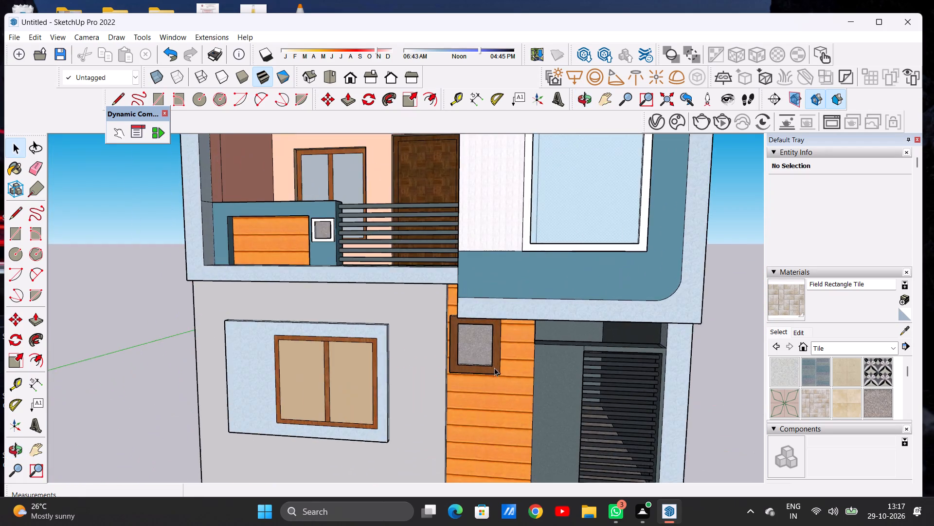
scroll(481, 391, "up", 1)
middle_click_drag(481, 391, 342, 413)
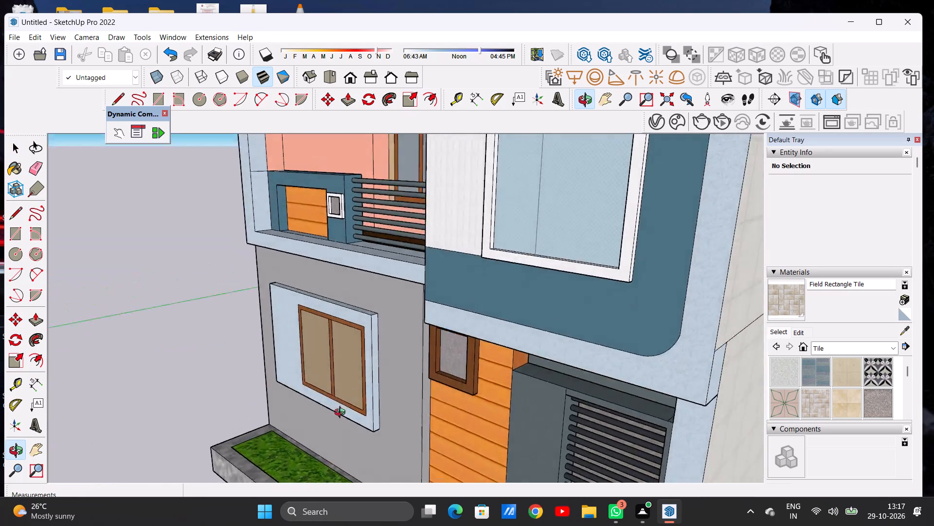
Examine the ground-floor entrance, its horizontal bars and the underside of the overhang above, from the front and from below.
middle_click_drag(342, 413, 663, 346)
scroll(626, 351, "down", 6)
scroll(582, 337, "up", 6)
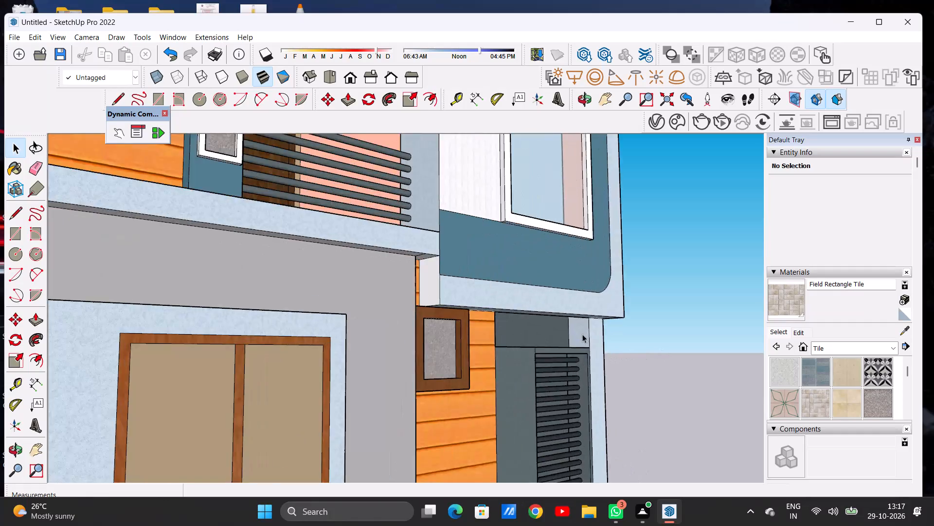
scroll(582, 334, "up", 13)
scroll(577, 337, "down", 1)
scroll(577, 337, "up", 1)
middle_click_drag(540, 339, 399, 338)
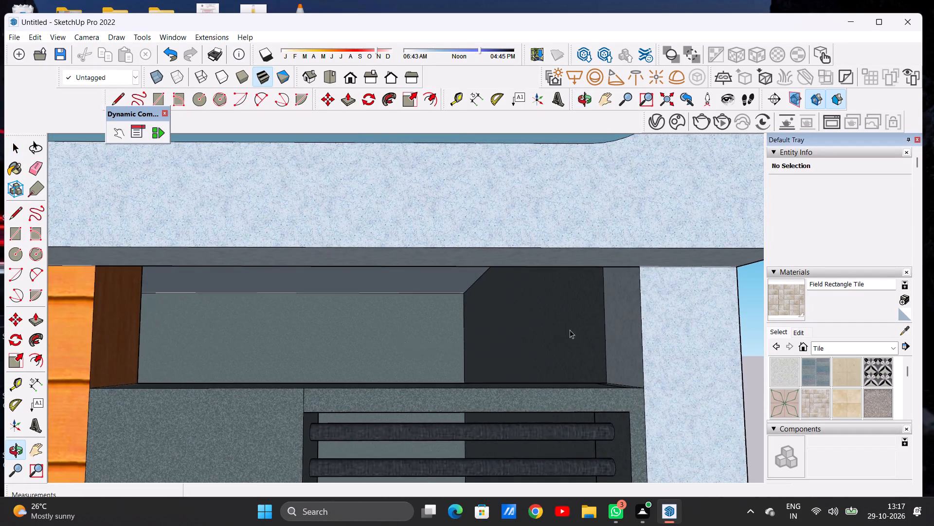
scroll(581, 330, "down", 13)
middle_click_drag(556, 326, 523, 341)
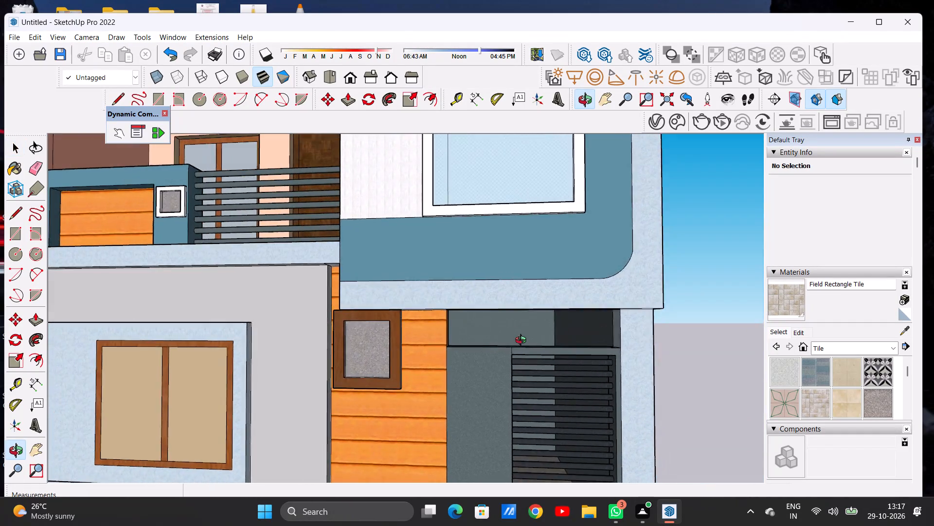
middle_click_drag(523, 341, 387, 168)
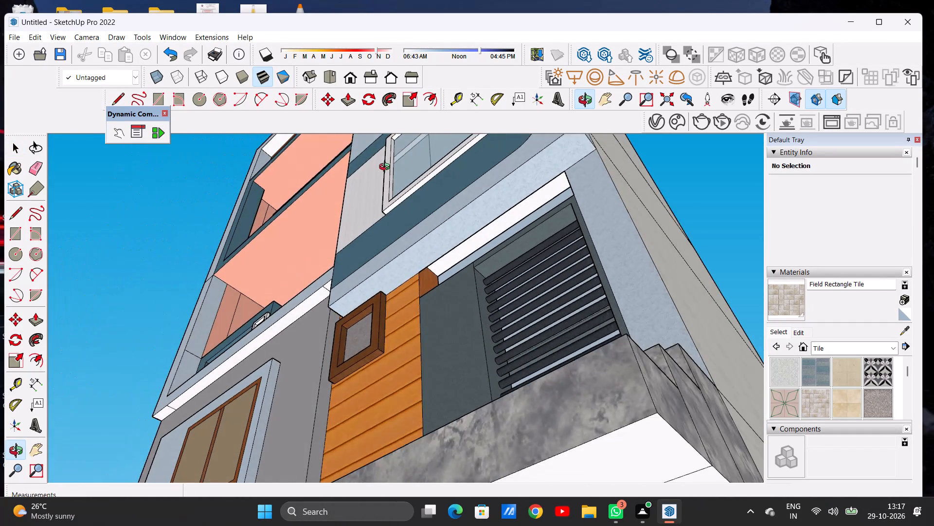
middle_click_drag(387, 168, 394, 187)
scroll(767, 326, "down", 7)
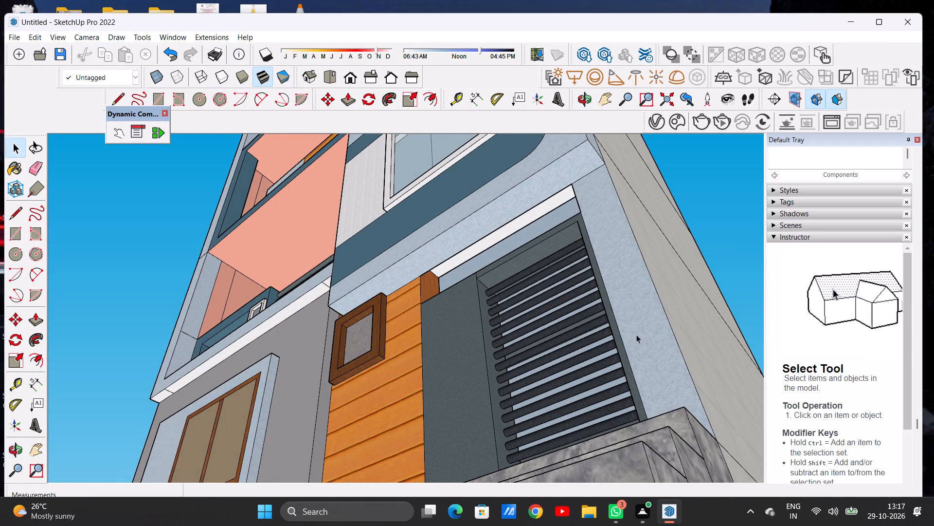
scroll(606, 335, "down", 14)
Examine the whole front elevation, including the top-floor terrace railing, wood cladding and framed window.
middle_click_drag(567, 267, 638, 434)
scroll(647, 333, "down", 7)
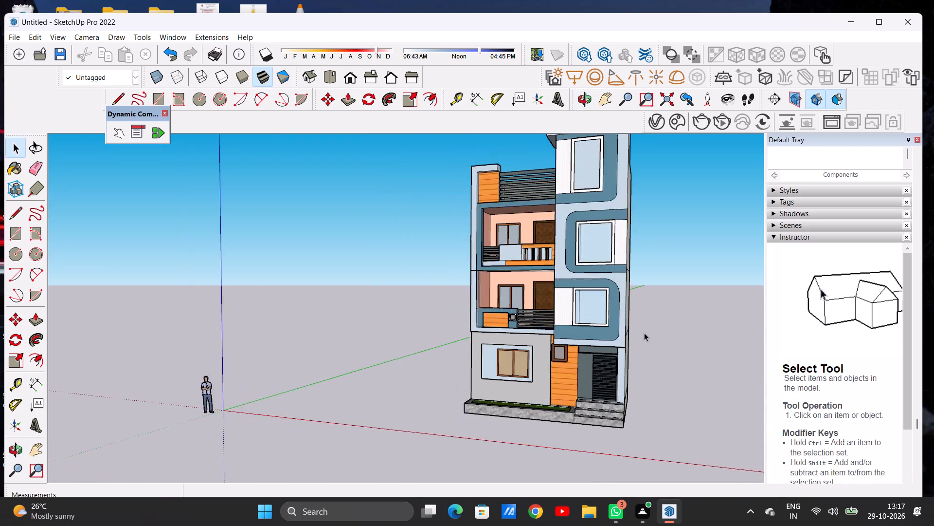
scroll(644, 333, "down", 7)
middle_click_drag(565, 341, 603, 342)
scroll(589, 267, "up", 11)
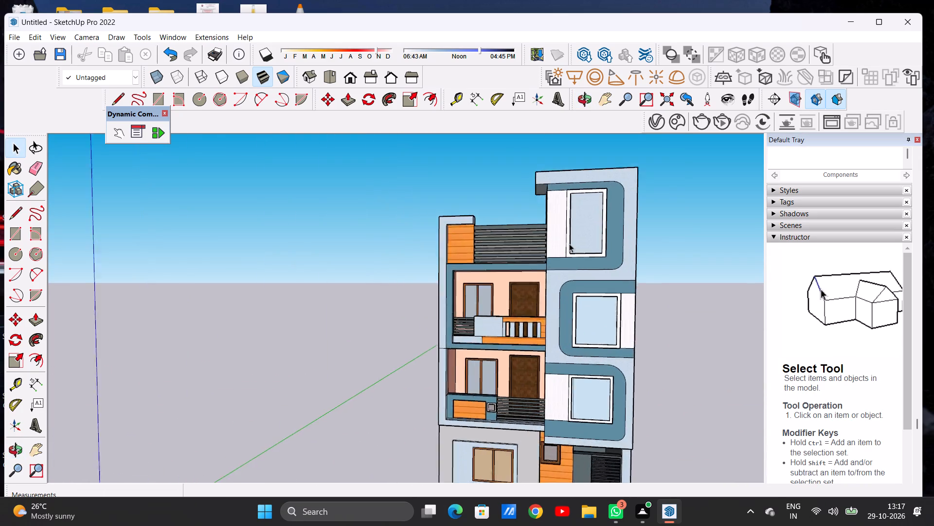
scroll(569, 244, "up", 8)
middle_click_drag(542, 239, 563, 250)
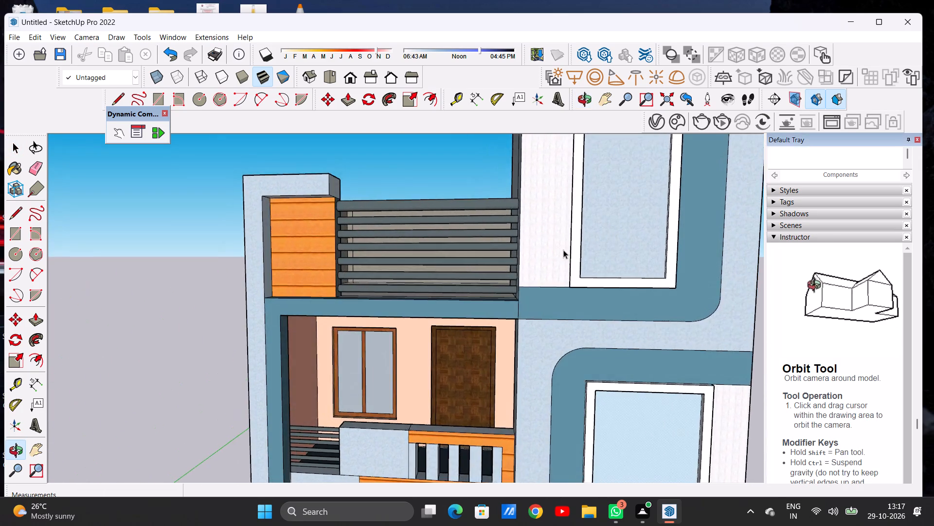
scroll(567, 255, "down", 5)
scroll(576, 276, "up", 1)
scroll(576, 276, "down", 7)
scroll(585, 250, "up", 7)
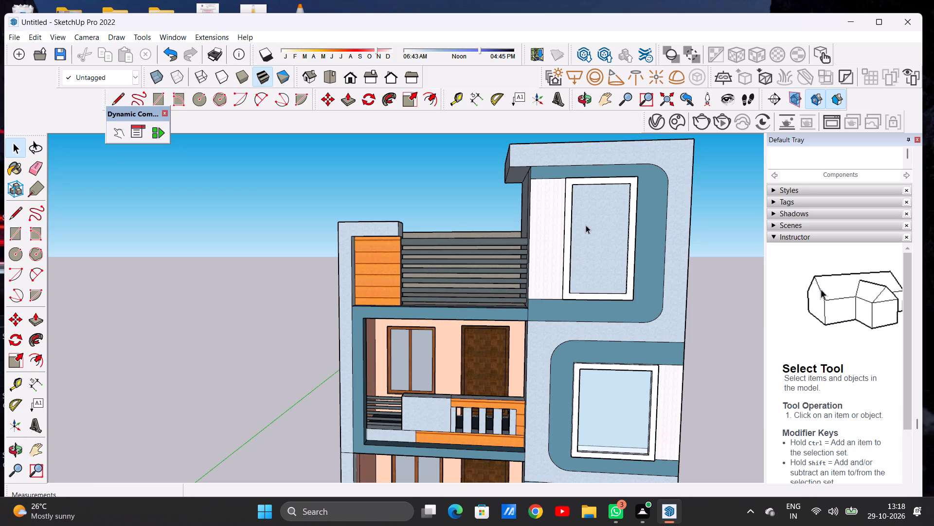
scroll(568, 242, "down", 16)
scroll(588, 244, "up", 6)
scroll(524, 314, "down", 4)
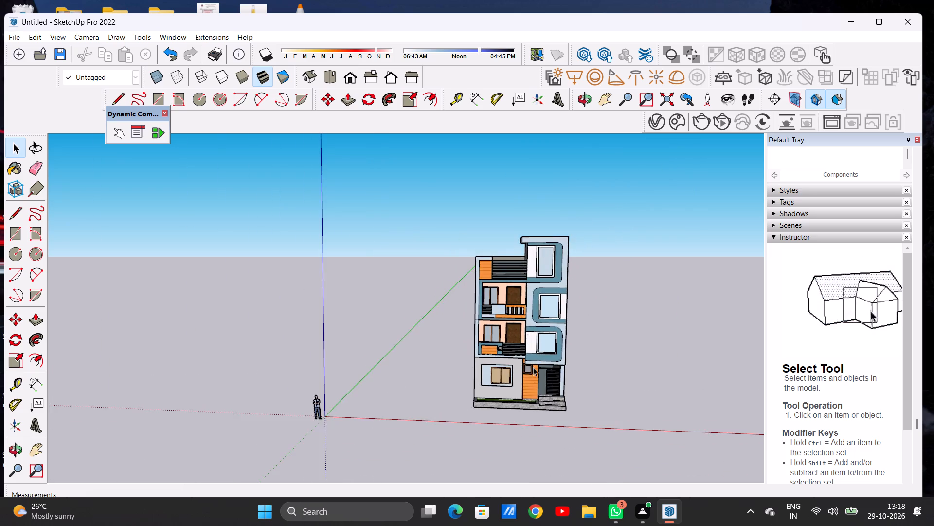
Examine the ground-floor facade, including the window surround, orange wood cladding and barred entrance, and compare it with the whole front.
scroll(528, 380, "up", 16)
middle_click_drag(603, 367, 571, 376)
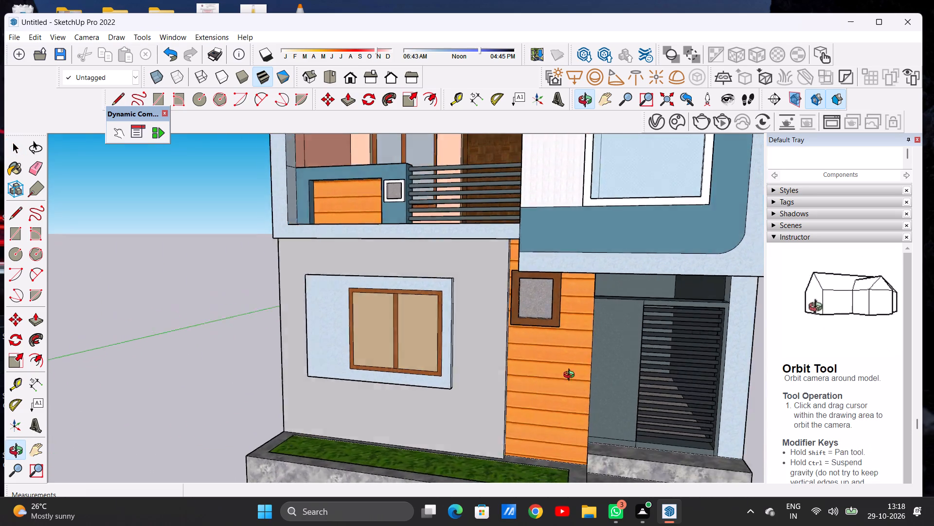
middle_click_drag(571, 376, 567, 340)
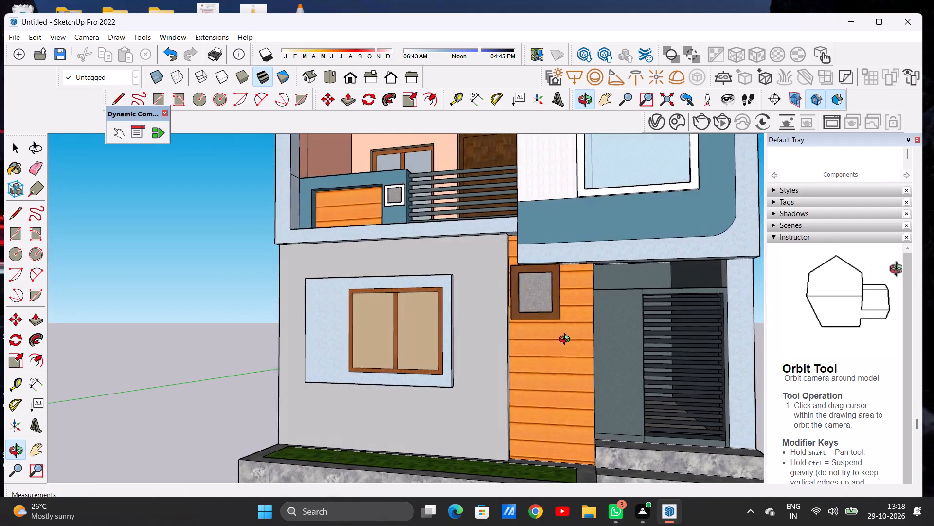
middle_click_drag(567, 340, 588, 349)
scroll(561, 359, "down", 1)
scroll(561, 359, "up", 1)
scroll(561, 359, "down", 11)
middle_click_drag(546, 378, 546, 383)
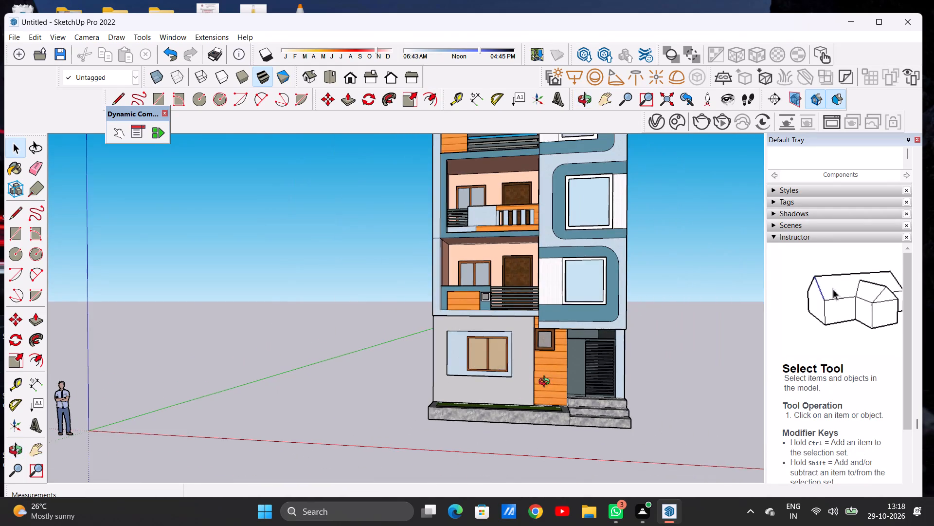
middle_click_drag(546, 383, 560, 424)
scroll(446, 402, "down", 8)
scroll(479, 345, "up", 8)
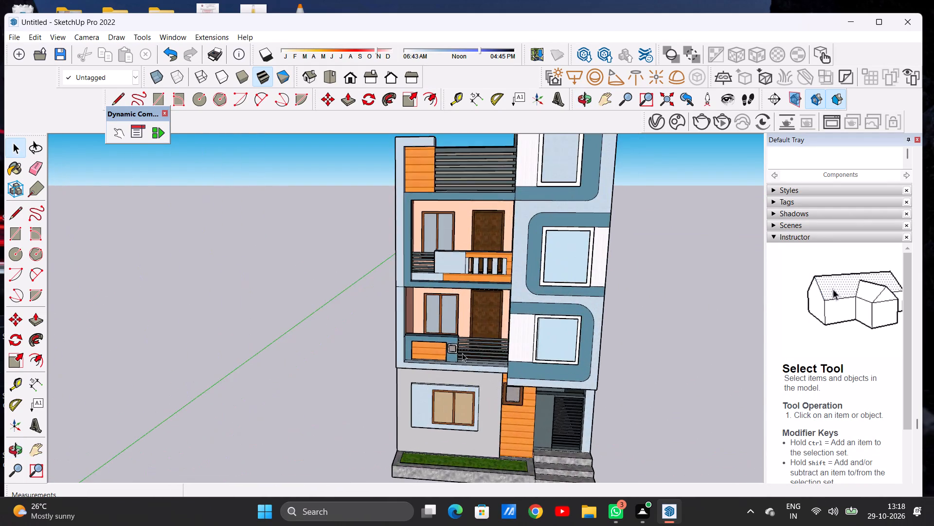
Examine the first-floor balcony's parapet, small square opening and horizontal railing, up close and within the full elevation.
scroll(462, 353, "up", 15)
middle_click_drag(508, 320, 502, 305)
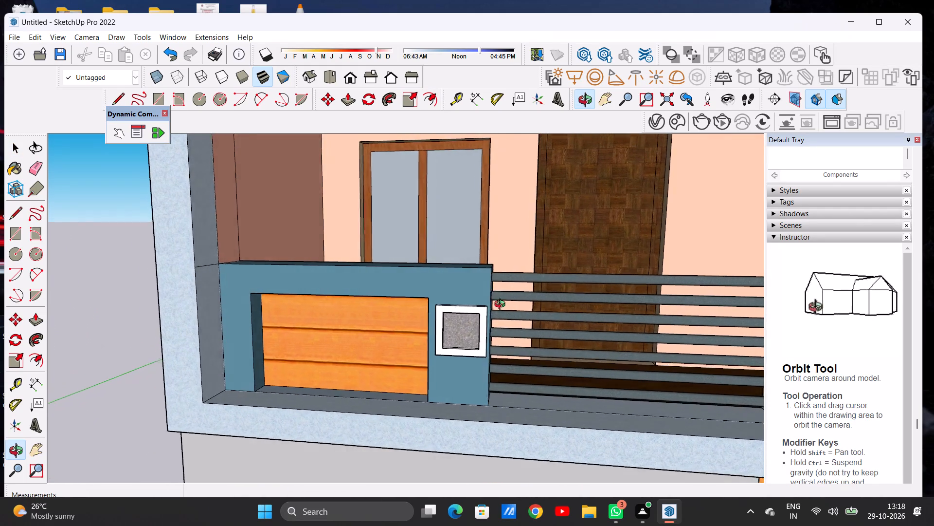
middle_click_drag(502, 305, 523, 305)
scroll(512, 319, "down", 3)
scroll(512, 320, "up", 1)
scroll(512, 320, "down", 20)
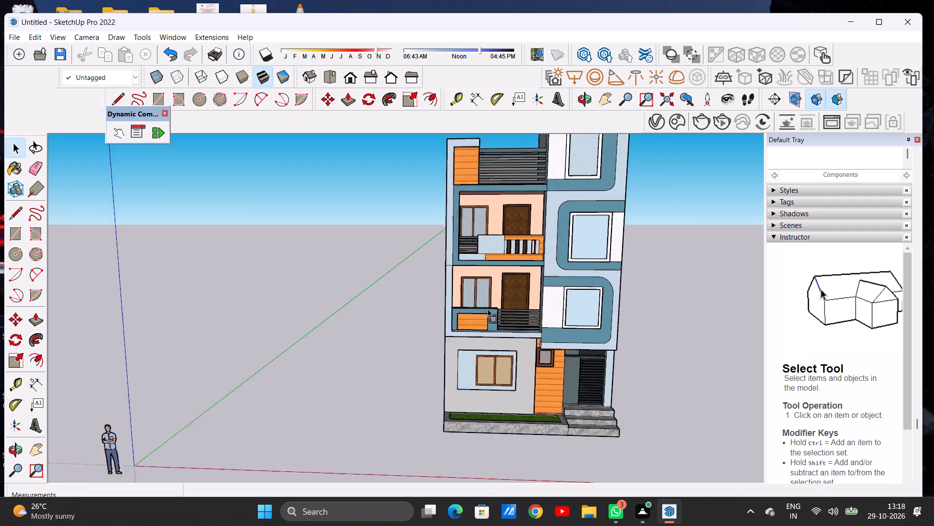
scroll(487, 309, "down", 2)
scroll(541, 380, "up", 1)
scroll(541, 380, "down", 1)
scroll(541, 380, "up", 1)
scroll(541, 380, "down", 1)
scroll(541, 380, "up", 1)
Examine the grass planter bed, its stone border and the entrance steps at the building's base.
scroll(528, 379, "up", 16)
middle_click_drag(524, 383, 521, 417)
scroll(523, 407, "up", 6)
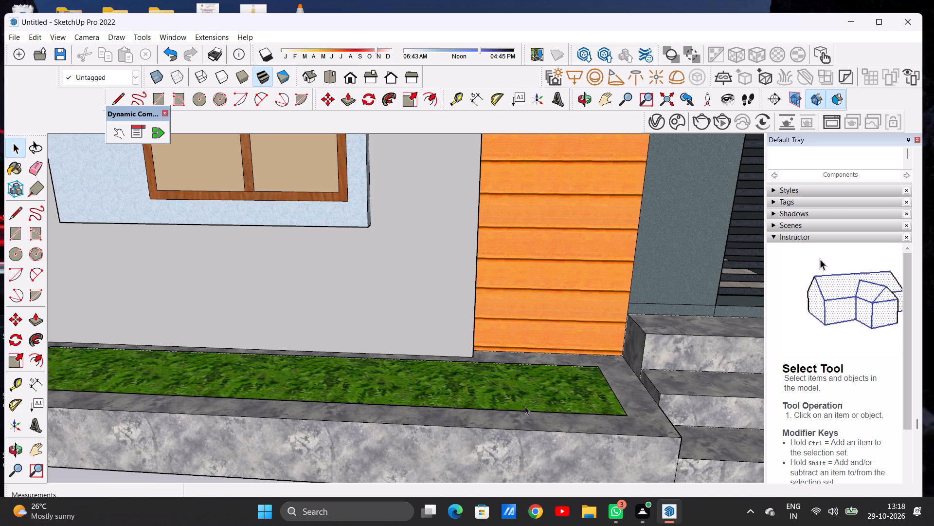
scroll(525, 406, "up", 1)
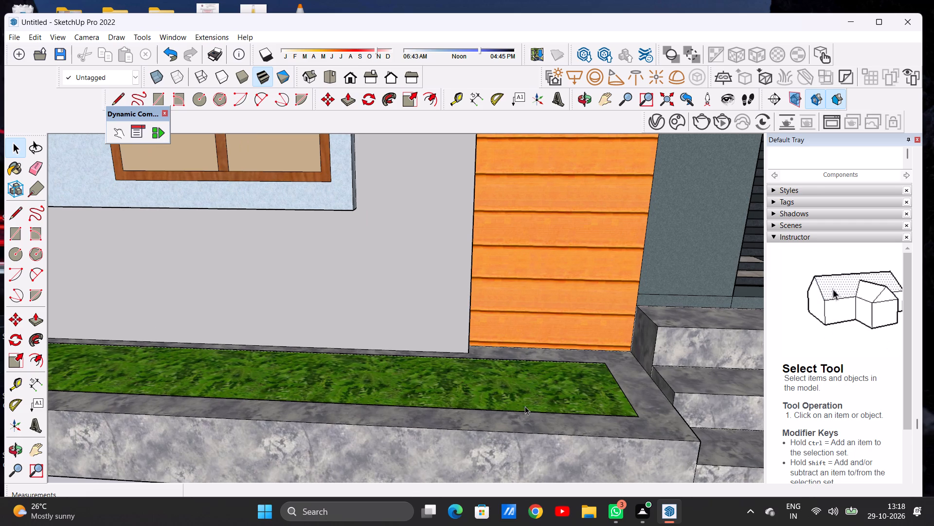
scroll(508, 394, "down", 7)
scroll(507, 393, "up", 1)
scroll(507, 393, "down", 12)
scroll(516, 393, "up", 7)
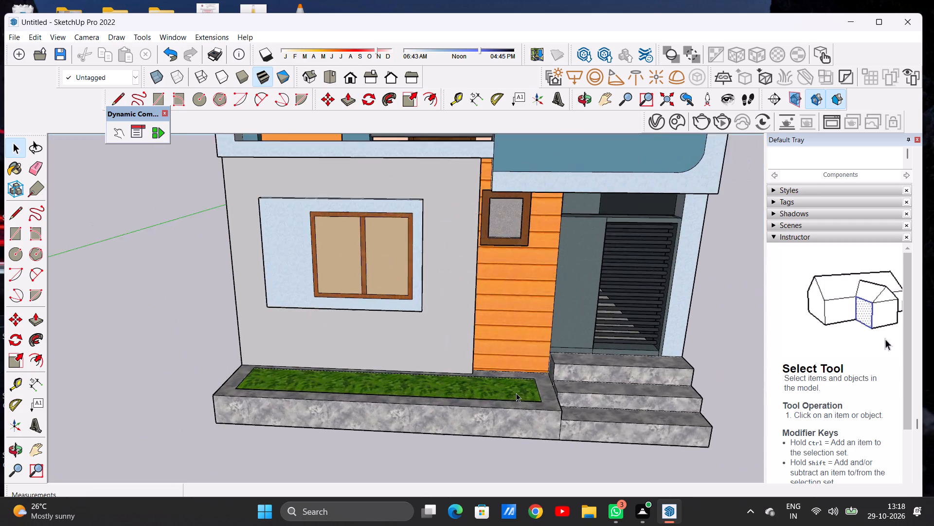
scroll(516, 393, "up", 4)
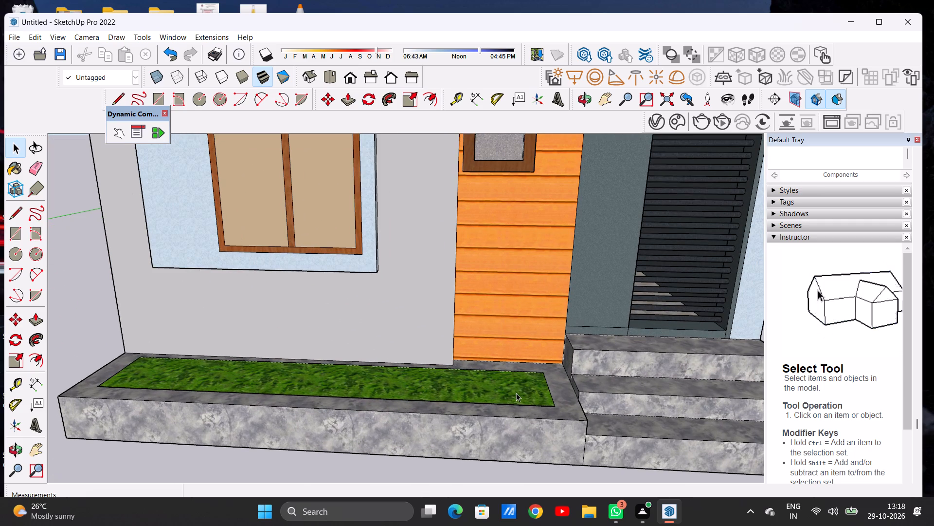
scroll(517, 398, "down", 15)
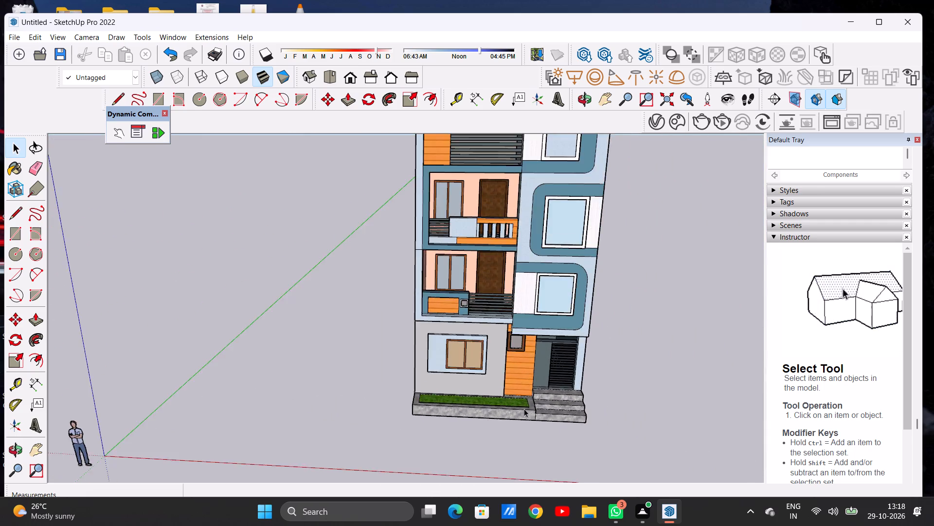
Examine the second-floor framed window, its rounded blue surround and the adjoining balcony.
scroll(524, 409, "down", 13)
scroll(527, 348, "up", 7)
scroll(527, 348, "down", 1)
scroll(527, 348, "up", 9)
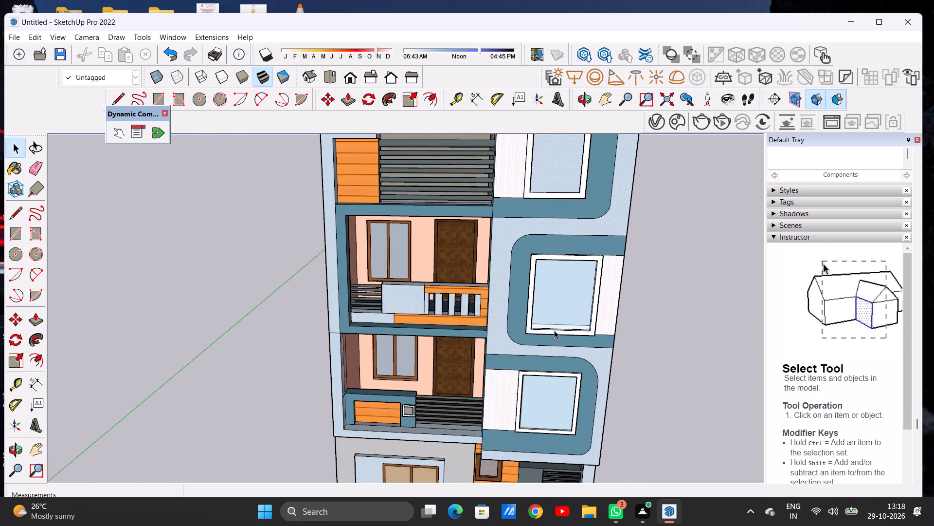
middle_click_drag(555, 322, 559, 279)
scroll(587, 268, "up", 9)
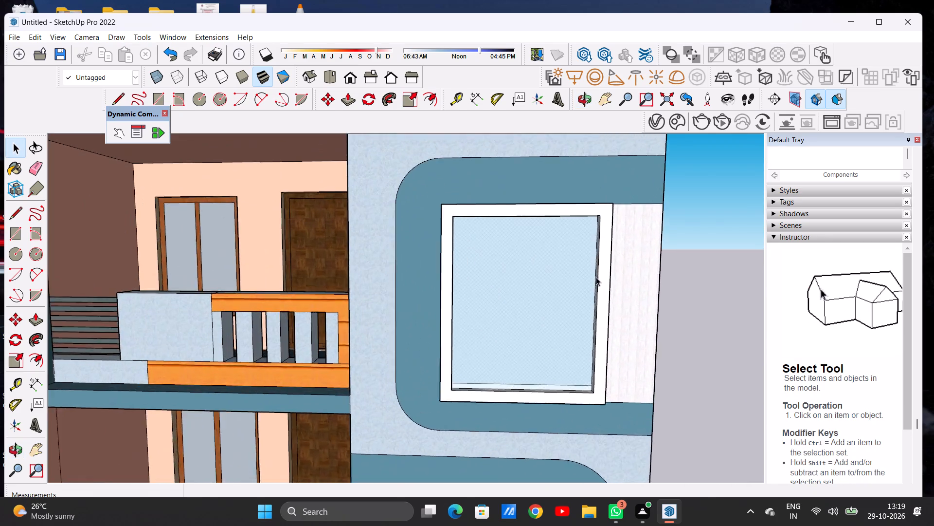
scroll(596, 277, "up", 8)
scroll(642, 300, "down", 1)
scroll(642, 300, "up", 5)
scroll(619, 297, "down", 17)
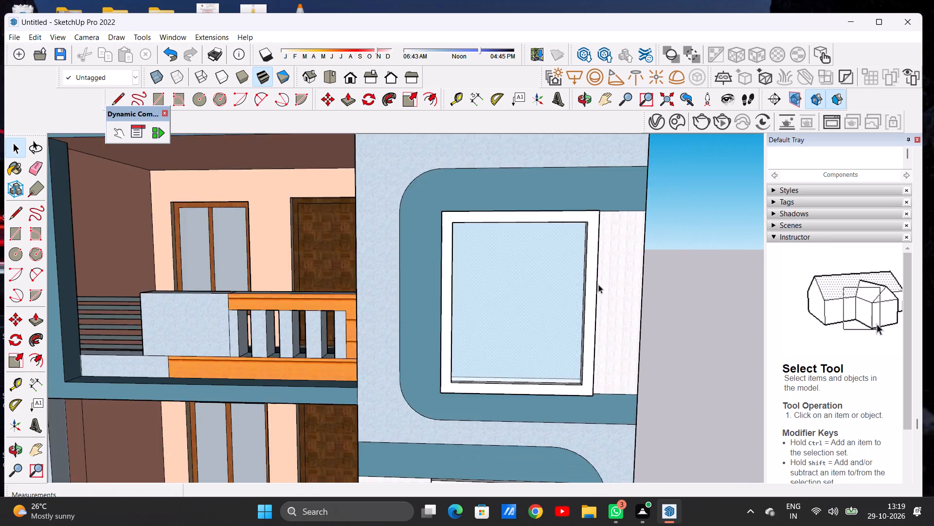
scroll(598, 284, "down", 4)
scroll(592, 284, "up", 1)
scroll(565, 287, "down", 6)
scroll(561, 288, "up", 3)
scroll(546, 291, "down", 14)
scroll(534, 325, "up", 17)
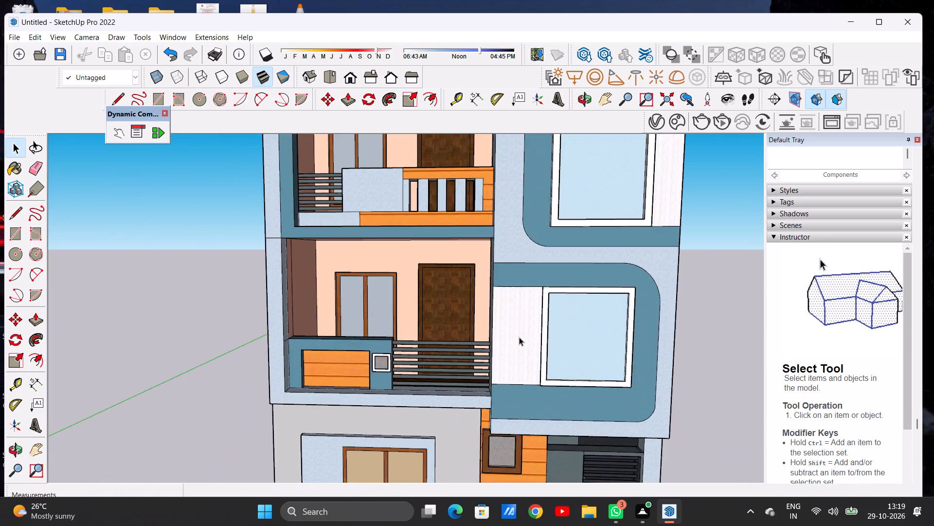
Examine the first-floor balcony with its door, window and railing, and the white panel beside the framed window.
scroll(519, 337, "up", 5)
middle_click_drag(471, 330, 471, 321)
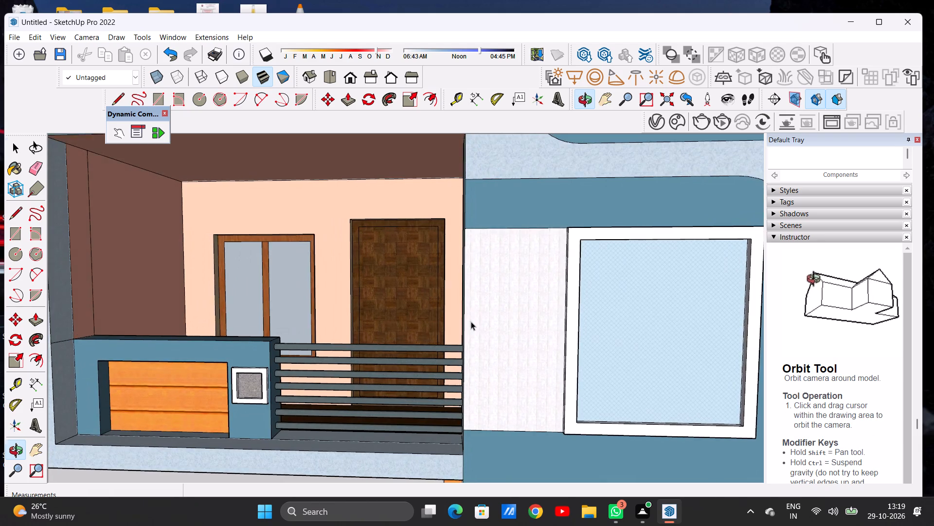
scroll(471, 330, "down", 9)
scroll(520, 330, "up", 2)
scroll(531, 331, "down", 6)
scroll(533, 331, "up", 1)
scroll(534, 333, "down", 12)
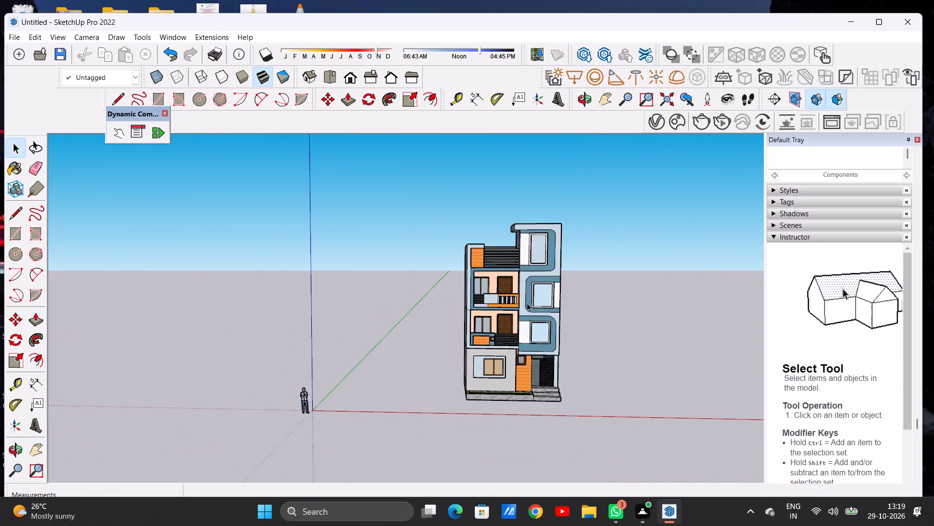
Examine the second-floor framed window and the white textured panel beside it, from the front and at an angle.
scroll(512, 242, "up", 5)
scroll(584, 313, "up", 8)
scroll(573, 319, "down", 1)
scroll(573, 319, "up", 2)
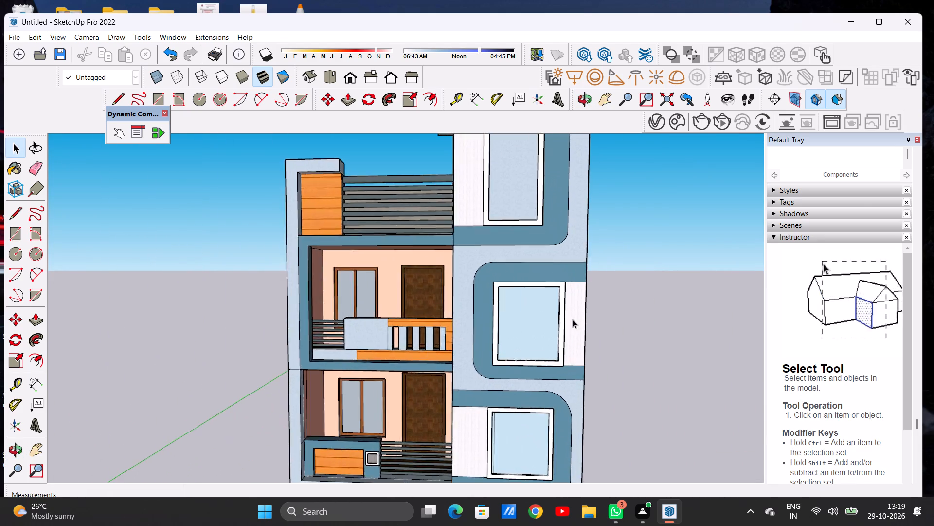
scroll(573, 319, "up", 3)
middle_click_drag(578, 308, 480, 311)
scroll(551, 300, "up", 12)
scroll(543, 307, "down", 1)
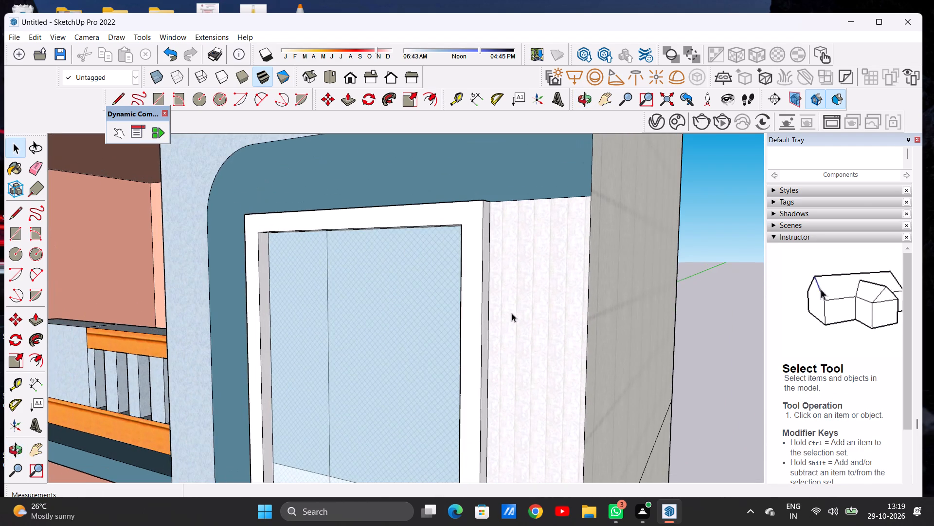
middle_click_drag(515, 314, 586, 306)
scroll(598, 322, "down", 9)
scroll(598, 322, "up", 1)
scroll(584, 317, "down", 3)
scroll(584, 317, "up", 1)
scroll(584, 317, "down", 8)
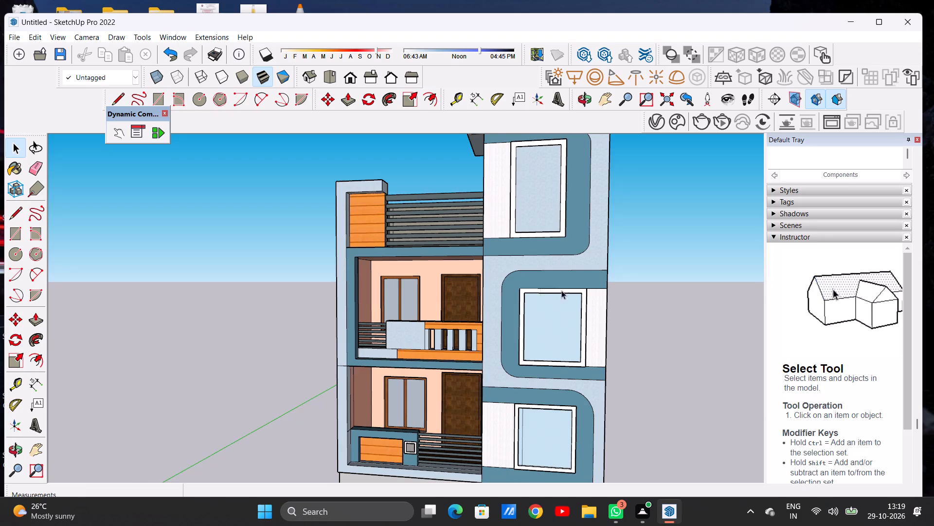
Examine the top-floor terrace railing and floor behind it, and the facade down to the first-floor balcony and framed window.
middle_click_drag(563, 290, 576, 300)
scroll(481, 208, "up", 8)
scroll(498, 214, "down", 1)
scroll(498, 214, "up", 4)
middle_click_drag(510, 232, 561, 247)
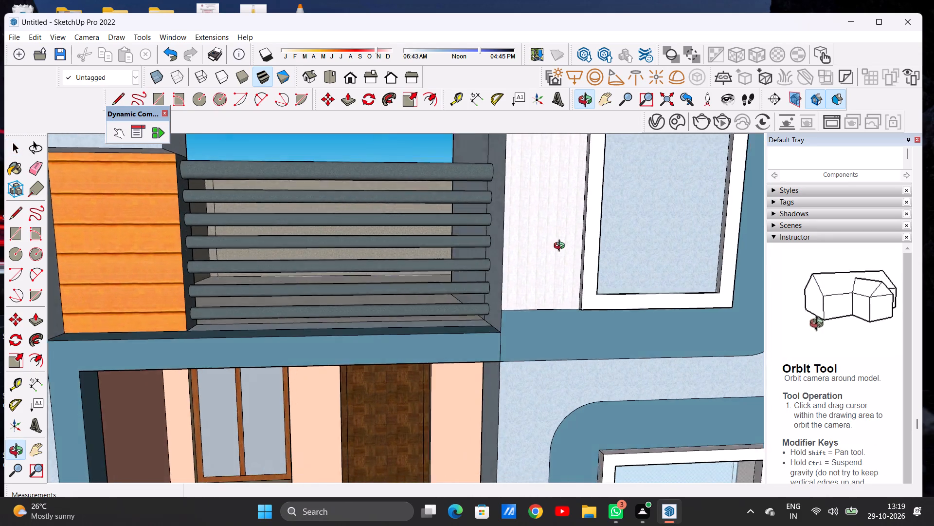
middle_click_drag(561, 247, 523, 263)
scroll(565, 269, "up", 4)
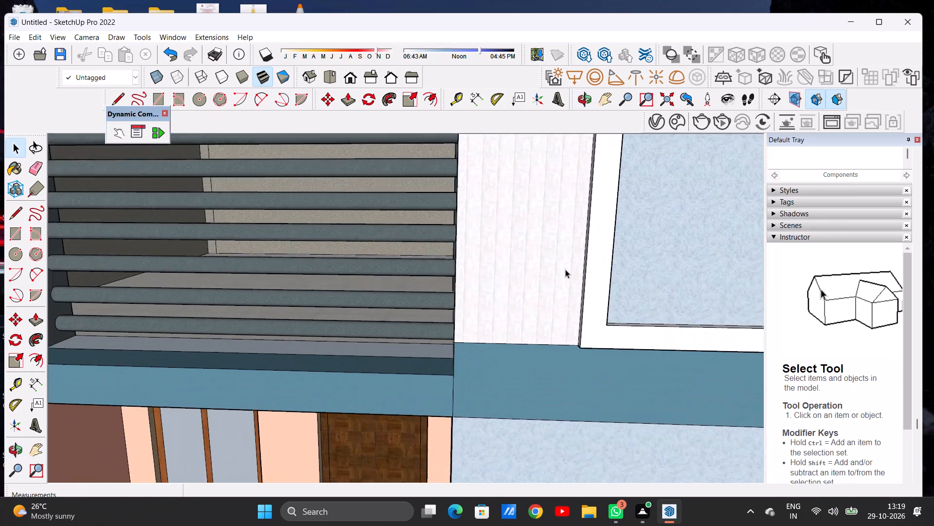
scroll(565, 269, "up", 1)
scroll(526, 298, "down", 20)
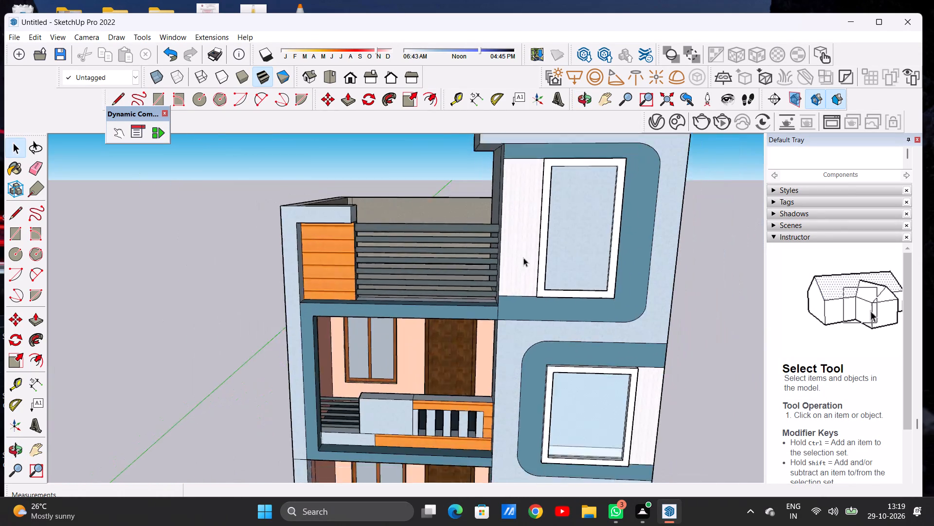
scroll(523, 258, "down", 11)
scroll(525, 357, "up", 2)
scroll(525, 357, "down", 1)
scroll(525, 357, "up", 12)
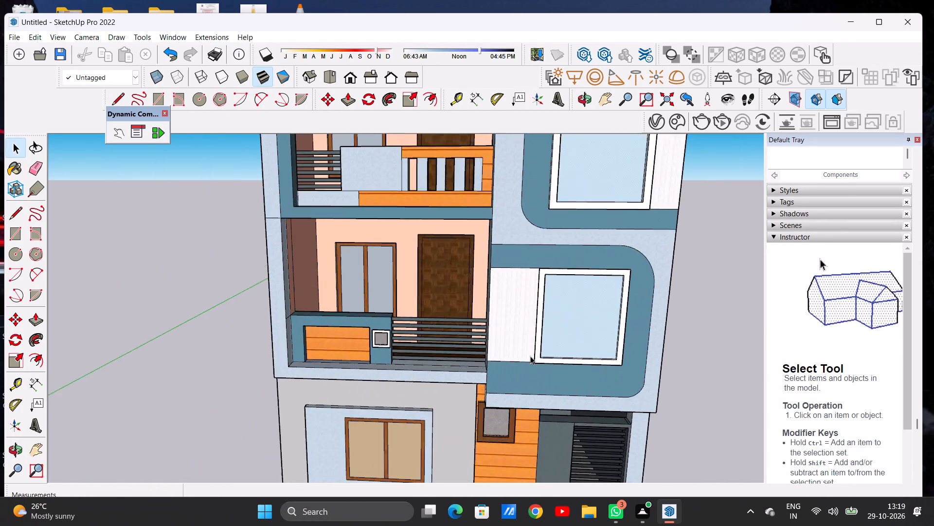
scroll(530, 356, "up", 7)
middle_click_drag(525, 332, 539, 304)
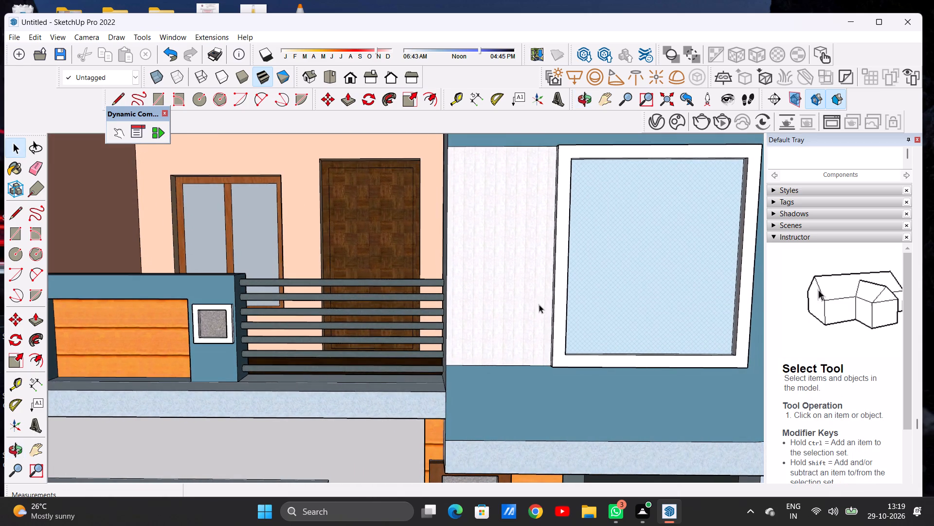
Examine the first- and second-floor balconies and framed windows, ending on the white panel beside the second-floor window.
scroll(545, 313, "down", 7)
middle_click_drag(519, 308, 506, 306)
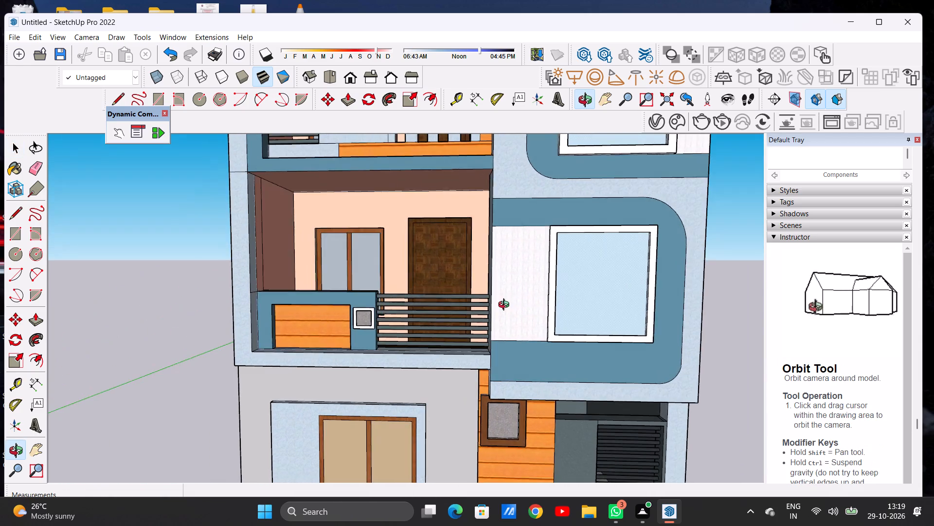
middle_click_drag(506, 306, 509, 306)
scroll(506, 308, "down", 11)
scroll(509, 309, "up", 1)
scroll(510, 309, "down", 2)
scroll(579, 215, "up", 6)
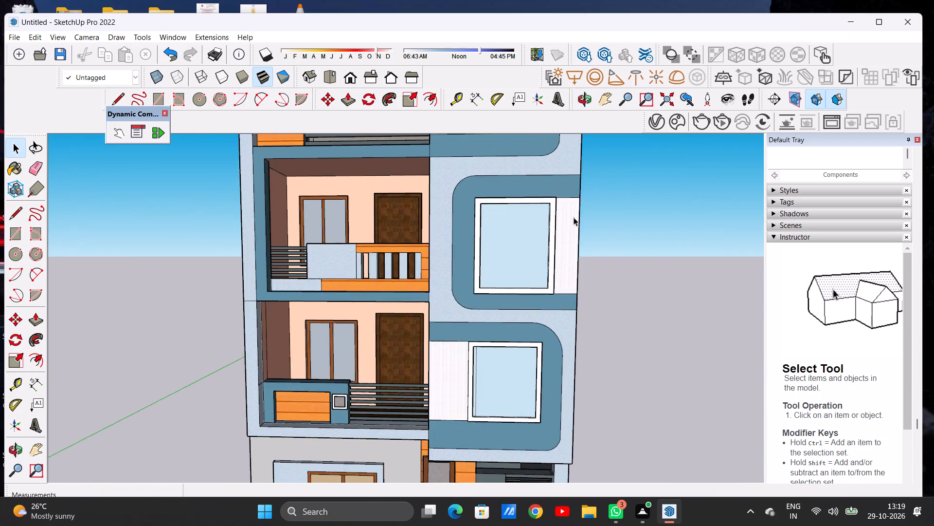
scroll(574, 217, "up", 11)
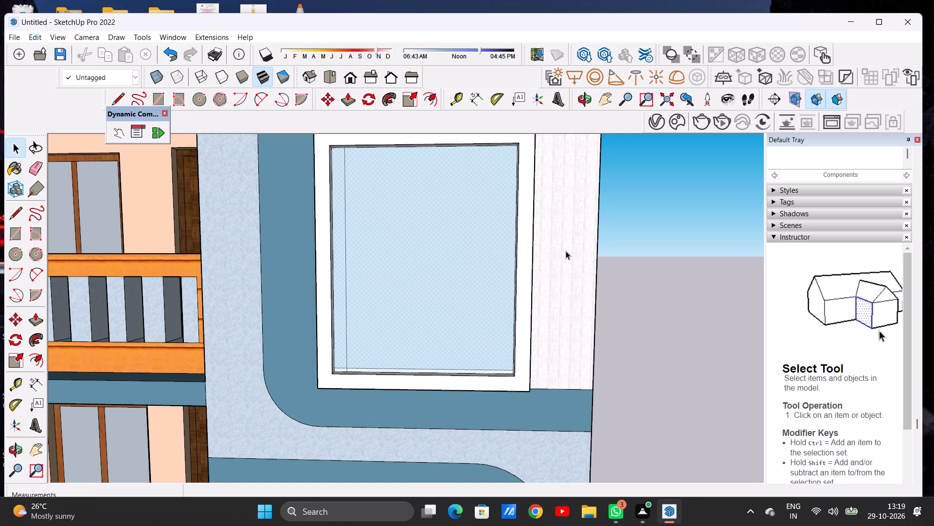
scroll(580, 285, "down", 7)
middle_click_drag(576, 275, 565, 248)
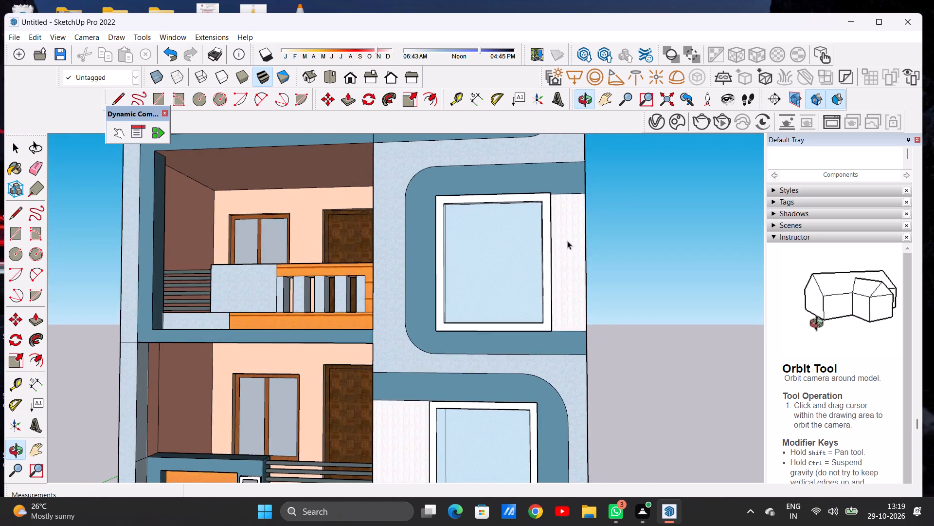
scroll(563, 189, "up", 10)
scroll(567, 204, "down", 3)
scroll(567, 204, "up", 1)
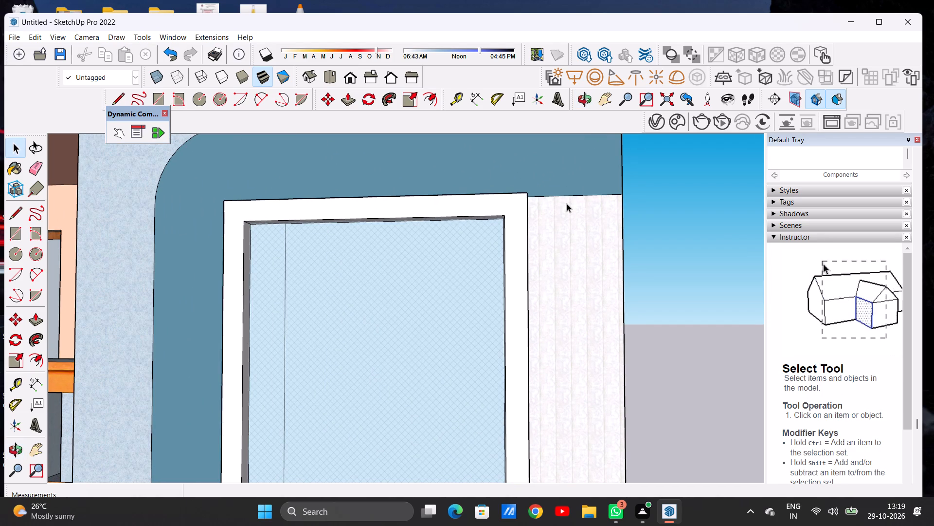
Examine the second-floor window frame and the adjoining white textured panel from an angle and from the front.
scroll(566, 221, "down", 6)
middle_click_drag(588, 232, 473, 283)
scroll(518, 275, "up", 2)
scroll(518, 275, "down", 1)
scroll(518, 275, "up", 5)
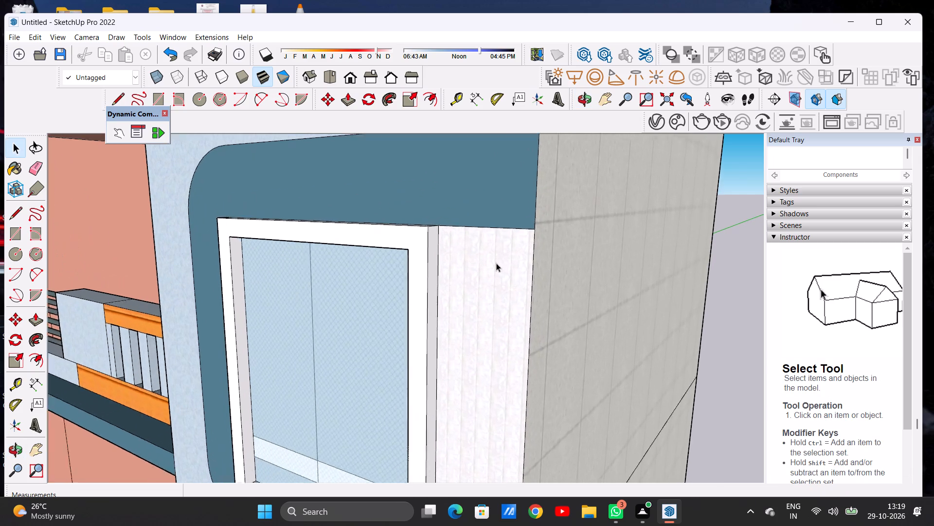
scroll(496, 263, "up", 3)
middle_click_drag(479, 264, 586, 241)
scroll(565, 253, "down", 5)
scroll(562, 256, "up", 1)
scroll(545, 269, "down", 3)
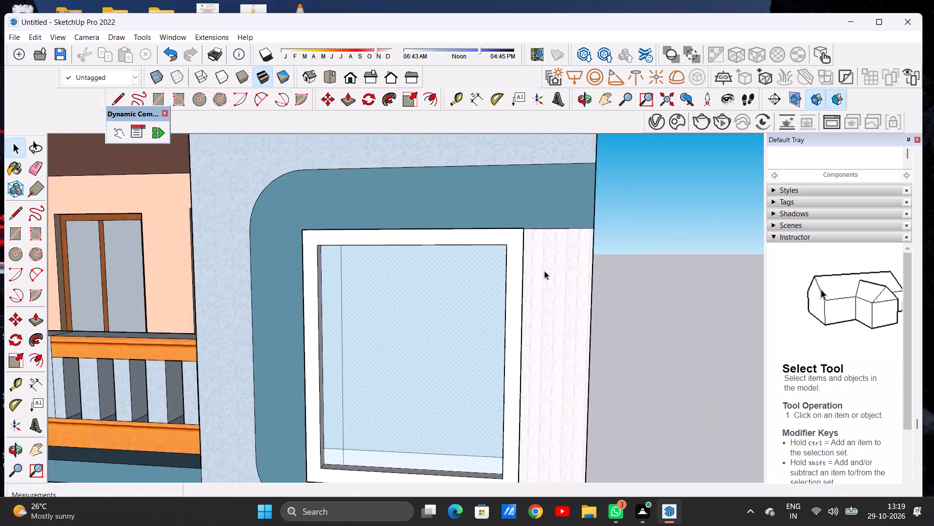
scroll(544, 271, "down", 6)
scroll(544, 272, "up", 1)
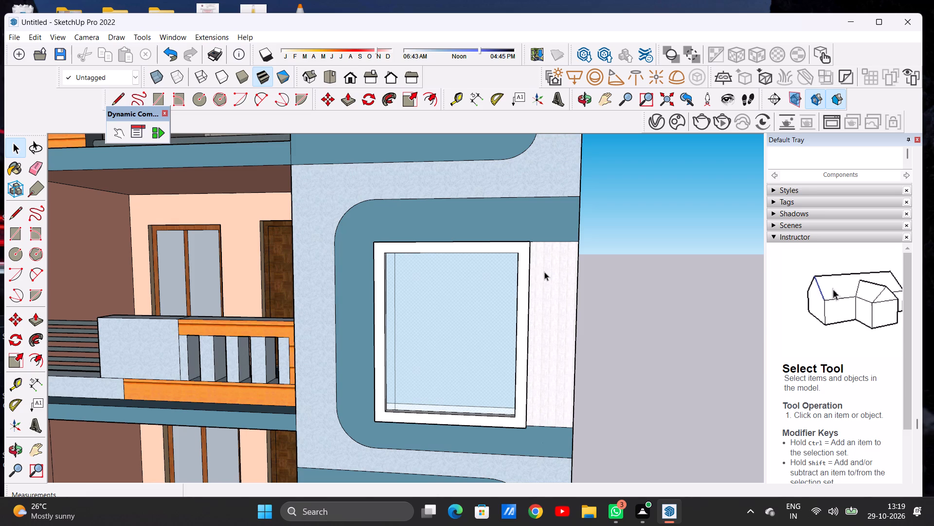
Examine the depth and outer edges of the second-floor window frame beside the white textured panel.
scroll(544, 272, "down", 8)
middle_click_drag(584, 279, 486, 306)
scroll(505, 299, "up", 5)
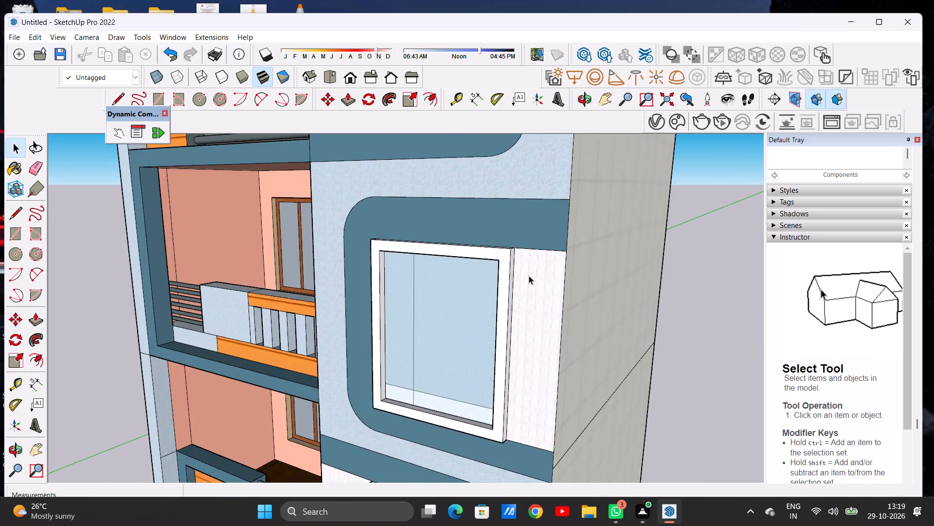
scroll(529, 276, "up", 4)
scroll(535, 265, "down", 1)
scroll(535, 265, "up", 10)
scroll(512, 265, "down", 1)
middle_click_drag(517, 268, 596, 252)
scroll(594, 255, "up", 1)
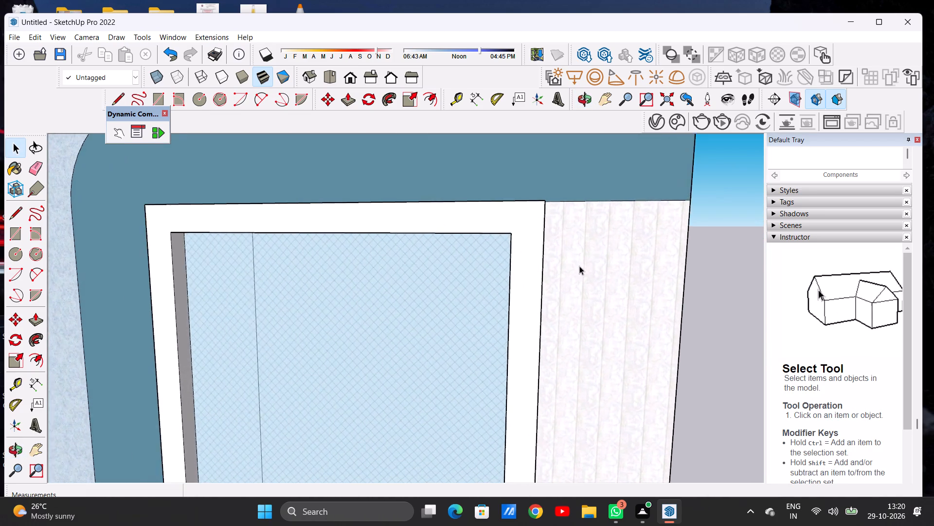
scroll(553, 289, "down", 20)
scroll(553, 289, "down", 11)
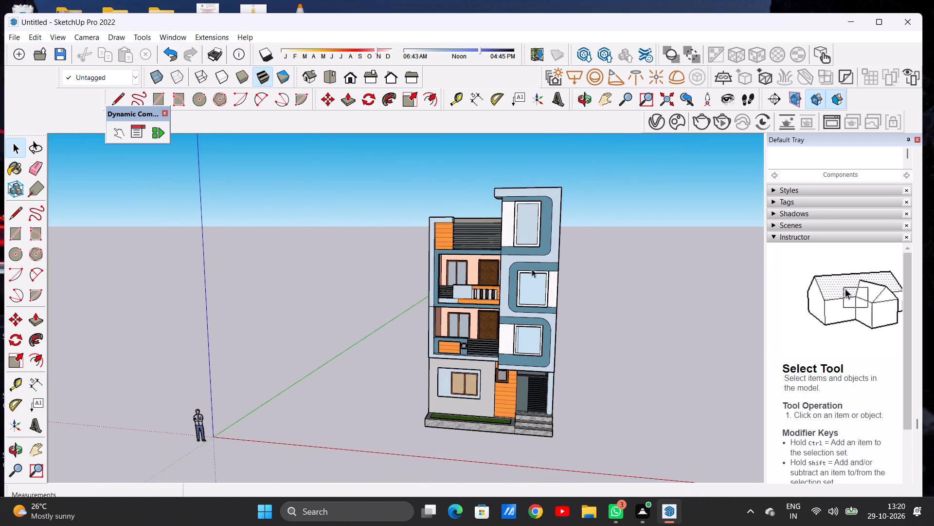
Examine the whole front elevation, and the first- and second-floor framed windows from above.
middle_click_drag(508, 286, 541, 285)
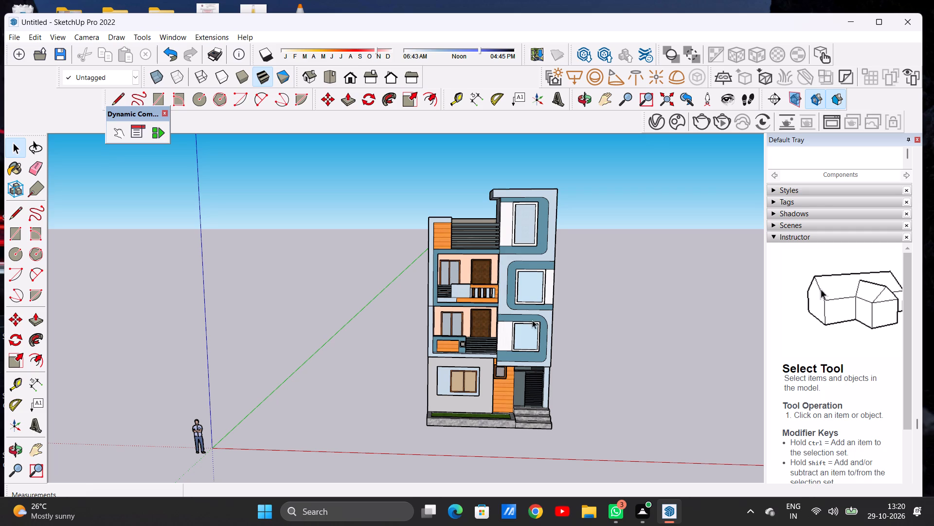
scroll(490, 437, "up", 7)
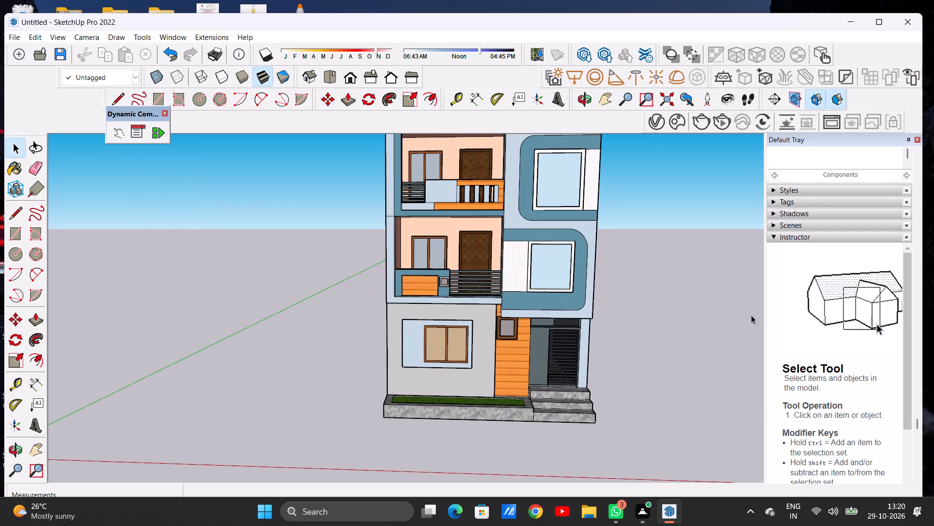
scroll(563, 185, "up", 3)
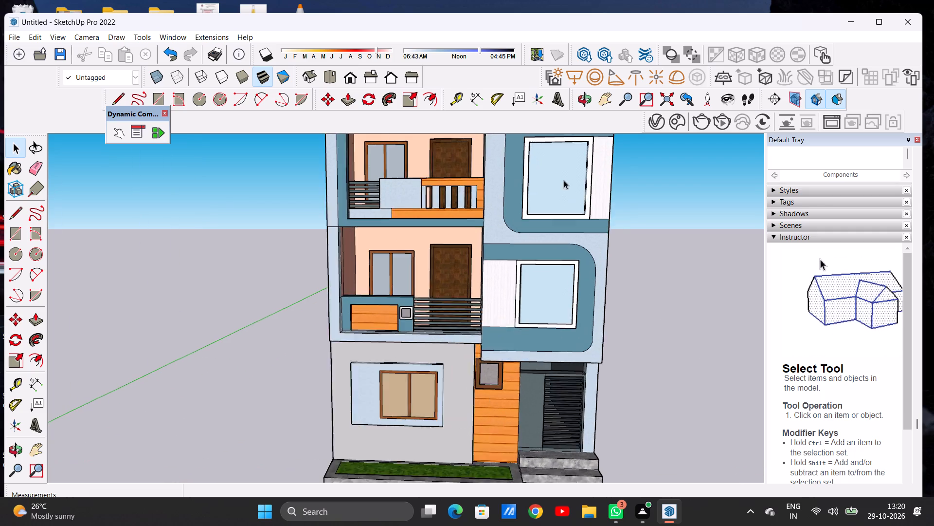
scroll(564, 180, "up", 2)
scroll(564, 178, "down", 1)
scroll(564, 178, "up", 5)
middle_click_drag(596, 202, 554, 242)
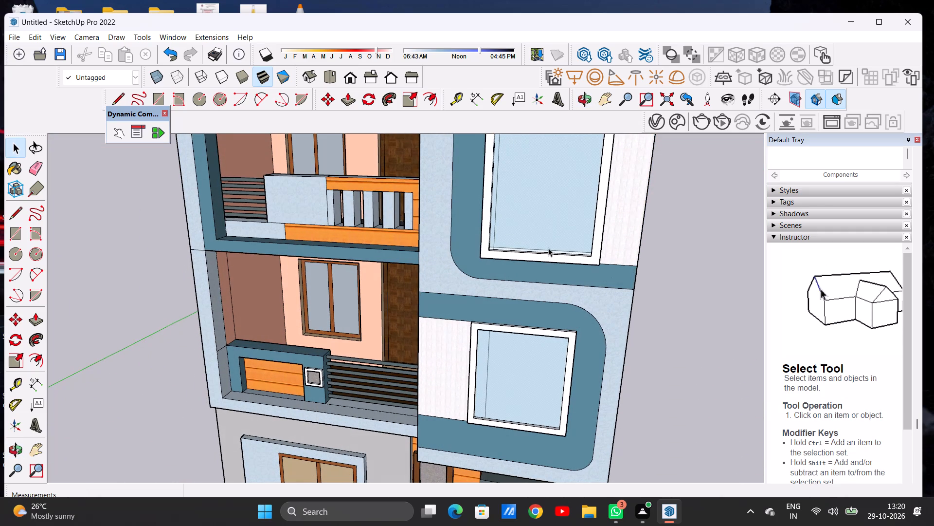
scroll(576, 253, "down", 13)
scroll(608, 184, "up", 14)
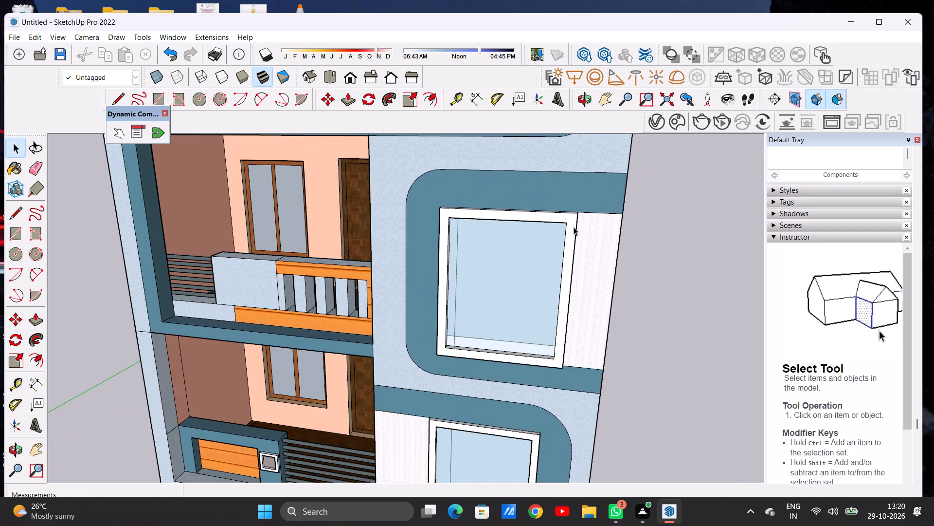
scroll(800, 286, "up", 3)
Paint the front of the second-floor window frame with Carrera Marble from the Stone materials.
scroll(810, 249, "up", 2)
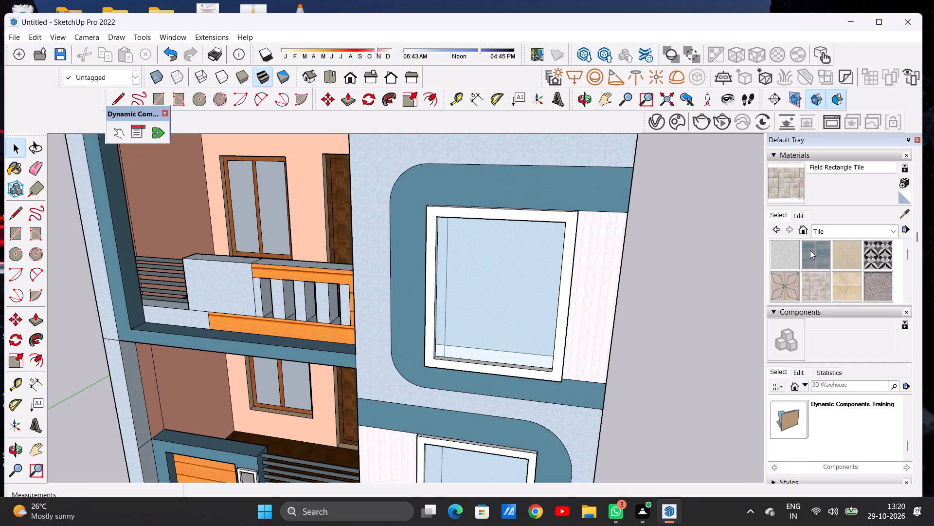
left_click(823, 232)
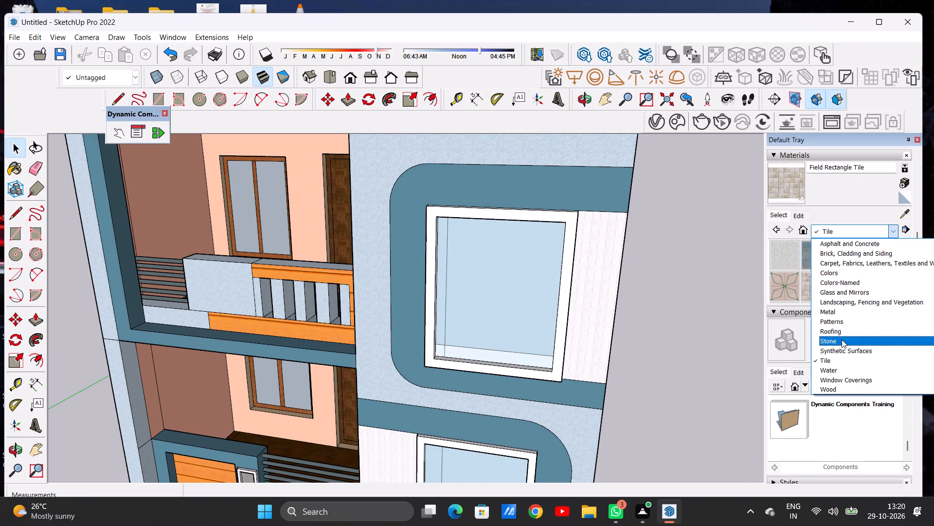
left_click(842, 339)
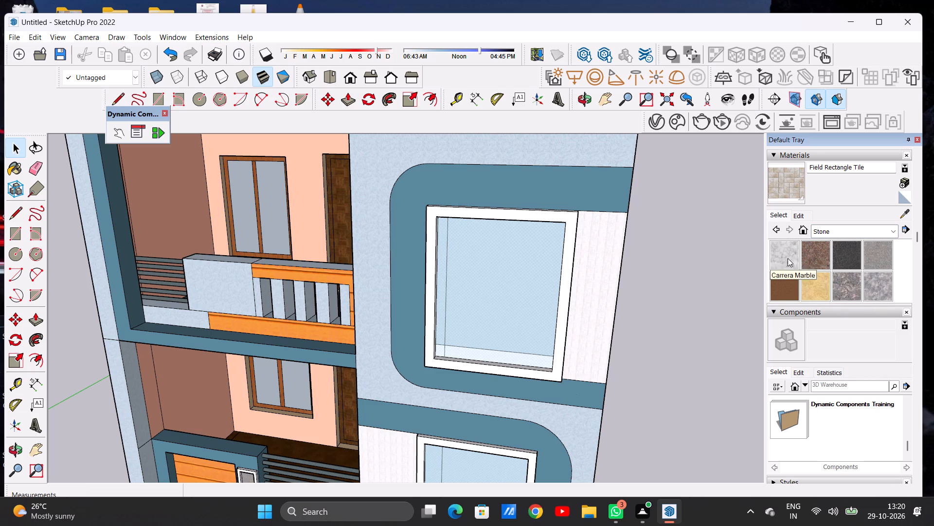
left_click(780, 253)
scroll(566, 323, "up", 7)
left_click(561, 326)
Paint the second-floor window frame's front and balcony-side outer edge with Quartz Light Grey from the Synthetic Surfaces materials.
scroll(595, 321, "down", 3)
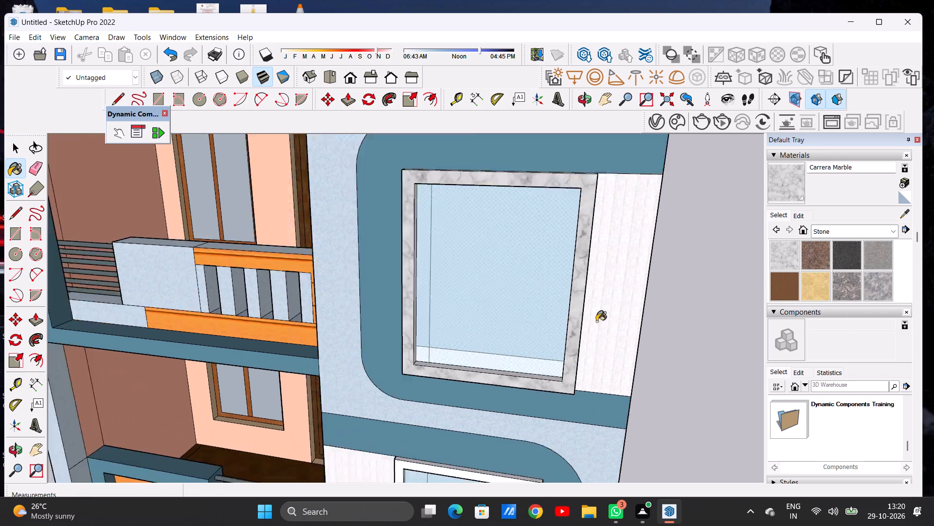
scroll(596, 321, "down", 9)
middle_click_drag(576, 310, 730, 279)
scroll(491, 313, "up", 6)
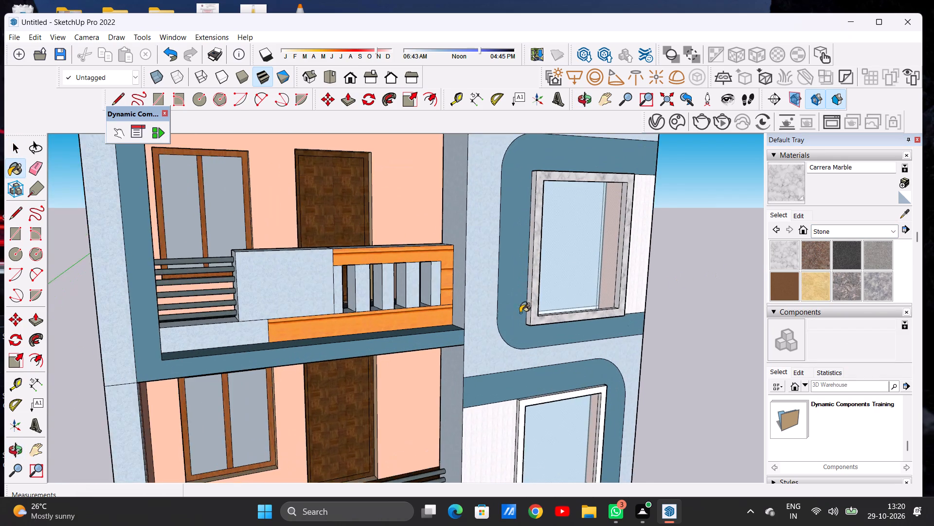
left_click(822, 229)
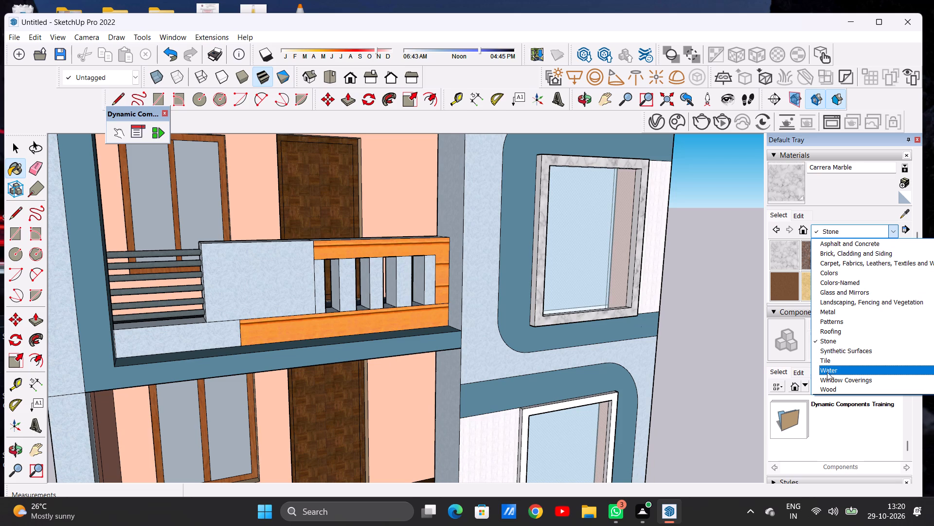
left_click(840, 348)
left_click(880, 281)
scroll(549, 294, "up", 9)
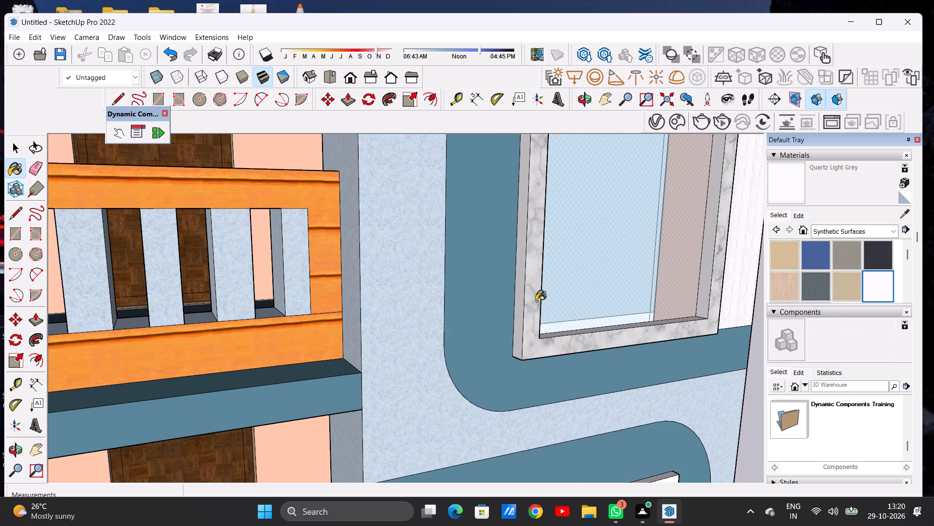
left_click(535, 301)
scroll(519, 310, "up", 5)
left_click(520, 316)
Paint the second-floor window frame's top edge and the outer edge beside the white panel with Quartz Light Grey.
scroll(533, 331, "down", 2)
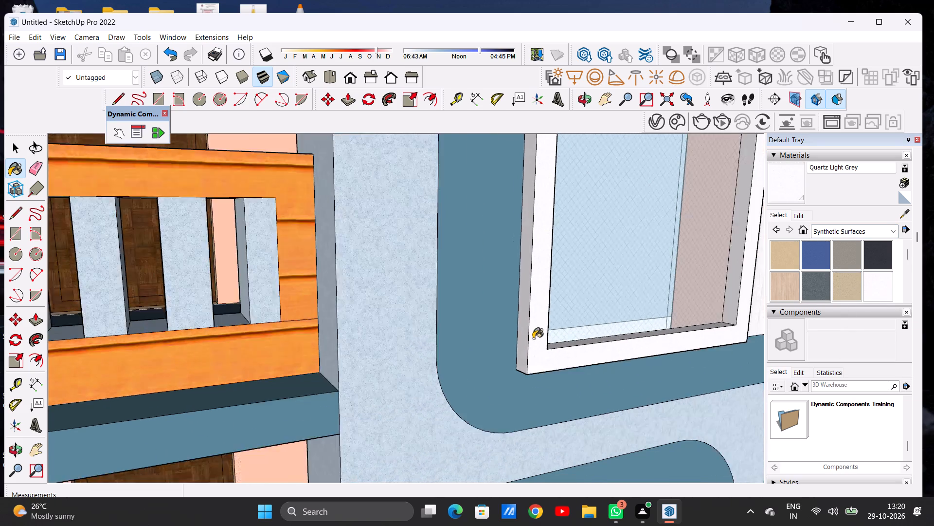
scroll(533, 338, "down", 6)
scroll(523, 339, "up", 1)
scroll(523, 339, "down", 14)
middle_click_drag(635, 277, 471, 285)
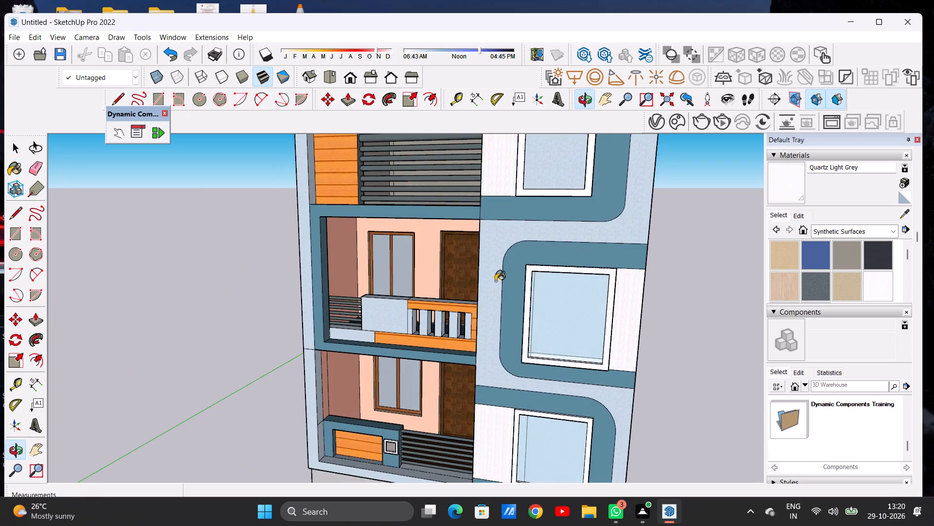
scroll(697, 228, "up", 7)
middle_click_drag(573, 302, 521, 348)
scroll(521, 366, "up", 19)
scroll(547, 329, "down", 1)
scroll(547, 329, "up", 1)
left_click(544, 322)
left_click(529, 270)
Paint the front of the top-floor window frame with Quartz Light Grey.
scroll(562, 282, "down", 20)
scroll(562, 282, "down", 1)
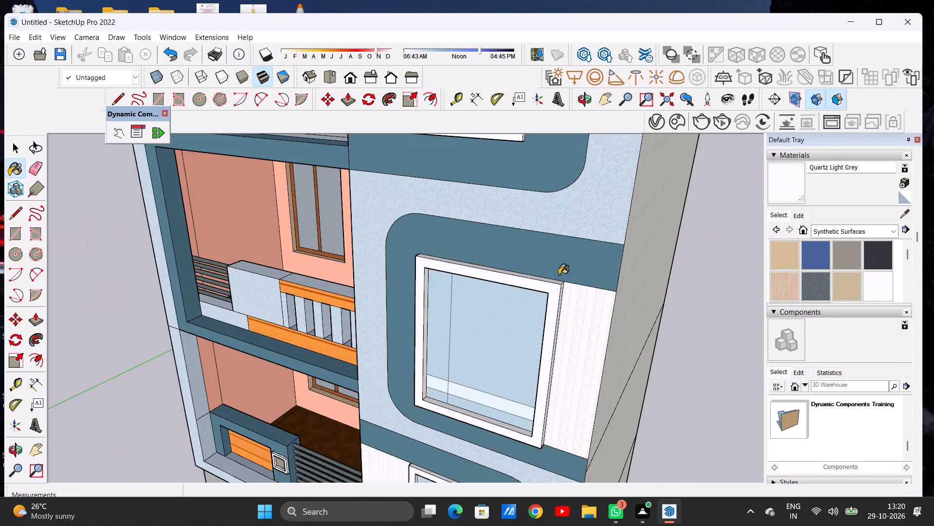
scroll(559, 275, "down", 10)
scroll(559, 278, "up", 2)
scroll(562, 296, "down", 9)
scroll(524, 227, "up", 15)
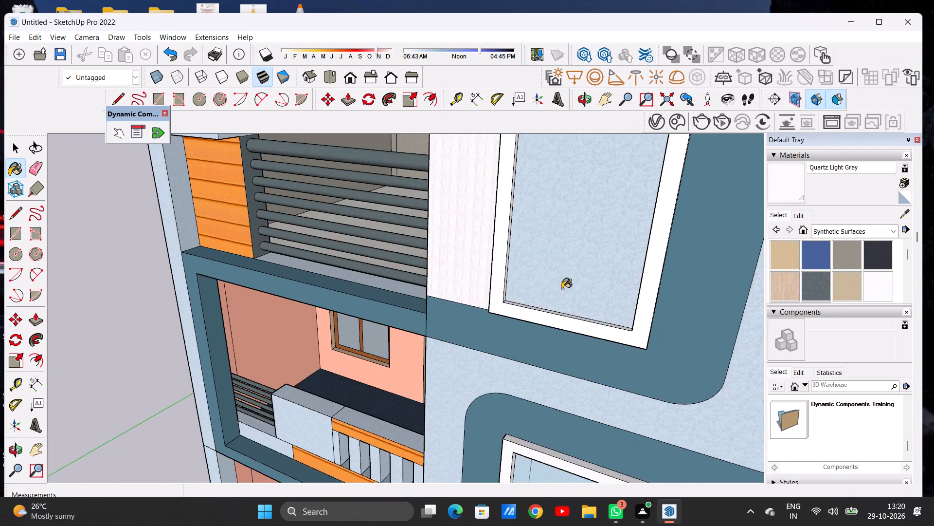
scroll(562, 289, "up", 8)
left_click(658, 312)
Paint the top-floor window frame's outer edge away from the terrace and its underside with Quartz Light Grey.
scroll(628, 310, "down", 7)
middle_click_drag(675, 313, 597, 259)
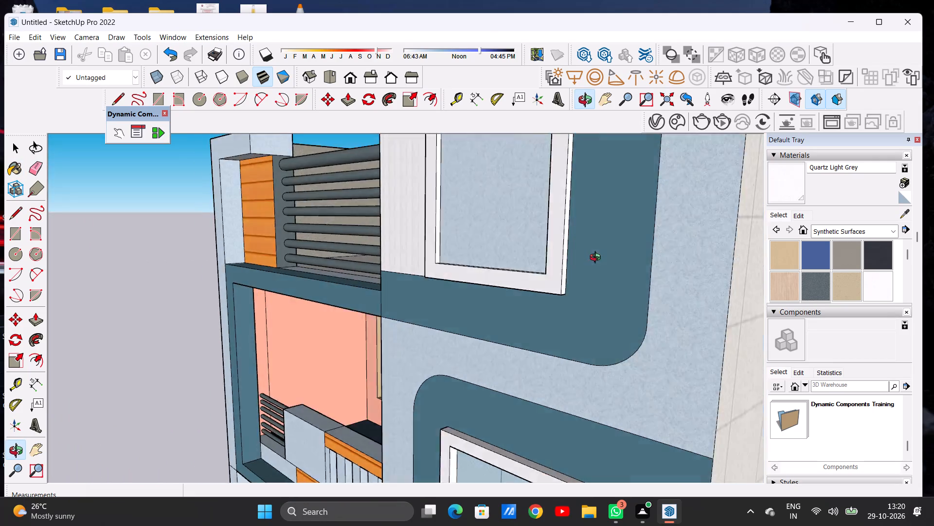
middle_click_drag(597, 259, 570, 275)
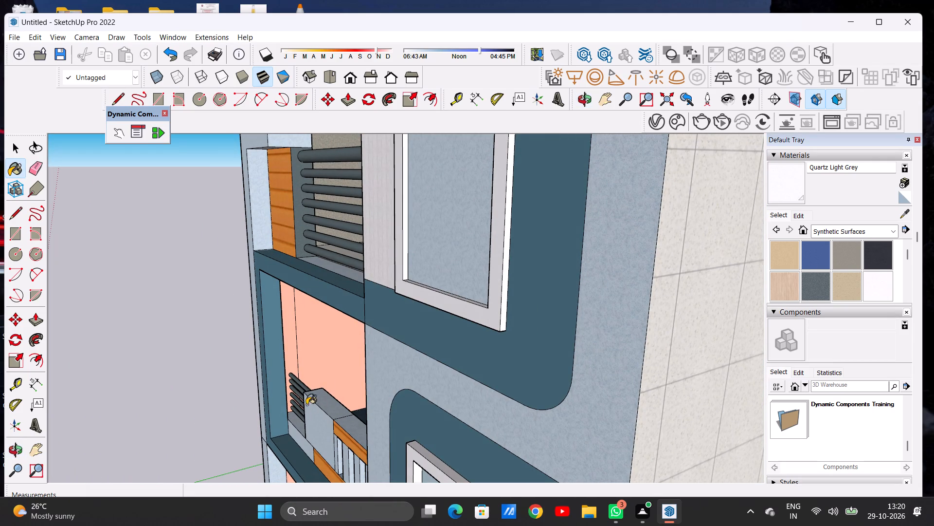
scroll(451, 316, "up", 15)
left_click(622, 380)
scroll(620, 361, "down", 5)
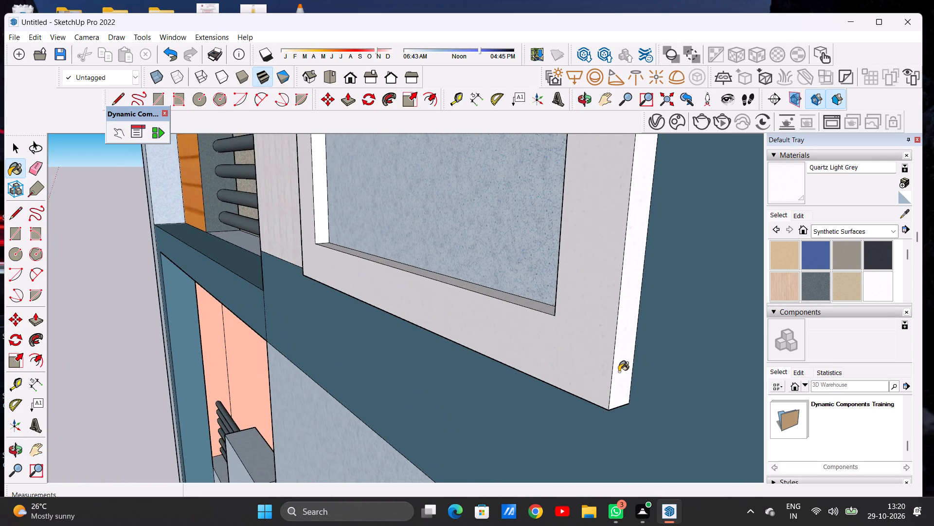
middle_click_drag(608, 398, 606, 299)
scroll(638, 362, "up", 6)
left_click(596, 341)
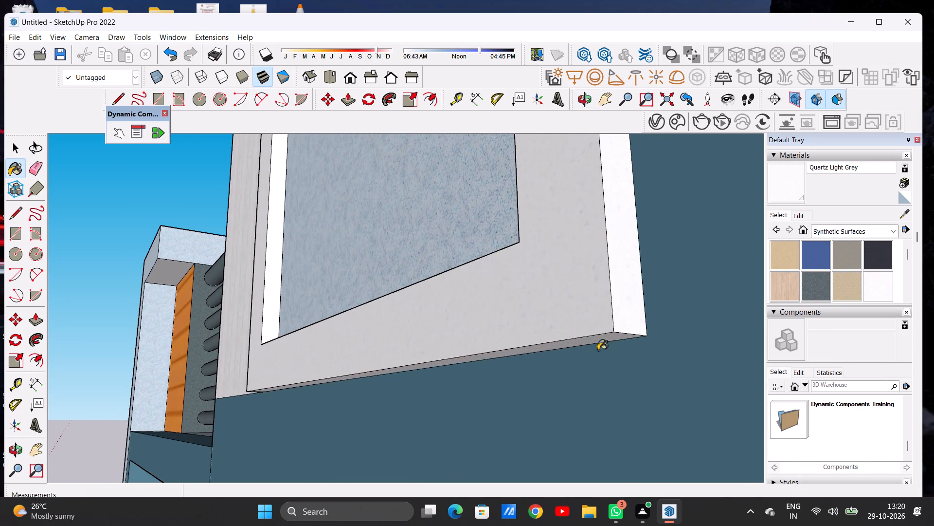
Paint the top-floor window frame's outer edge beside the white panel and its bottom edge with Quartz Light Grey.
scroll(603, 363, "down", 11)
scroll(601, 375, "up", 1)
scroll(601, 375, "down", 6)
scroll(576, 382, "up", 1)
scroll(576, 382, "down", 8)
middle_click_drag(468, 322, 575, 330)
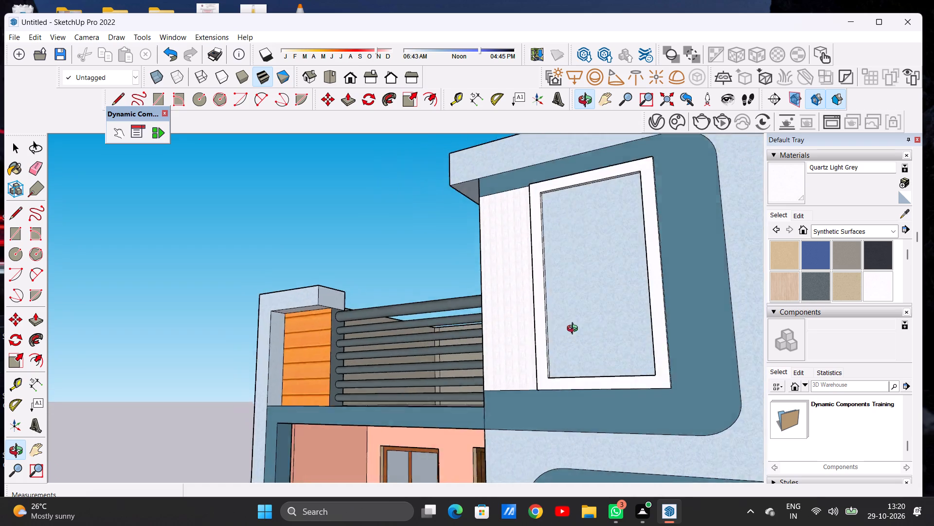
middle_click_drag(575, 330, 728, 348)
scroll(520, 361, "up", 6)
middle_click_drag(559, 396, 614, 396)
scroll(589, 406, "up", 2)
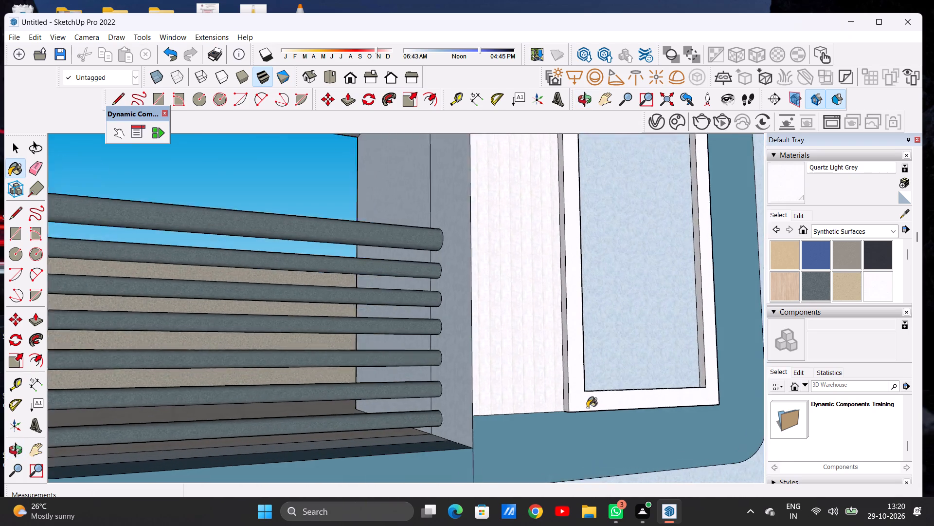
scroll(587, 408, "up", 20)
left_click(549, 409)
scroll(556, 377, "down", 13)
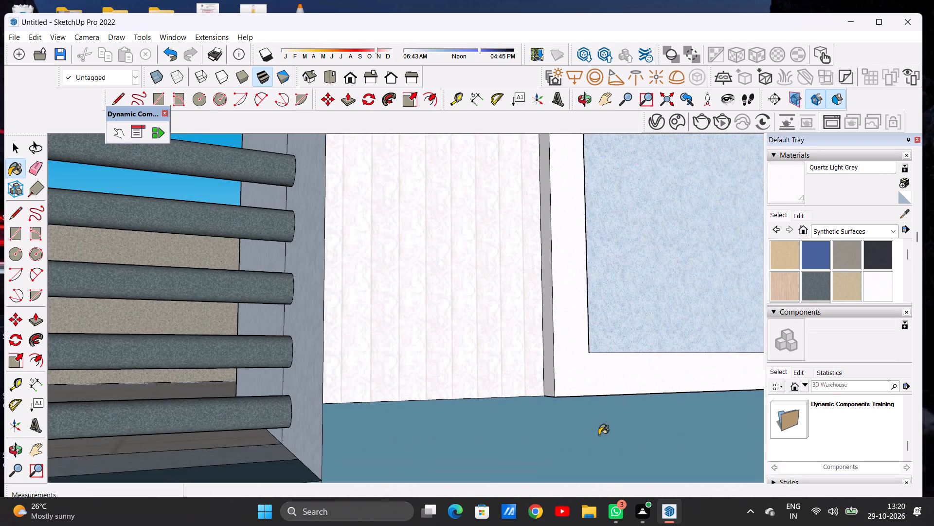
middle_click_drag(600, 437, 540, 344)
scroll(556, 344, "up", 12)
left_click(558, 344)
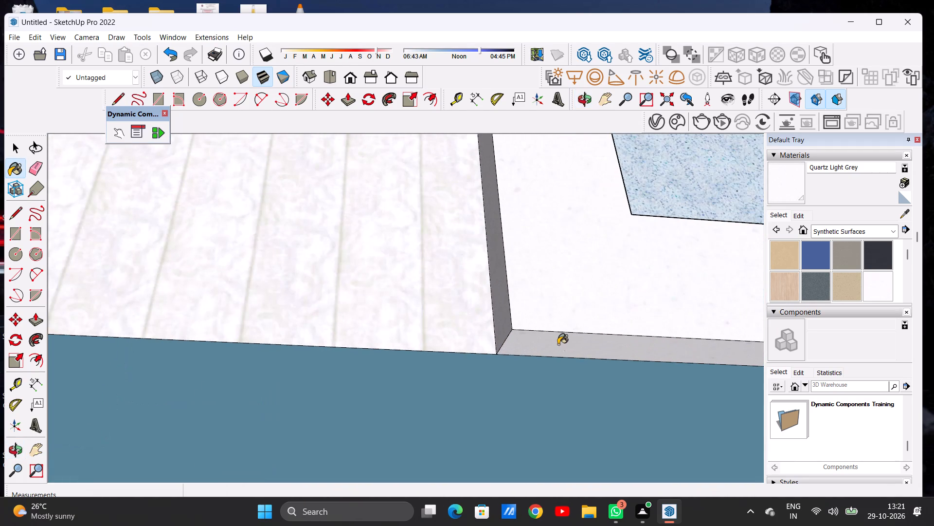
Paint the top-floor window frame's top edge and its outer edge beside the white panel with Quartz Light Grey.
scroll(550, 347, "down", 6)
scroll(516, 381, "down", 16)
scroll(511, 383, "up", 1)
scroll(511, 383, "down", 12)
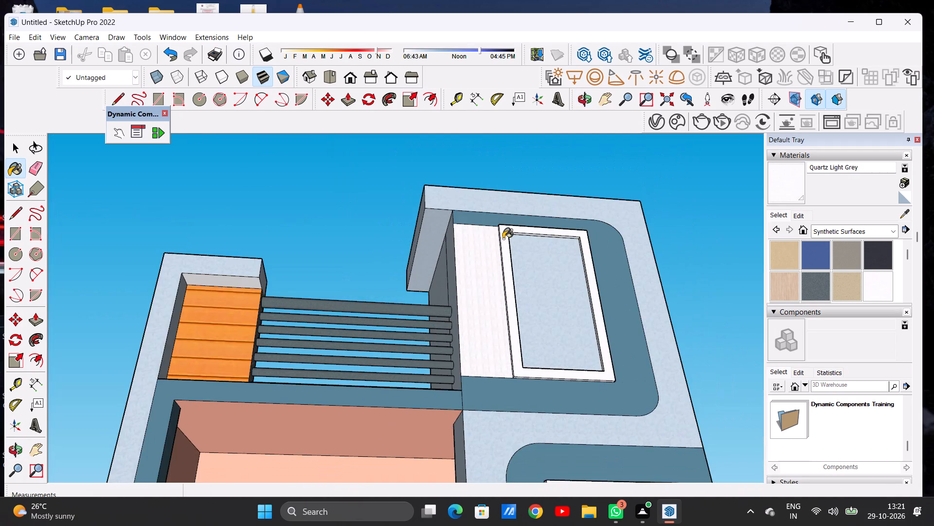
middle_click_drag(503, 239, 532, 439)
scroll(522, 211, "up", 18)
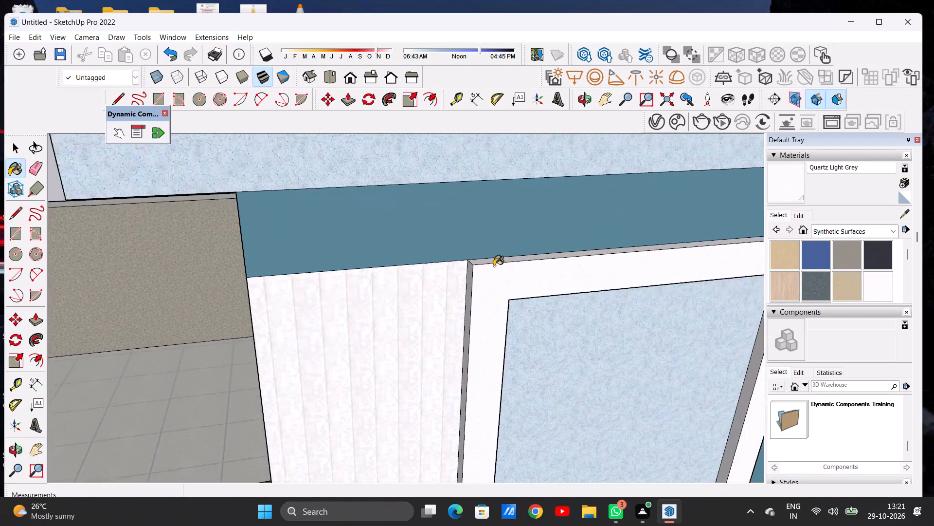
scroll(494, 266, "up", 3)
left_click(481, 258)
left_click(456, 275)
Paint the front of the first-floor window frame with Quartz Light Grey.
scroll(554, 271, "down", 3)
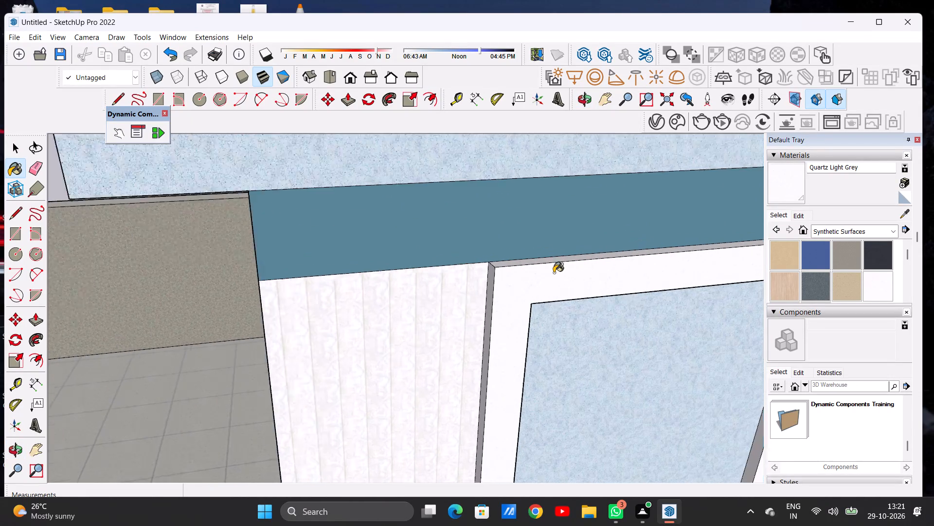
scroll(554, 273, "down", 20)
scroll(554, 273, "down", 14)
middle_click_drag(481, 316, 441, 282)
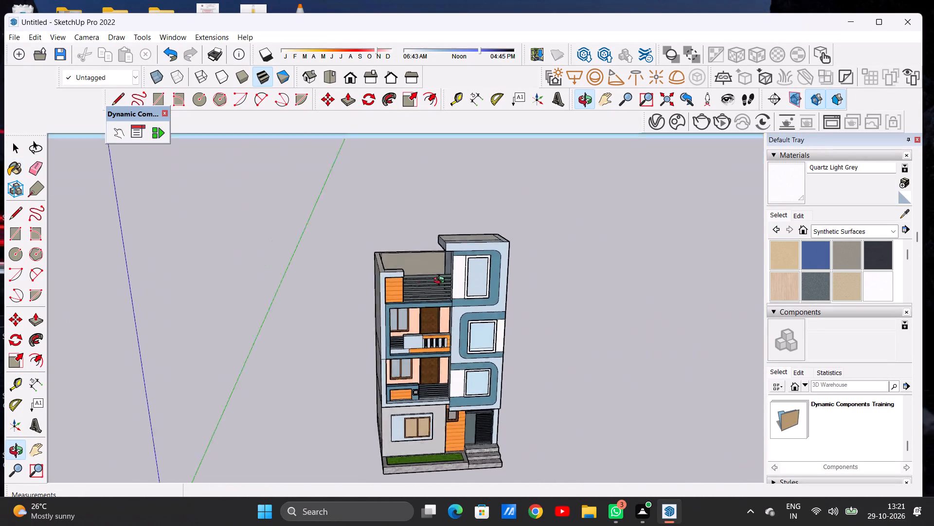
middle_click_drag(441, 282, 402, 253)
scroll(448, 235, "down", 7)
scroll(467, 334, "up", 15)
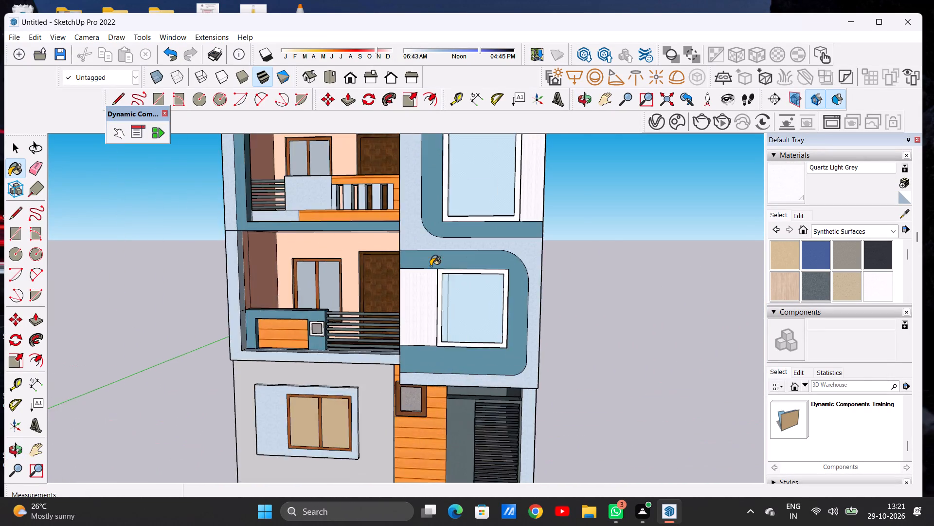
scroll(431, 266, "up", 5)
scroll(445, 295, "down", 2)
scroll(445, 295, "up", 16)
left_click(422, 265)
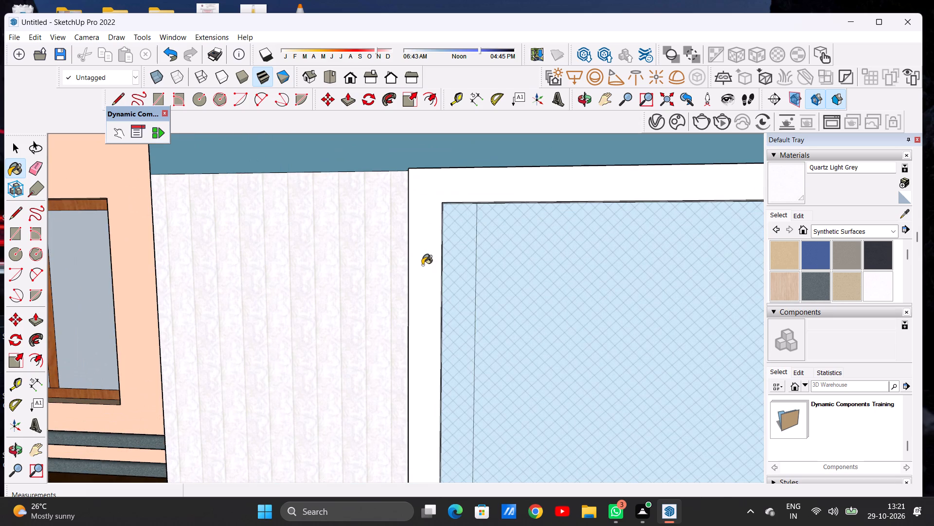
Paint the first-floor window frame's top edge and its outer edge beside the white panel with Quartz Light Grey.
scroll(479, 263, "down", 8)
middle_click_drag(429, 268, 602, 335)
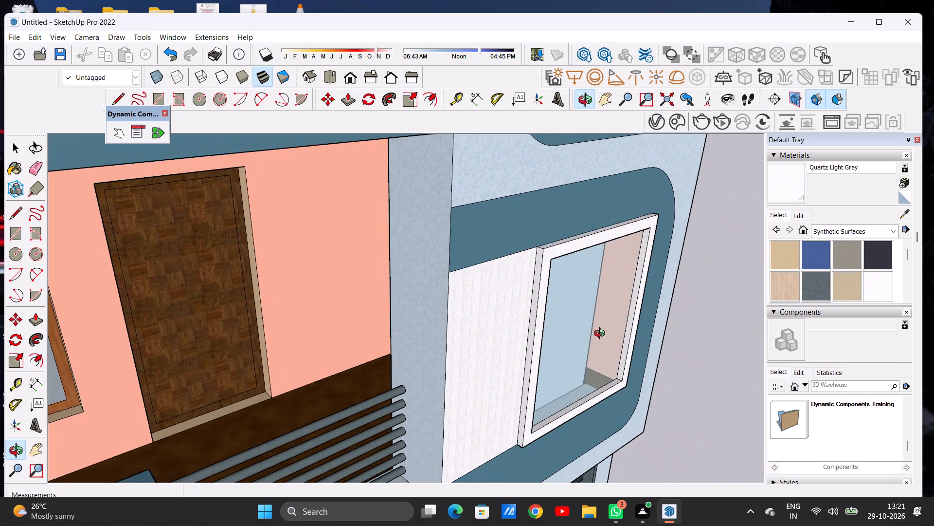
middle_click_drag(602, 335, 601, 335)
scroll(555, 256, "up", 20)
scroll(555, 256, "up", 2)
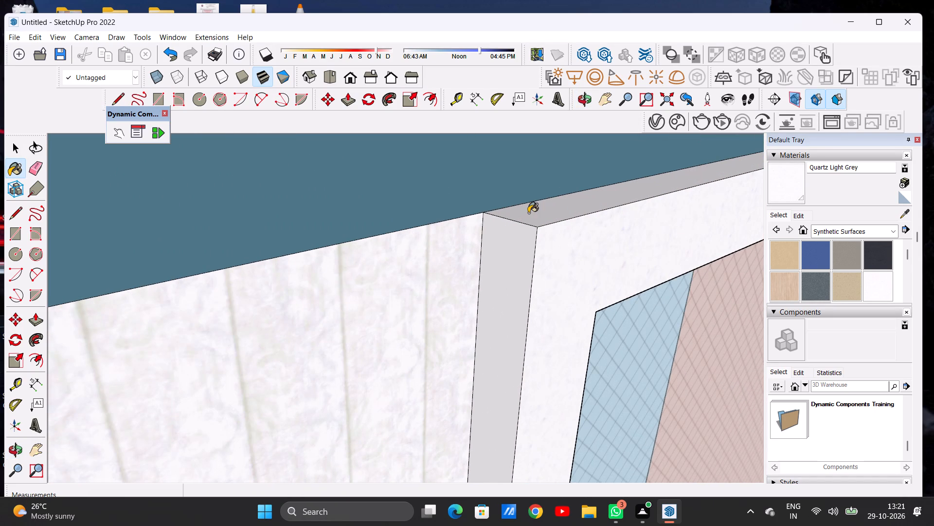
left_click(528, 213)
left_click(517, 238)
Paint the first-floor window frame's outer edge on the side away from the white panel with Quartz Light Grey.
scroll(514, 241, "down", 8)
scroll(401, 250, "down", 6)
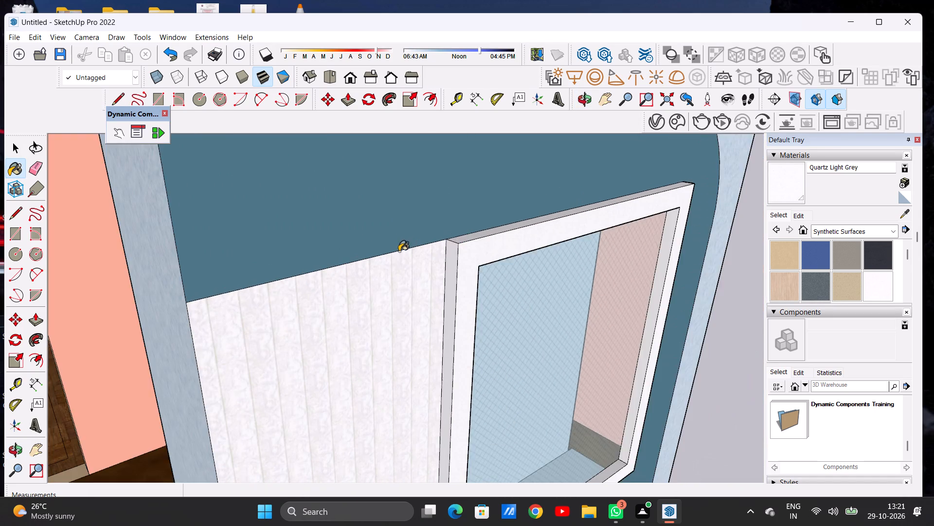
scroll(399, 251, "down", 19)
middle_click_drag(546, 240, 231, 247)
scroll(400, 263, "up", 3)
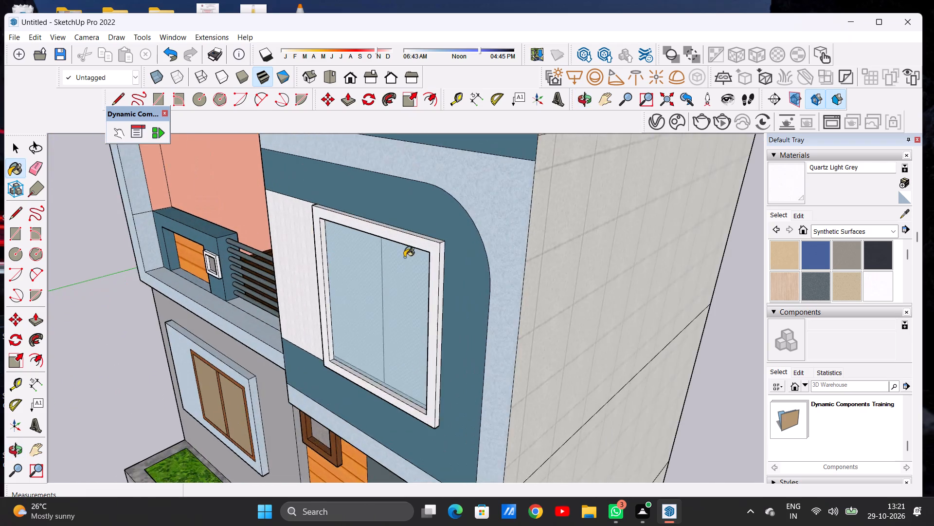
scroll(404, 257, "up", 6)
scroll(449, 256, "down", 2)
scroll(449, 256, "up", 7)
scroll(445, 255, "down", 1)
scroll(444, 255, "up", 8)
scroll(444, 256, "down", 1)
scroll(444, 256, "up", 1)
left_click(445, 255)
middle_click_drag(418, 211, 417, 286)
left_click(429, 162)
Paint the inner sill face of the first-floor window frame with Quartz Light Grey.
scroll(455, 196, "down", 12)
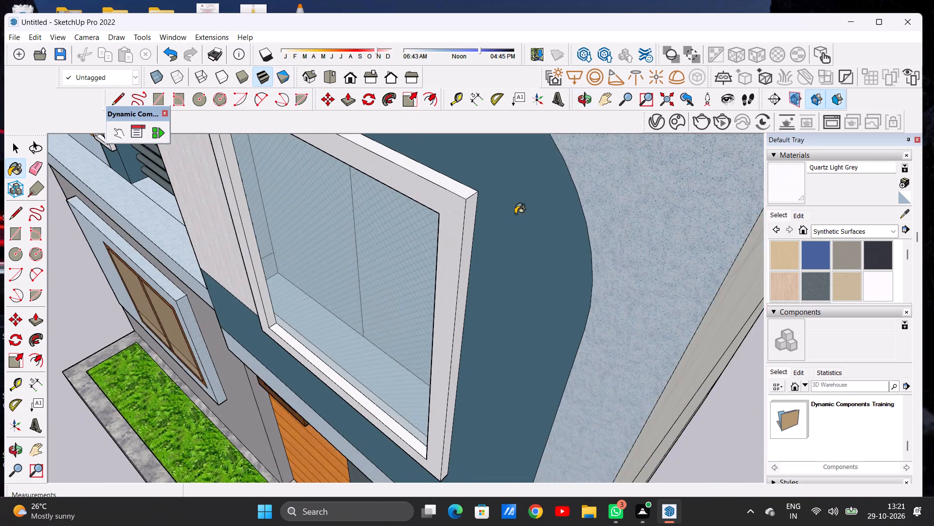
scroll(515, 214, "down", 6)
scroll(421, 371, "up", 20)
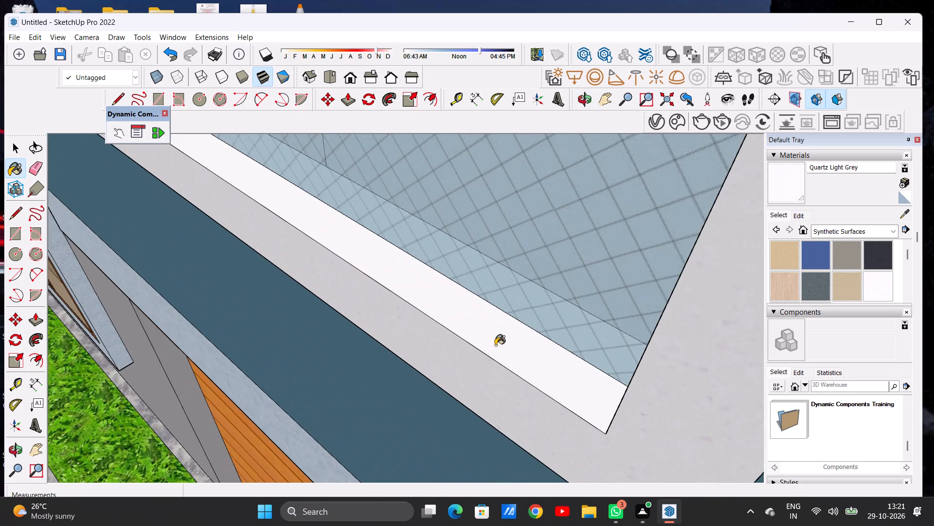
left_click(496, 344)
Paint the underside of the first-floor window frame with Quartz Light Grey.
scroll(490, 349, "down", 13)
scroll(496, 363, "up", 1)
scroll(501, 361, "down", 8)
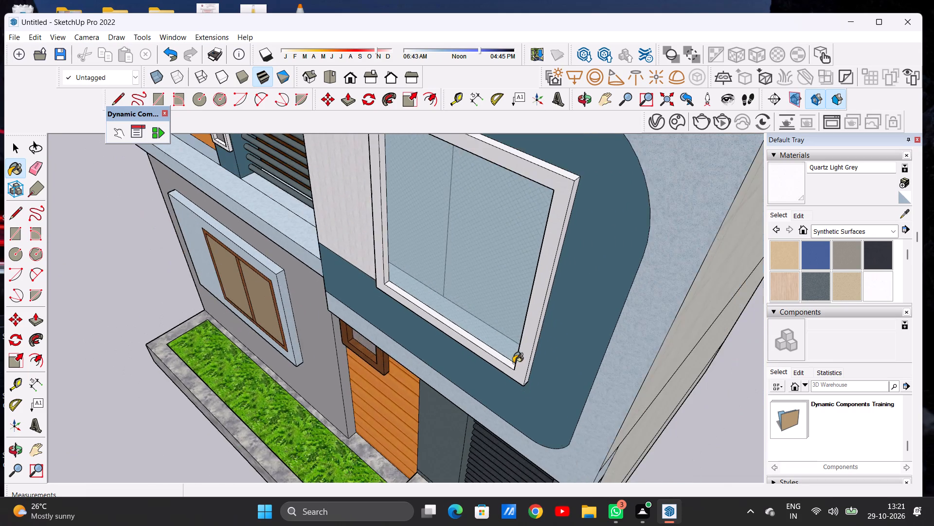
scroll(513, 363, "down", 8)
middle_click_drag(491, 379, 526, 232)
scroll(526, 236, "up", 11)
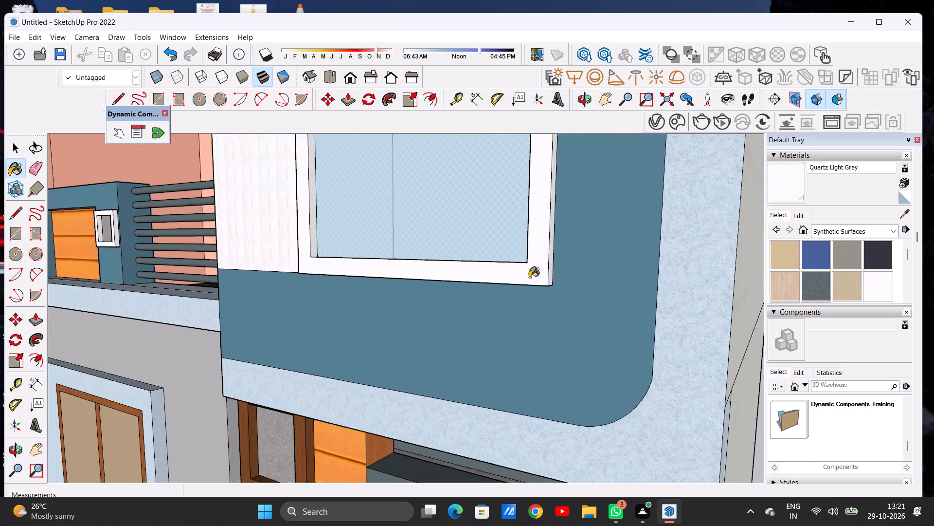
scroll(529, 278, "up", 4)
middle_click_drag(531, 300, 483, 206)
scroll(430, 172, "up", 4)
scroll(421, 167, "down", 1)
scroll(421, 167, "up", 1)
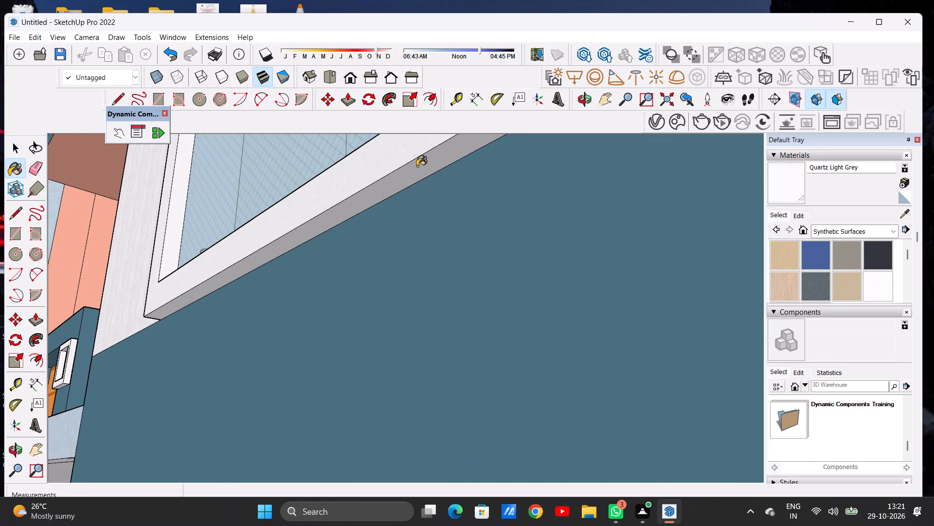
left_click(417, 166)
Reapply Quartz Light Grey to the top edge of the first-floor window frame.
scroll(429, 232, "down", 5)
scroll(431, 308, "down", 12)
middle_click_drag(362, 297, 376, 305)
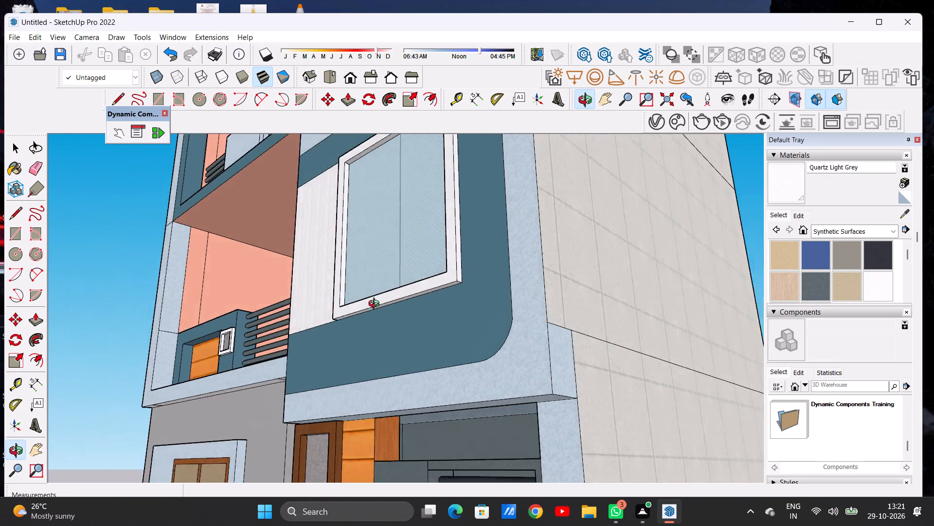
middle_click_drag(376, 305, 498, 390)
scroll(413, 325, "down", 4)
scroll(412, 326, "up", 1)
scroll(412, 326, "down", 5)
middle_click_drag(473, 292, 506, 393)
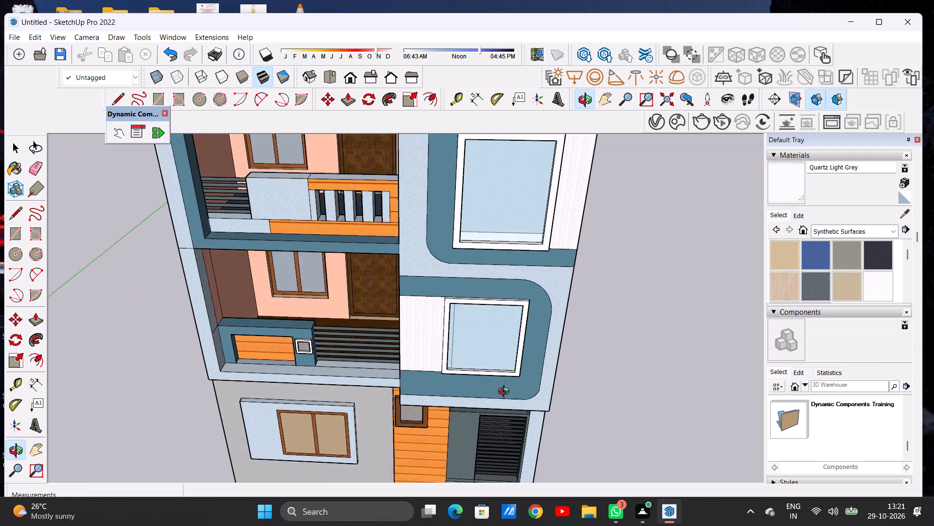
middle_click_drag(506, 393, 501, 422)
scroll(519, 307, "up", 15)
scroll(528, 322, "down", 1)
scroll(527, 322, "up", 6)
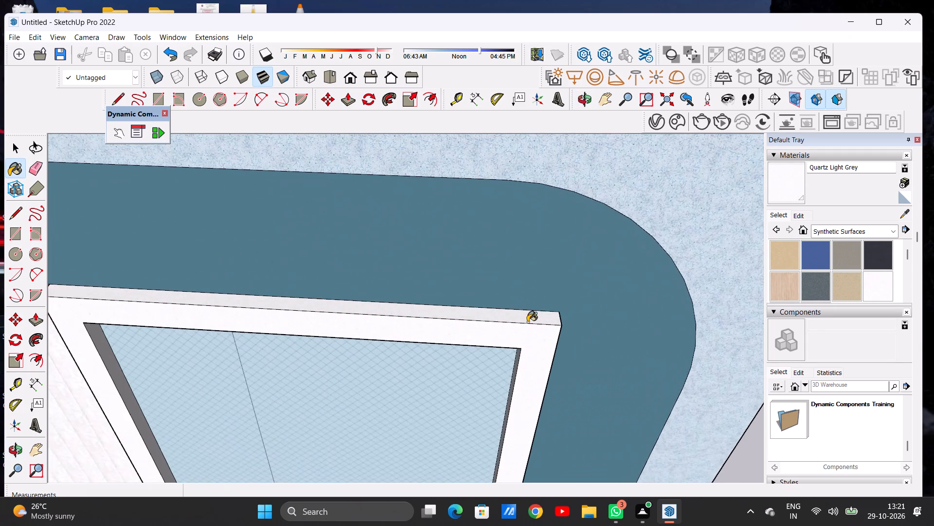
left_click(519, 319)
Paint the first-floor window frame's inner side face nearest the white panel with Quartz Light Grey.
scroll(520, 320, "down", 3)
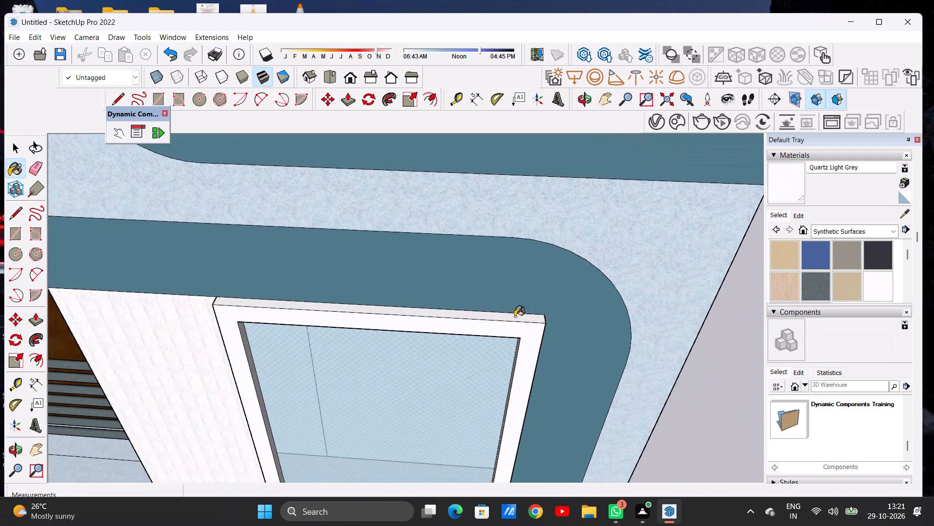
scroll(515, 317, "down", 6)
scroll(477, 310, "up", 1)
scroll(479, 309, "down", 9)
middle_click_drag(435, 352, 323, 224)
scroll(325, 236, "down", 1)
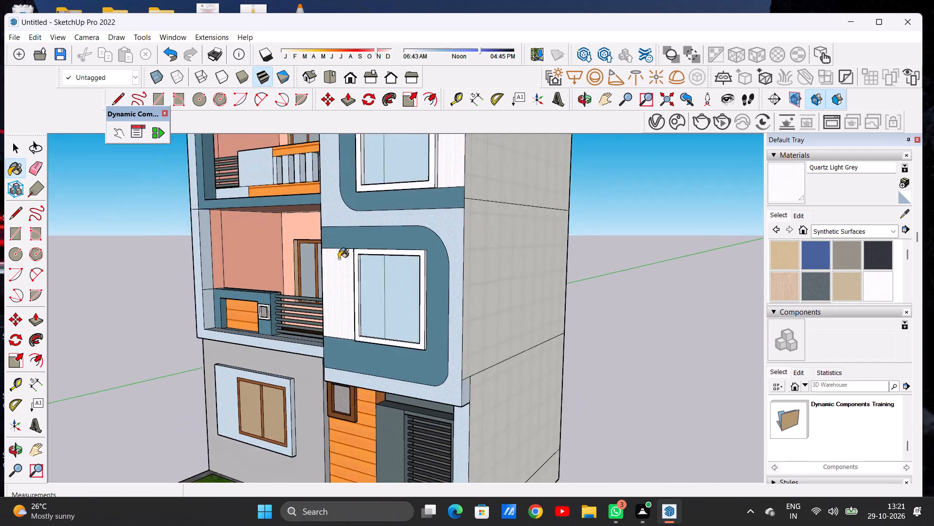
scroll(339, 259, "up", 20)
scroll(339, 259, "up", 1)
left_click(375, 272)
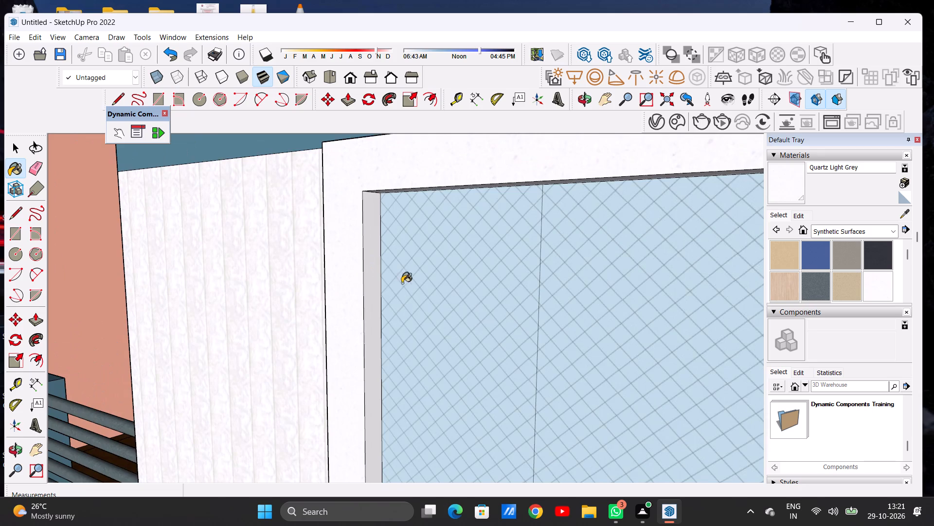
Paint the inner top face of the first-floor window frame with Quartz Light Grey.
middle_click_drag(405, 278, 418, 247)
scroll(376, 305, "down", 7)
scroll(368, 311, "up", 1)
scroll(368, 311, "down", 5)
scroll(375, 300, "up", 1)
scroll(375, 300, "down", 6)
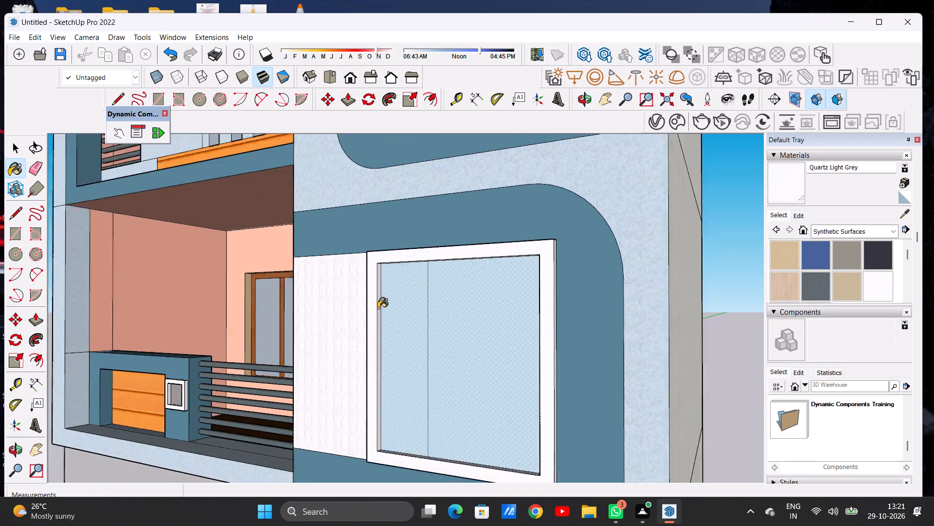
scroll(378, 308, "down", 2)
scroll(389, 259, "up", 8)
scroll(418, 270, "down", 1)
scroll(418, 270, "up", 6)
middle_click_drag(387, 319, 380, 199)
scroll(401, 249, "up", 2)
scroll(401, 249, "down", 1)
scroll(401, 250, "up", 7)
left_click(401, 250)
Paint the first-floor window frame's inner side face away from the white panel and its inner sill with Quartz Light Grey.
scroll(372, 265, "down", 11)
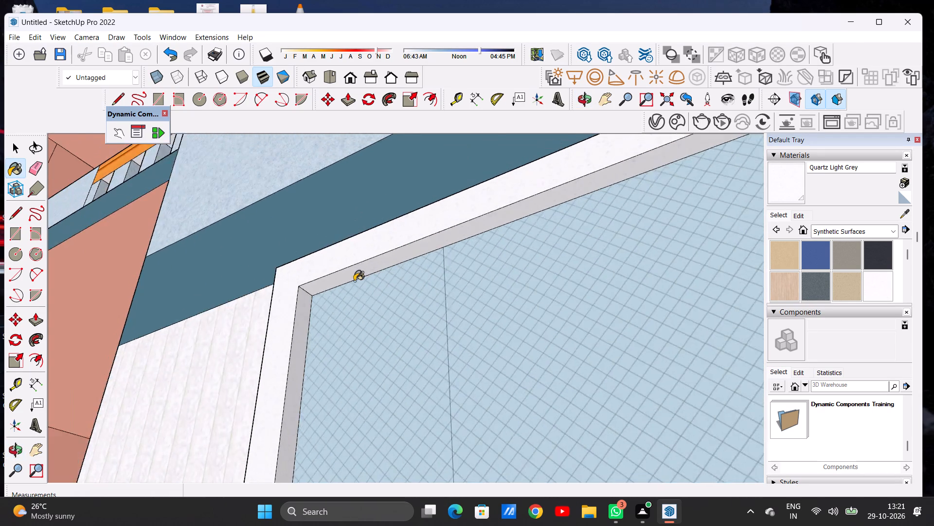
scroll(354, 281, "down", 20)
middle_click_drag(374, 289, 603, 417)
scroll(542, 434, "up", 15)
middle_click_drag(549, 411, 567, 476)
scroll(556, 442, "up", 1)
scroll(556, 442, "down", 1)
scroll(556, 442, "up", 3)
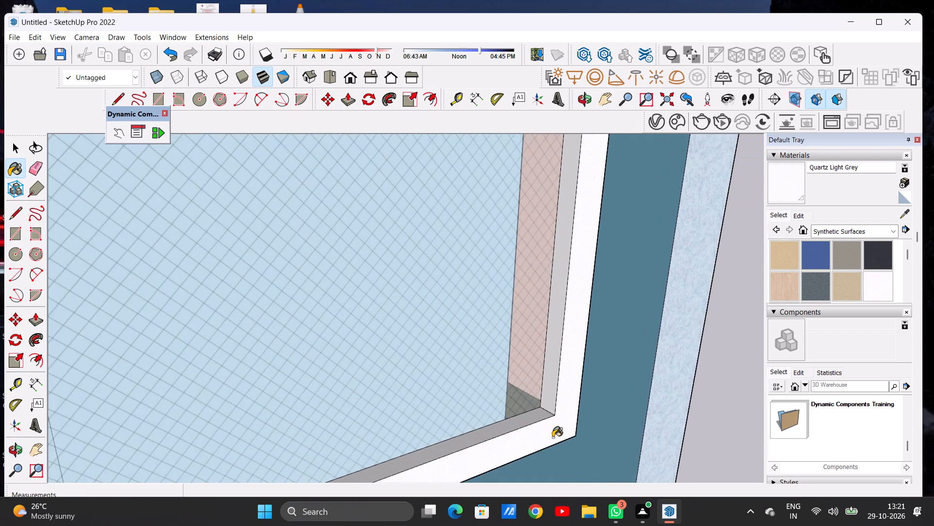
scroll(553, 437, "up", 9)
left_click(541, 396)
left_click(508, 432)
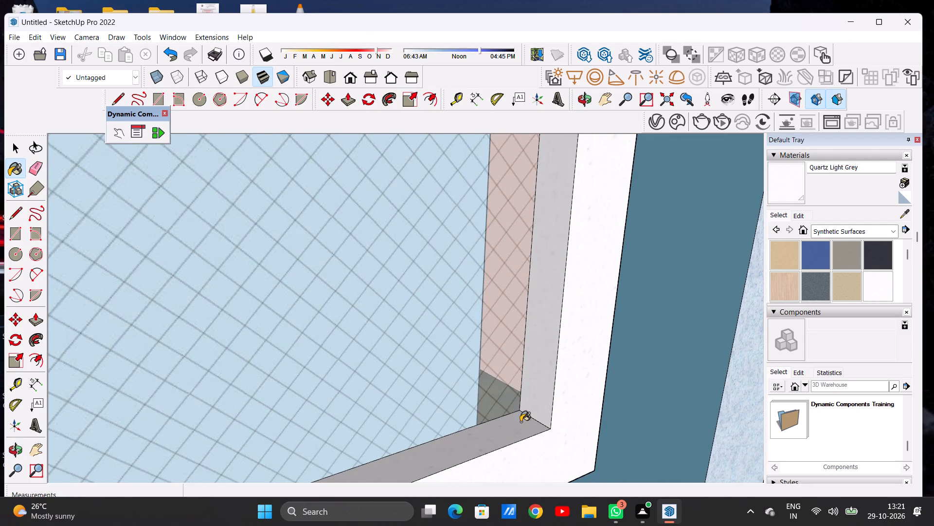
Paint the top-floor window frame's inner side face nearest the white panel and its inner sill with Quartz Light Grey.
scroll(521, 422, "down", 20)
scroll(521, 422, "down", 14)
middle_click_drag(480, 400, 411, 382)
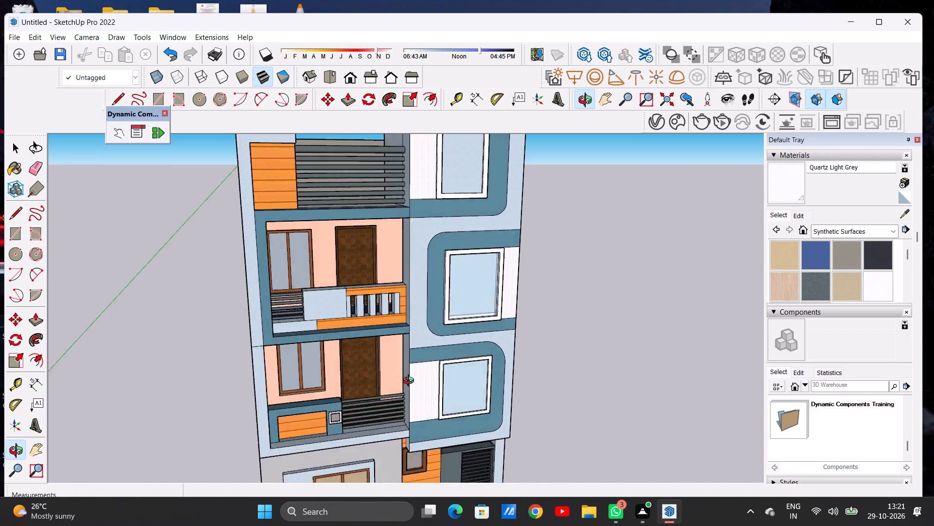
middle_click_drag(411, 382, 357, 372)
scroll(414, 389, "down", 8)
scroll(442, 283, "up", 13)
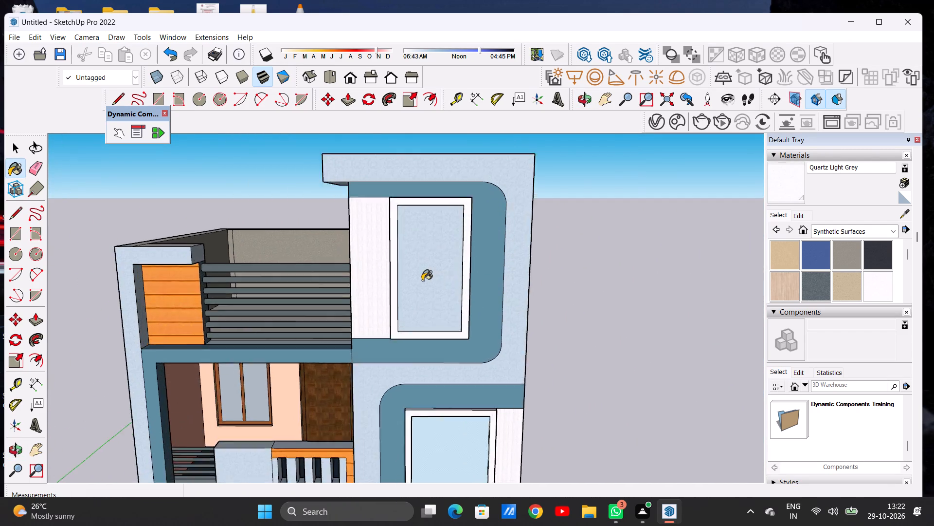
scroll(422, 281, "up", 3)
middle_click_drag(373, 272, 293, 364)
scroll(374, 370, "up", 9)
scroll(355, 377, "down", 1)
scroll(354, 377, "up", 6)
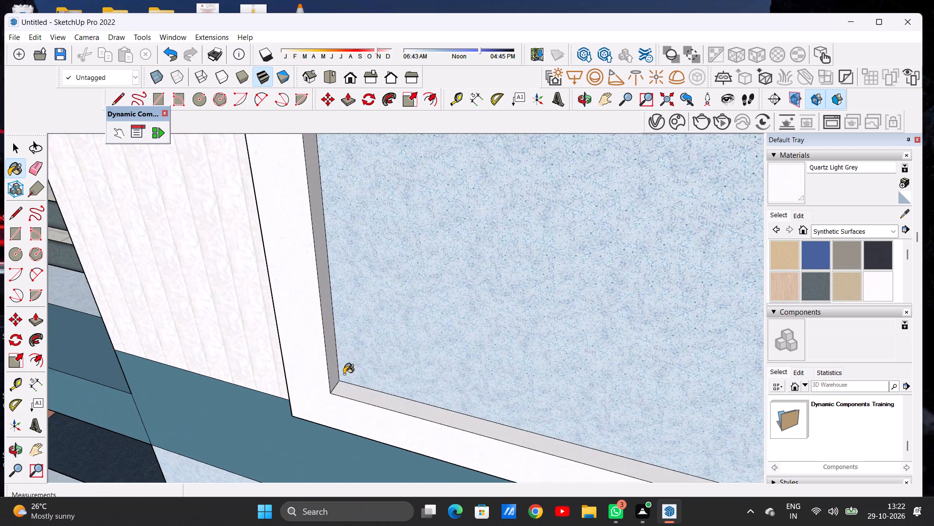
scroll(344, 374, "up", 6)
left_click(332, 375)
left_click(354, 401)
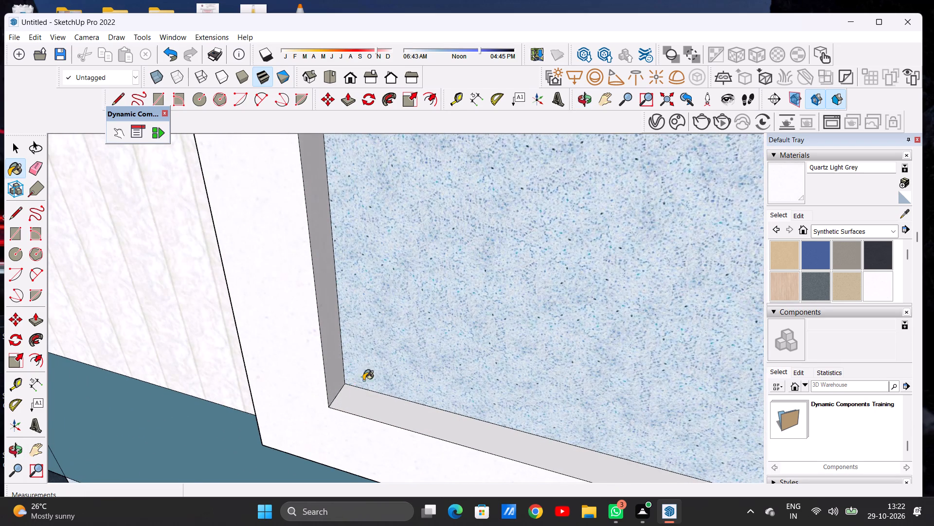
Paint the top-floor window frame's inner side face away from the white panel with Quartz Light Grey.
scroll(384, 373, "down", 14)
scroll(419, 353, "up", 1)
scroll(419, 353, "down", 13)
middle_click_drag(428, 360, 638, 345)
scroll(606, 279, "up", 4)
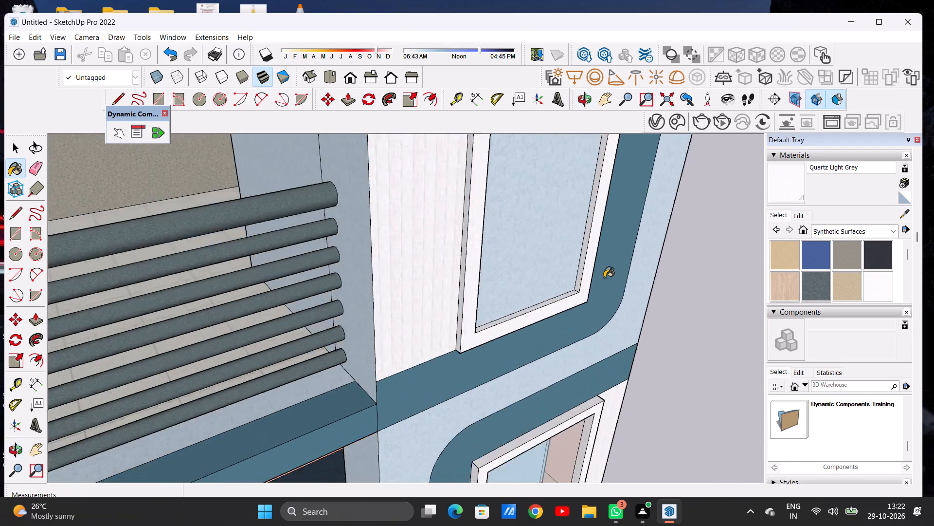
scroll(604, 278, "up", 10)
left_click(587, 268)
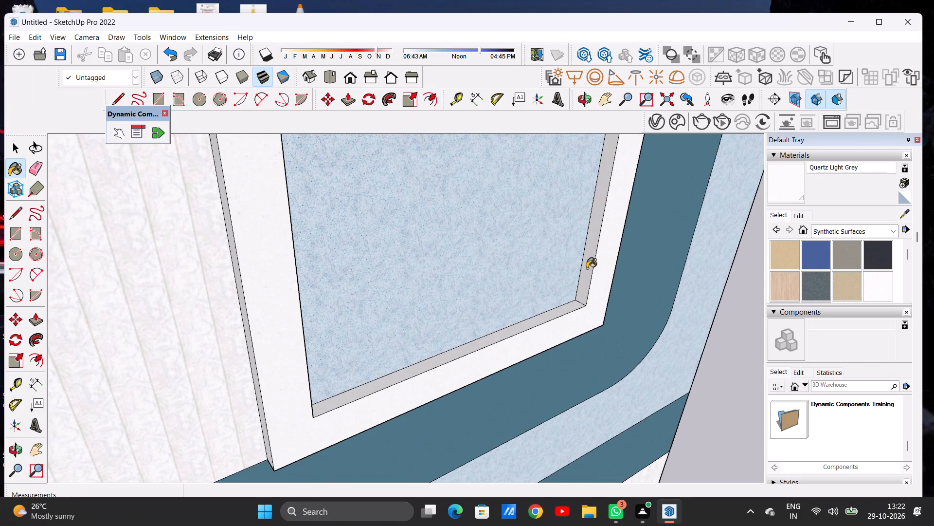
Paint the top-floor window frame's inner top face with Quartz Light Grey.
scroll(464, 298, "down", 20)
scroll(464, 298, "down", 2)
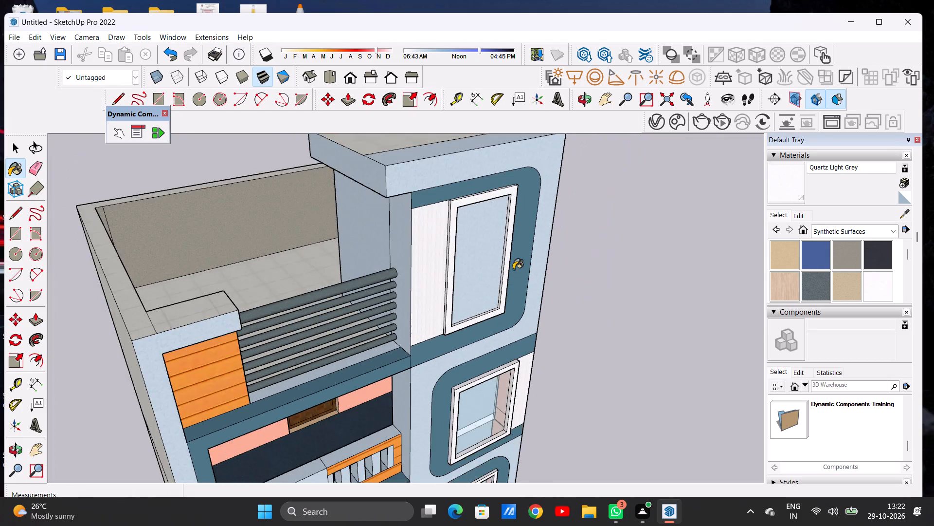
middle_click_drag(513, 269, 115, 221)
scroll(397, 201, "up", 1)
scroll(398, 200, "down", 1)
scroll(399, 200, "up", 12)
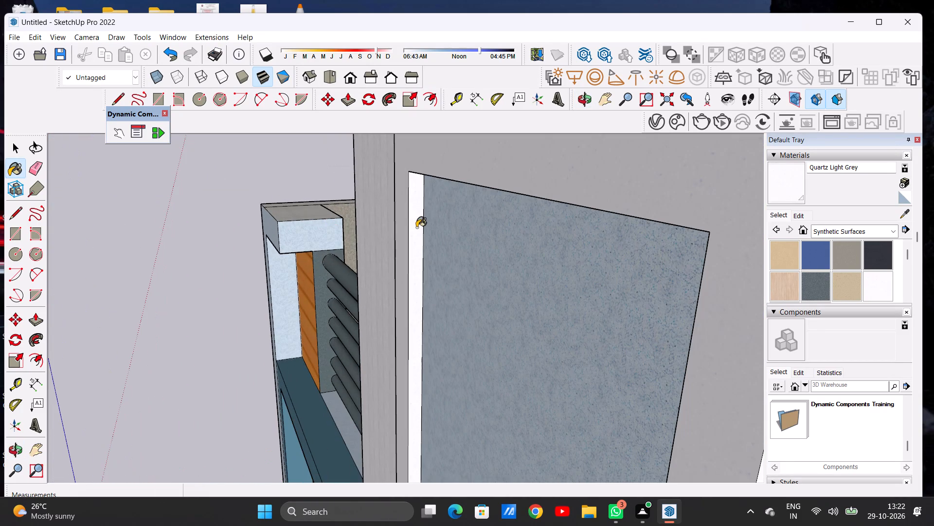
scroll(413, 233, "down", 6)
middle_click_drag(442, 244, 467, 177)
scroll(434, 258, "down", 10)
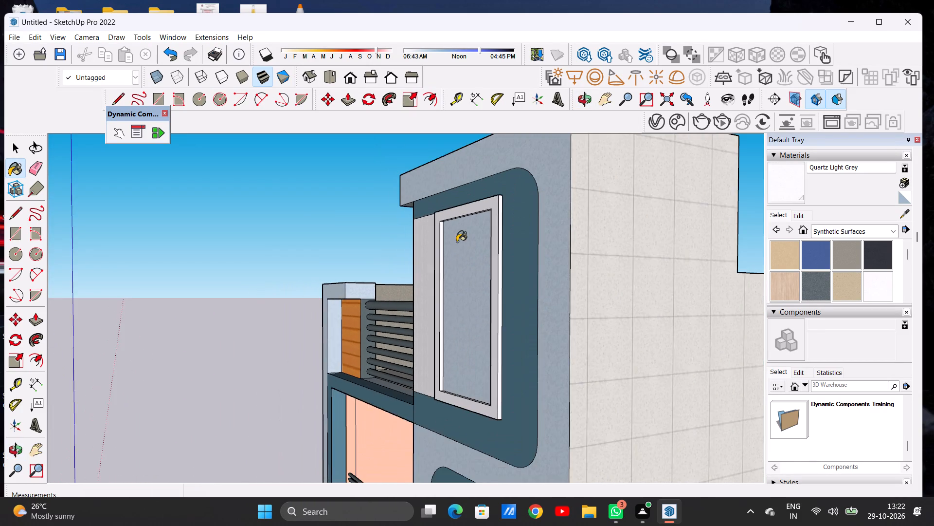
scroll(464, 199, "up", 4)
scroll(462, 201, "down", 1)
scroll(461, 204, "up", 1)
scroll(459, 206, "down", 1)
scroll(458, 207, "up", 11)
scroll(440, 227, "down", 1)
scroll(440, 228, "up", 6)
middle_click_drag(442, 263, 454, 191)
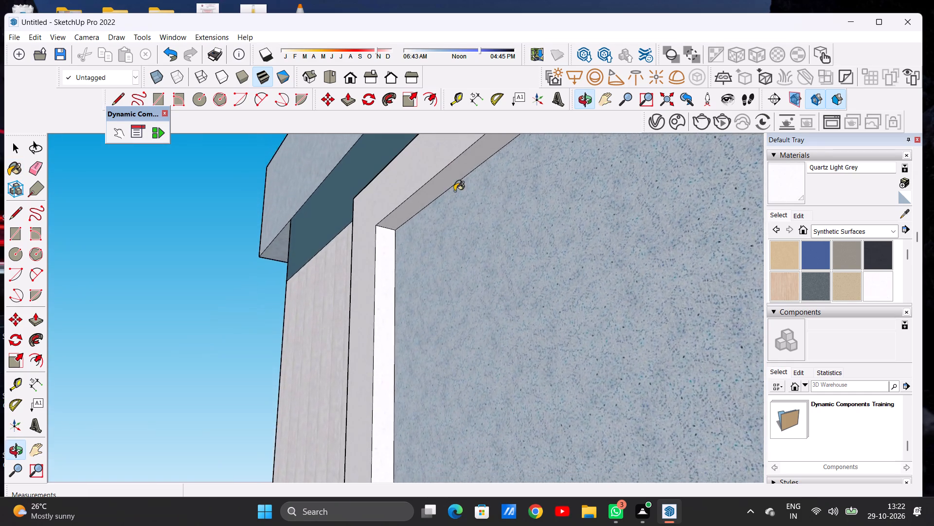
scroll(450, 184, "up", 7)
left_click(443, 182)
scroll(437, 200, "down", 12)
scroll(468, 243, "down", 8)
scroll(478, 258, "up", 1)
scroll(478, 258, "down", 2)
scroll(478, 258, "up", 1)
scroll(478, 258, "down", 10)
middle_click_drag(453, 254, 630, 295)
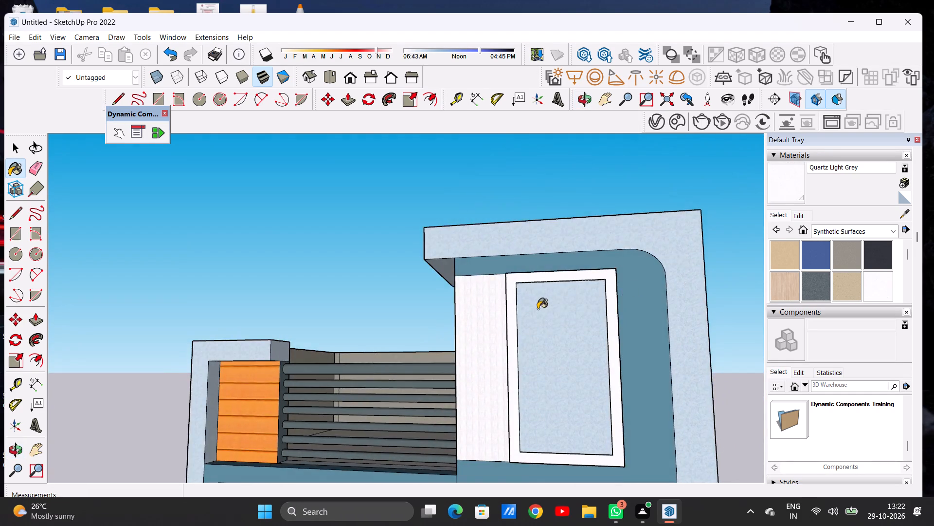
scroll(528, 316, "down", 20)
scroll(528, 316, "down", 3)
middle_click_drag(535, 325, 538, 371)
scroll(531, 333, "up", 11)
scroll(514, 270, "up", 1)
scroll(514, 268, "down", 1)
scroll(514, 268, "up", 6)
key("space")
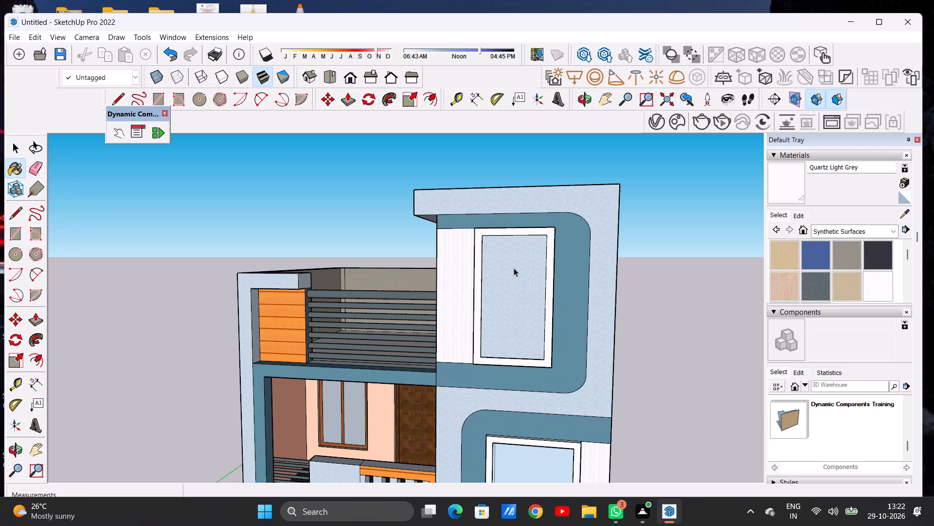
Push/Pull the top-floor window frame's front face outward by about 1 3/4".
scroll(503, 267, "down", 9)
middle_click_drag(548, 268, 369, 283)
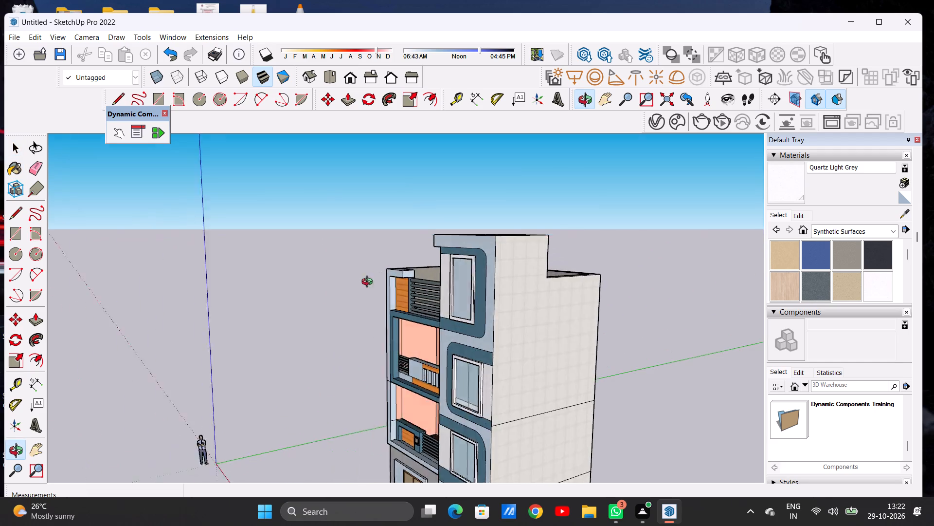
middle_click_drag(369, 283, 703, 275)
scroll(473, 273, "up", 6)
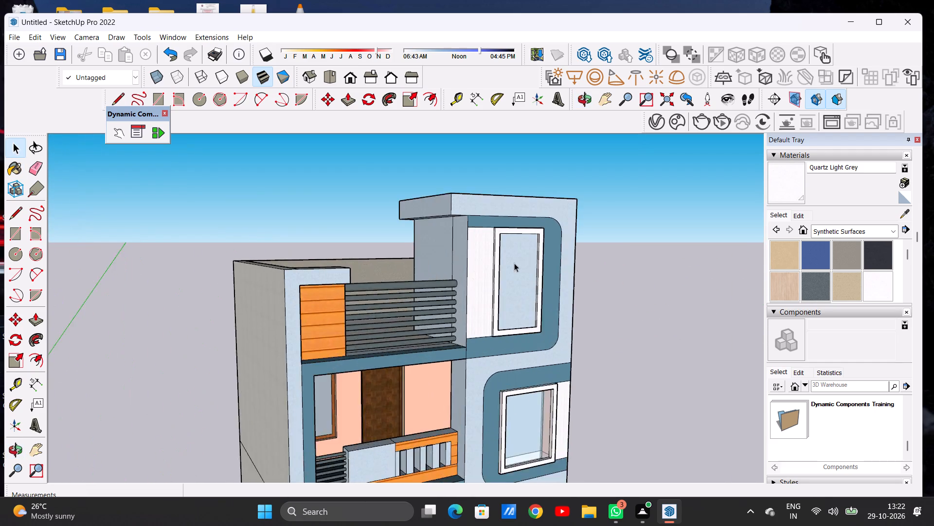
scroll(514, 263, "up", 13)
middle_click_drag(469, 255, 508, 319)
key("p")
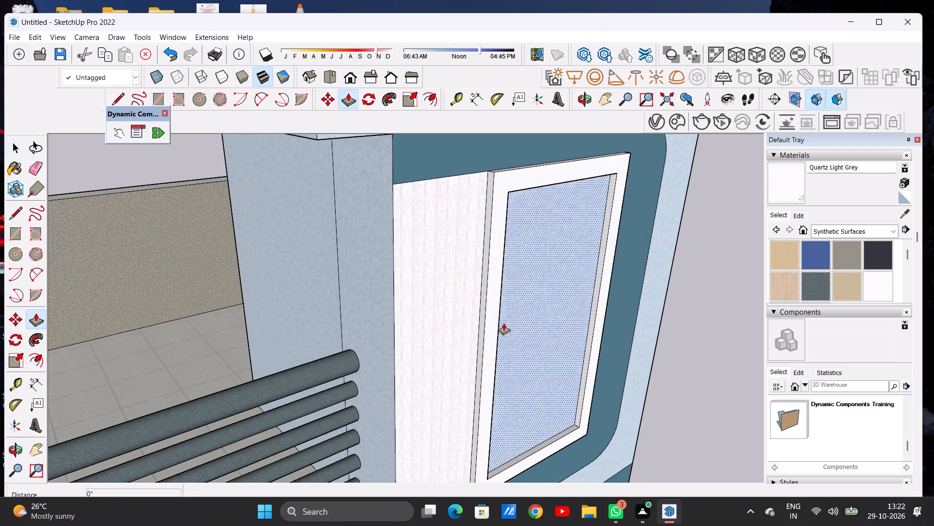
left_click(487, 348)
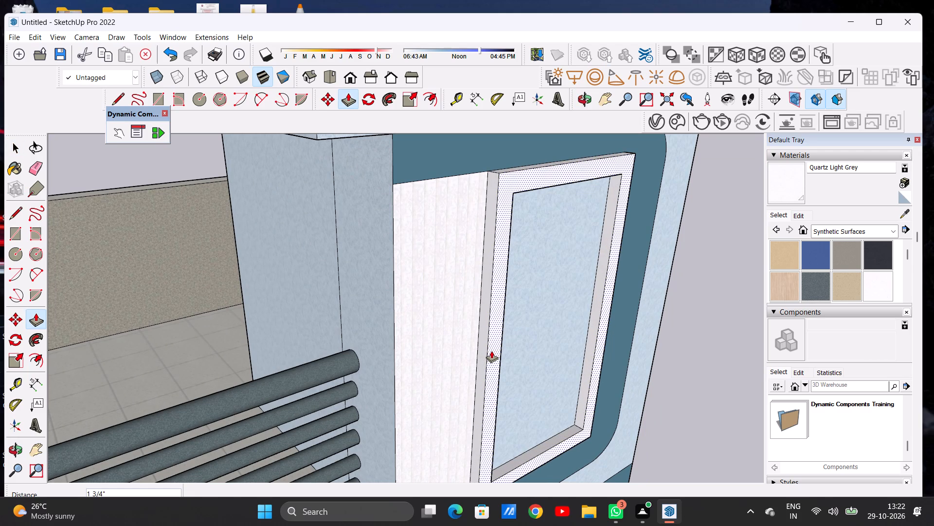
left_click(491, 351)
Push/Pull the second-floor window frame's front face outward by about 1 3/8".
scroll(486, 315, "down", 17)
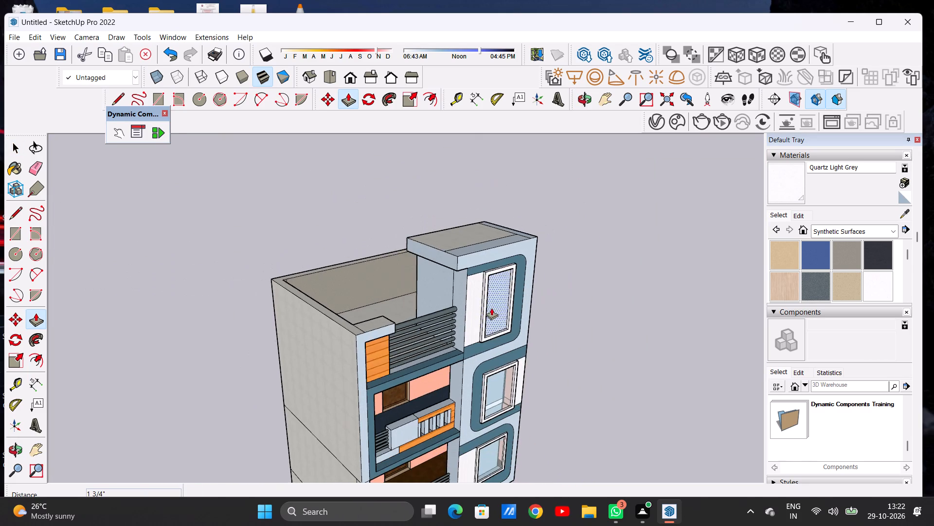
scroll(492, 375, "up", 13)
scroll(481, 388, "down", 1)
scroll(480, 388, "up", 8)
left_click(477, 389)
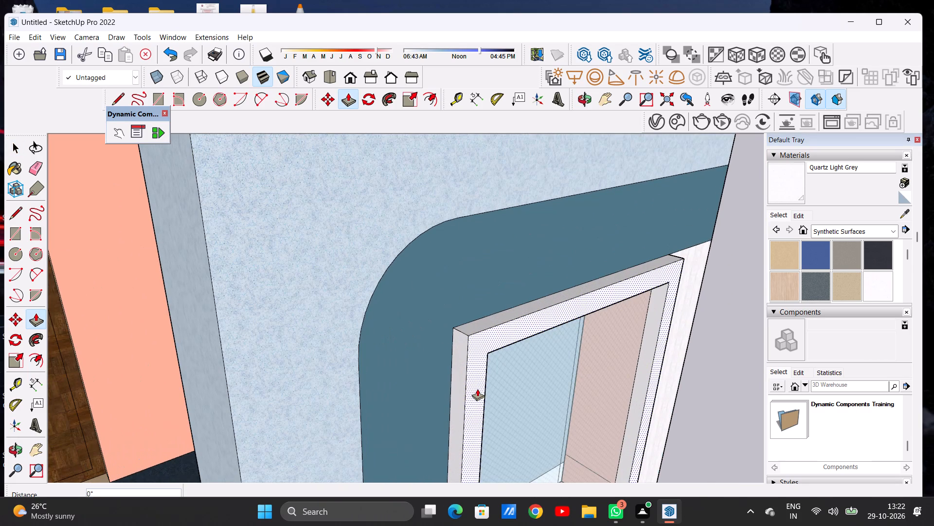
left_click(483, 393)
Push/Pull the first-floor window frame's front face outward by about 2 3/16".
scroll(471, 337, "down", 5)
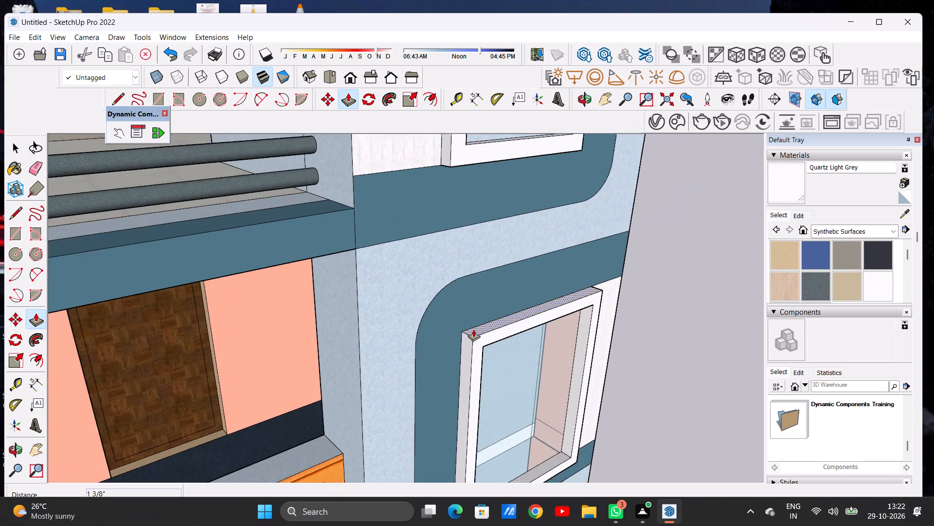
scroll(473, 329, "down", 20)
scroll(473, 329, "down", 2)
scroll(462, 402, "up", 18)
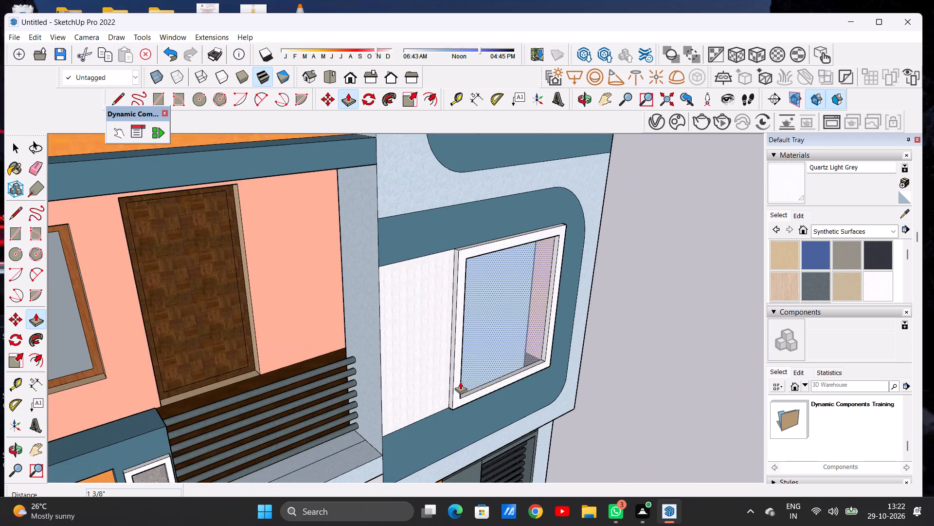
scroll(460, 382, "up", 5)
scroll(459, 384, "down", 1)
scroll(456, 390, "up", 6)
left_click(455, 388)
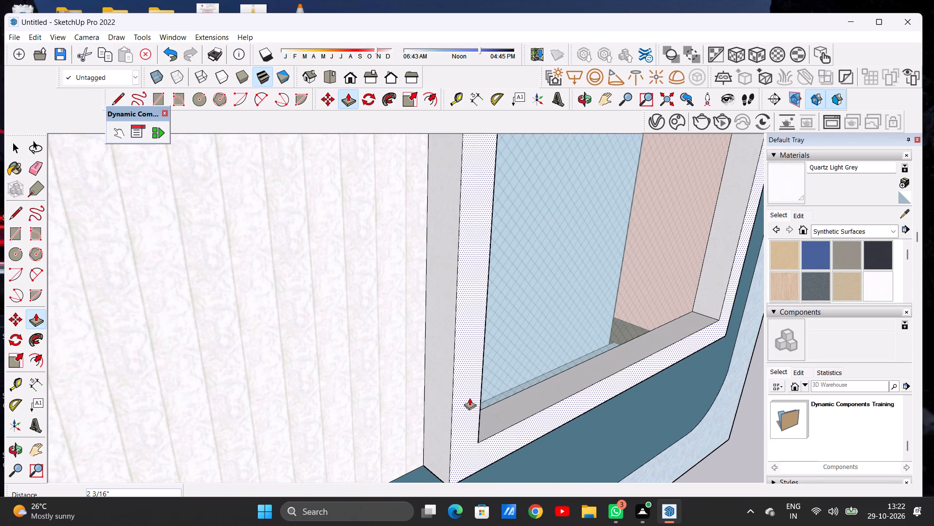
left_click(469, 396)
key("space")
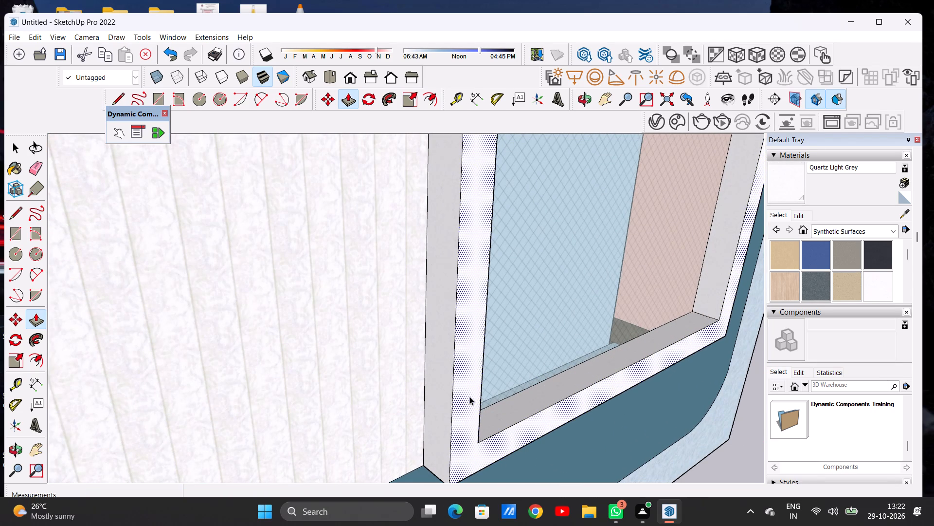
Examine the house's full front elevation, checking the three projecting window frames from a distance.
scroll(467, 357, "down", 12)
scroll(478, 349, "up", 1)
scroll(479, 350, "down", 2)
scroll(479, 350, "up", 1)
scroll(479, 350, "down", 4)
scroll(454, 341, "up", 1)
scroll(454, 341, "down", 4)
middle_click_drag(527, 345, 371, 294)
scroll(485, 318, "down", 13)
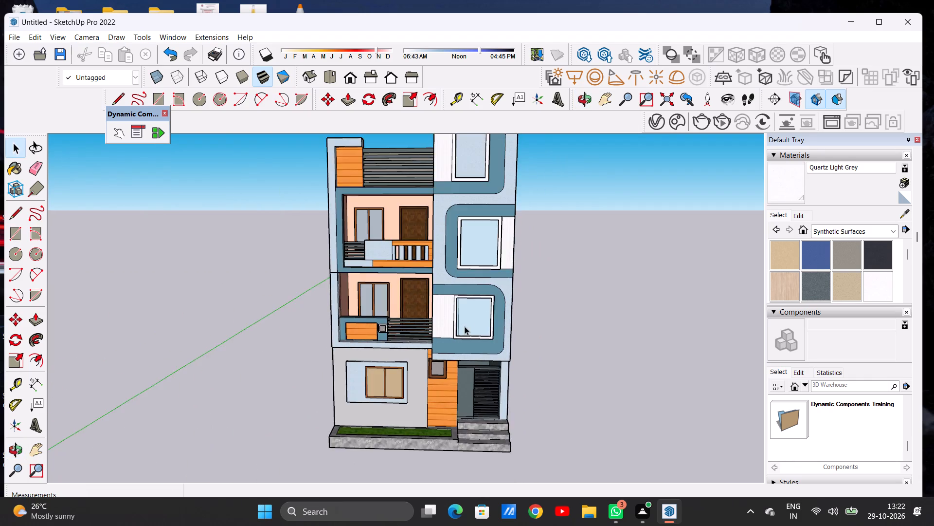
scroll(458, 336, "down", 6)
scroll(461, 244, "up", 1)
scroll(461, 241, "down", 1)
scroll(461, 241, "up", 7)
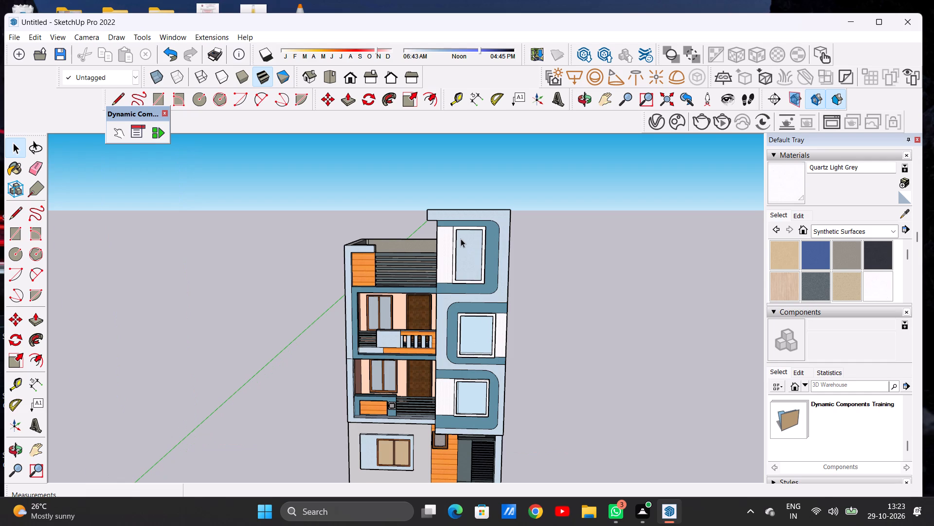
scroll(461, 239, "down", 2)
scroll(461, 239, "up", 1)
scroll(461, 239, "down", 7)
scroll(457, 235, "up", 4)
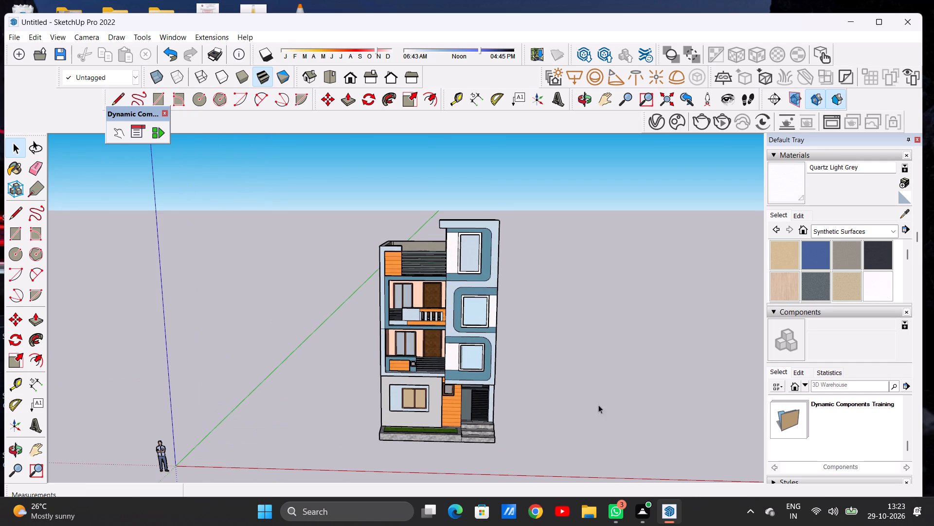
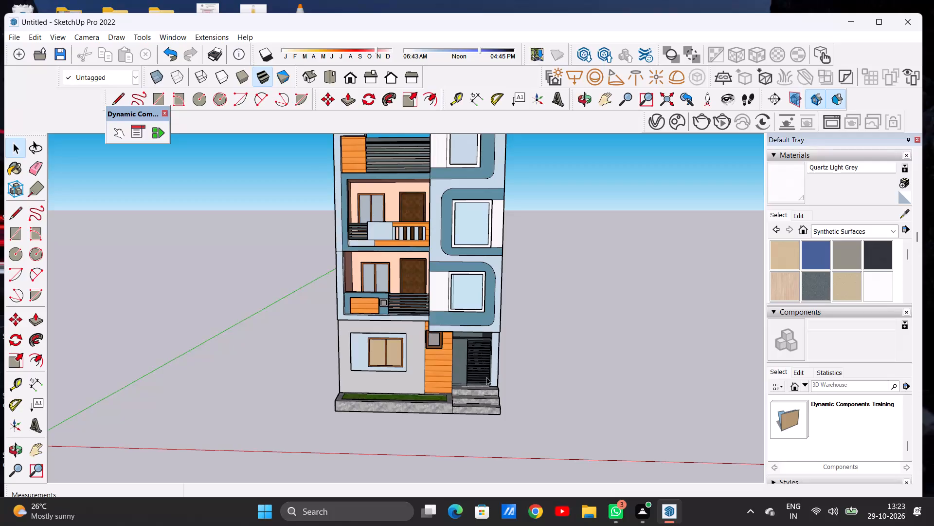
Examine the house from its side and in the standard front view, from the roof parapet down to the ground-floor entrance.
middle_click_drag(477, 371, 303, 362)
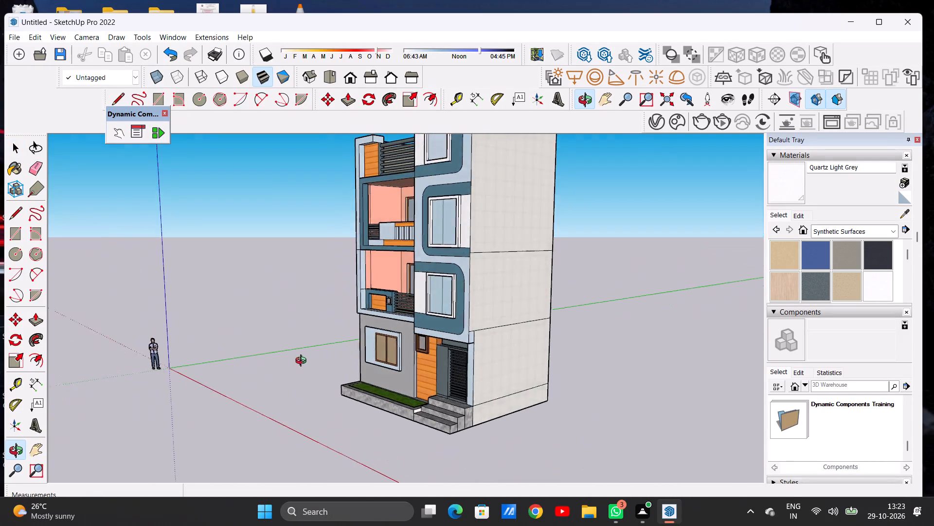
middle_click_drag(303, 362, 309, 366)
scroll(424, 354, "up", 20)
scroll(424, 354, "up", 4)
scroll(469, 320, "up", 1)
middle_click_drag(469, 320, 482, 317)
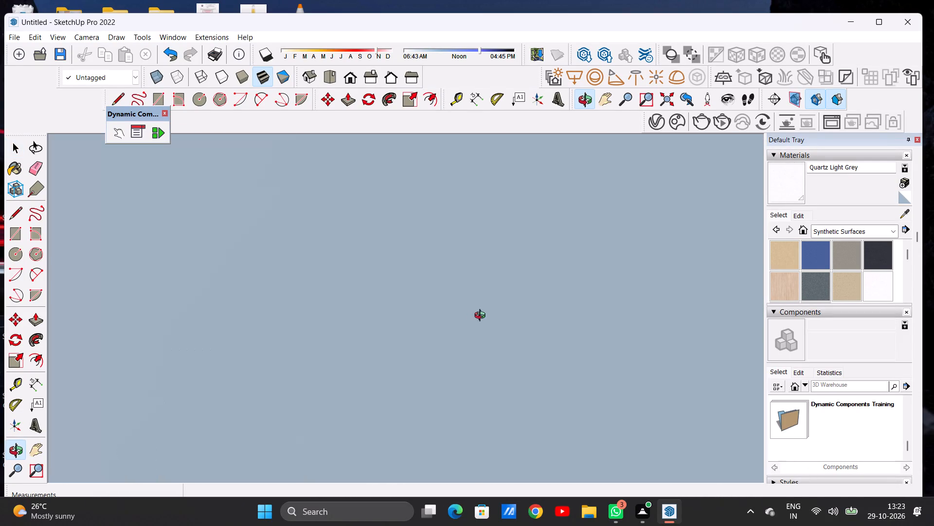
middle_click_drag(482, 317, 483, 317)
scroll(483, 321, "down", 4)
left_click(347, 76)
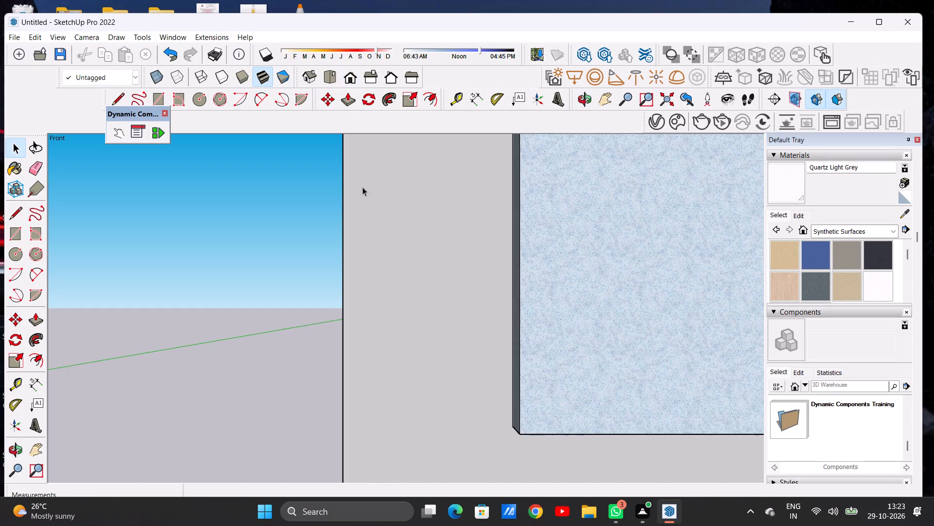
scroll(407, 281, "down", 9)
scroll(359, 333, "up", 2)
scroll(359, 333, "down", 19)
scroll(338, 367, "up", 1)
scroll(341, 366, "down", 1)
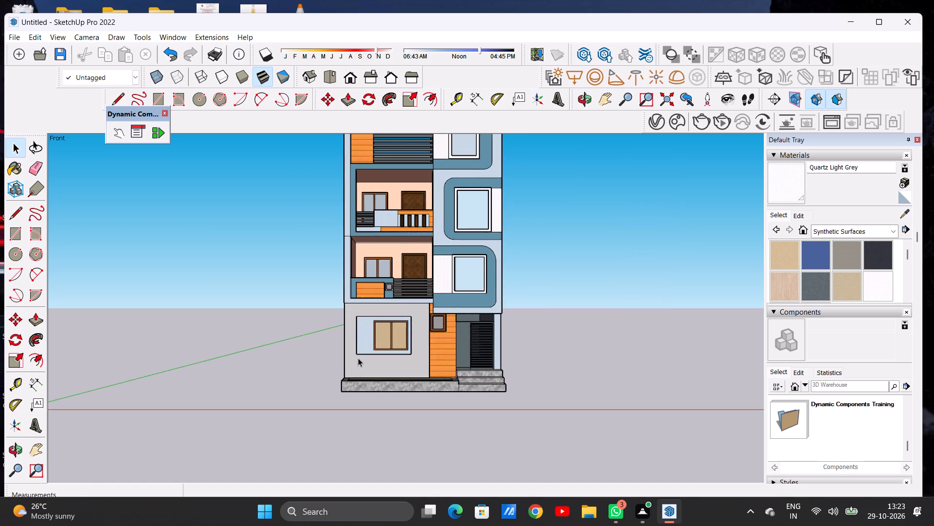
scroll(363, 365, "down", 6)
scroll(368, 356, "up", 1)
scroll(402, 226, "up", 1)
scroll(402, 225, "down", 2)
scroll(403, 224, "up", 6)
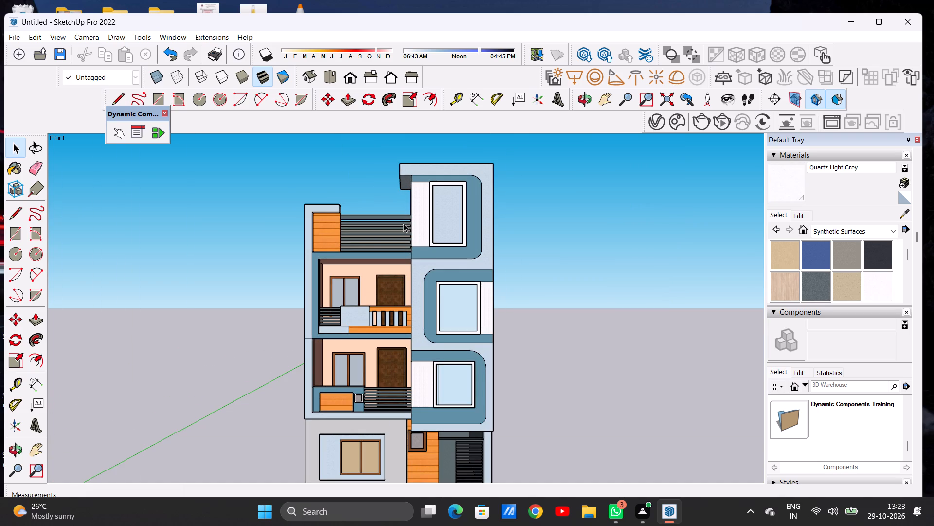
scroll(391, 225, "down", 10)
scroll(421, 320, "up", 4)
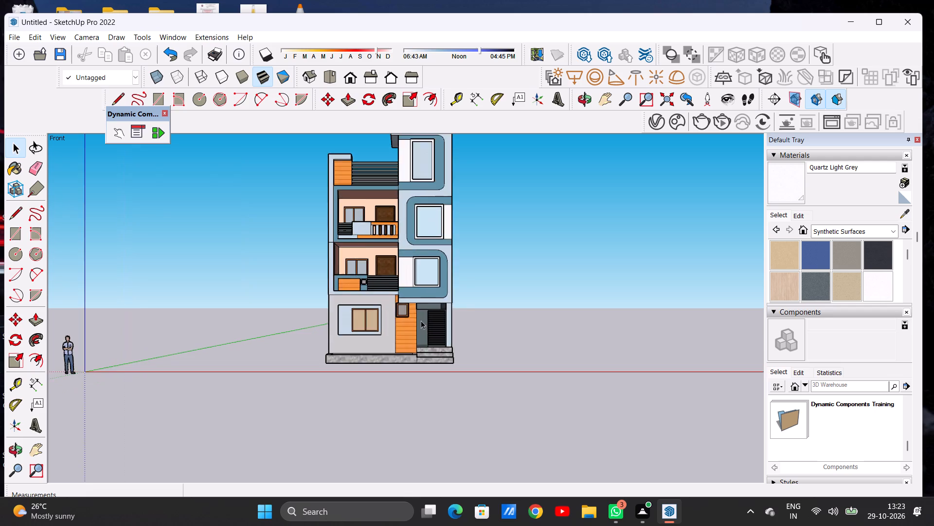
scroll(421, 320, "up", 20)
scroll(421, 320, "up", 3)
scroll(442, 291, "down", 4)
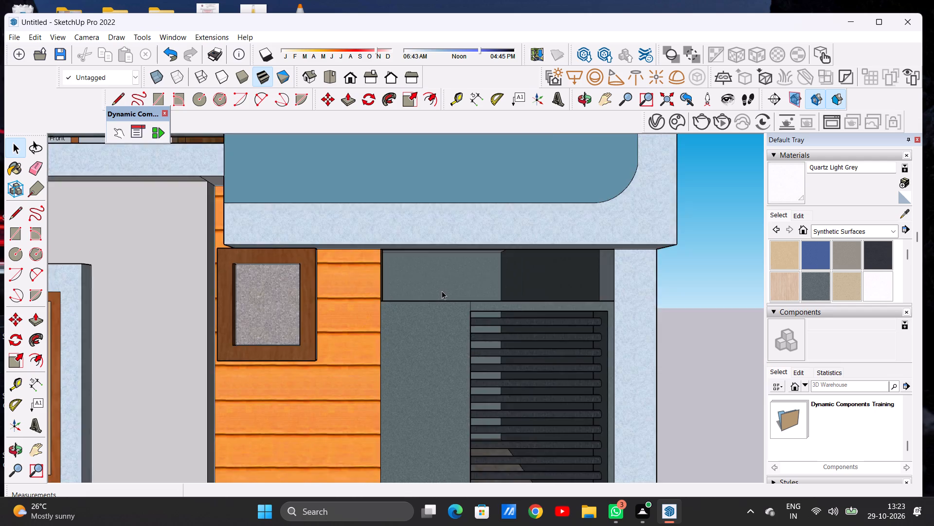
scroll(442, 291, "down", 20)
scroll(437, 315, "up", 1)
scroll(437, 315, "down", 3)
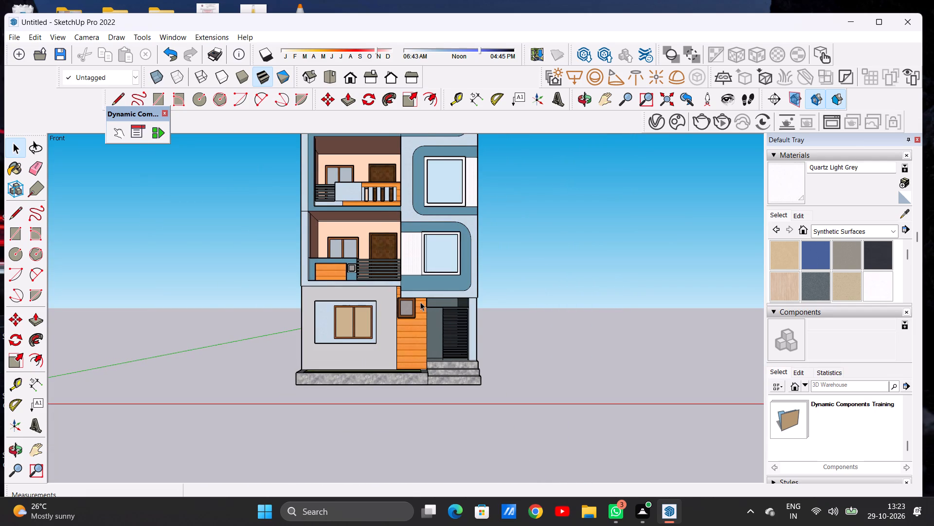
scroll(362, 324, "down", 7)
scroll(367, 277, "up", 6)
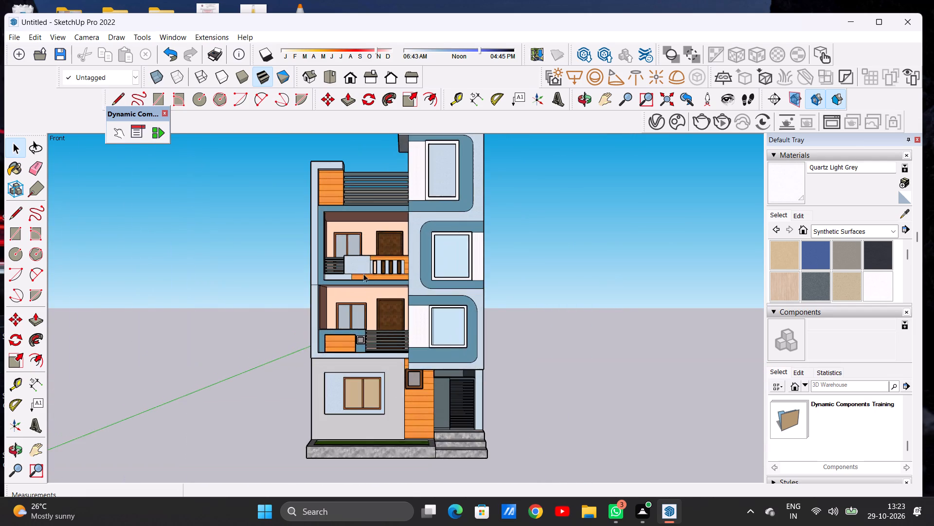
Examine the second-floor balcony railing and its panels up close from above.
scroll(363, 274, "up", 4)
scroll(363, 259, "down", 1)
scroll(363, 259, "up", 10)
middle_click_drag(367, 262, 368, 311)
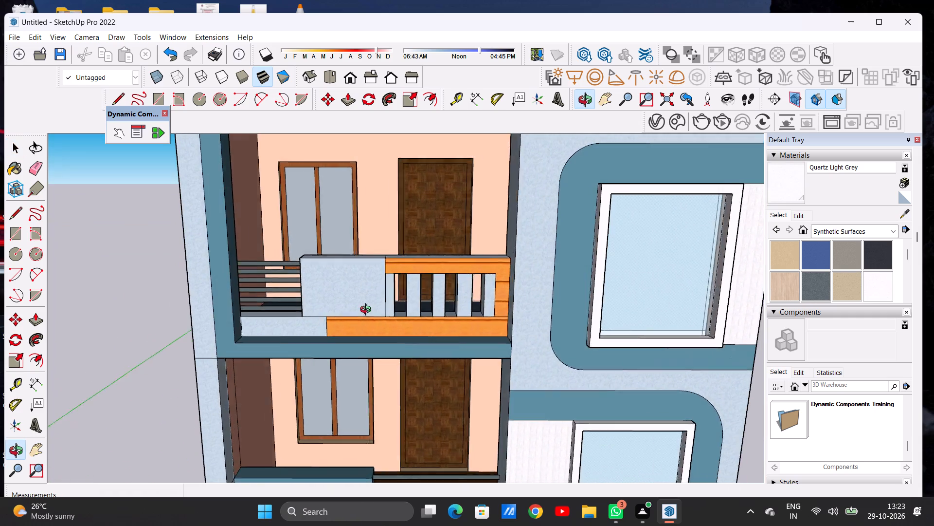
middle_click_drag(368, 311, 414, 344)
scroll(331, 281, "up", 6)
middle_click_drag(299, 285, 258, 264)
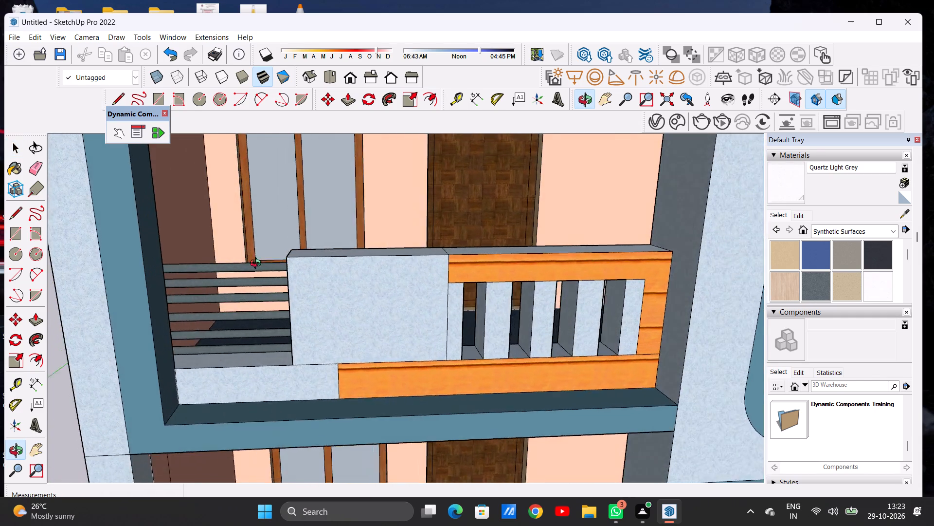
middle_click_drag(258, 264, 243, 270)
scroll(346, 295, "down", 20)
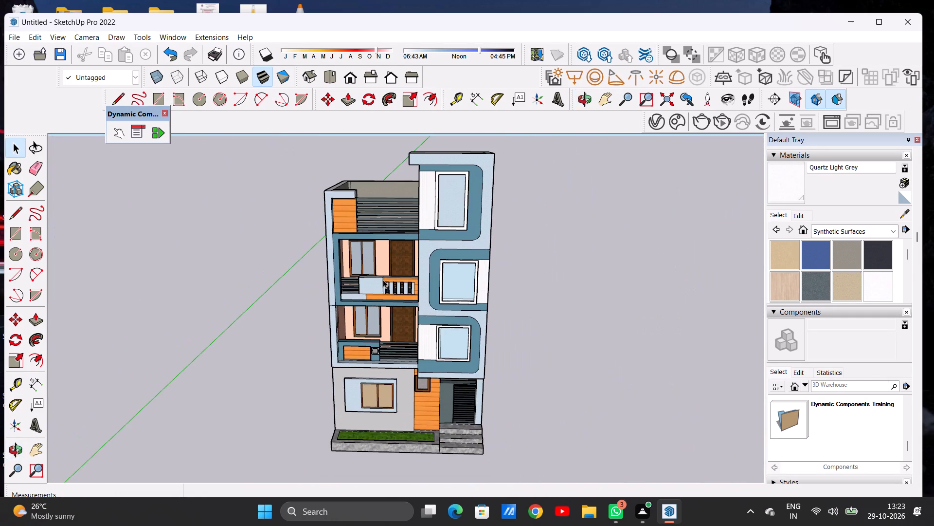
Examine the complete front elevation from a distance, comparing the upper floors with the ground floor.
middle_click_drag(377, 314, 377, 280)
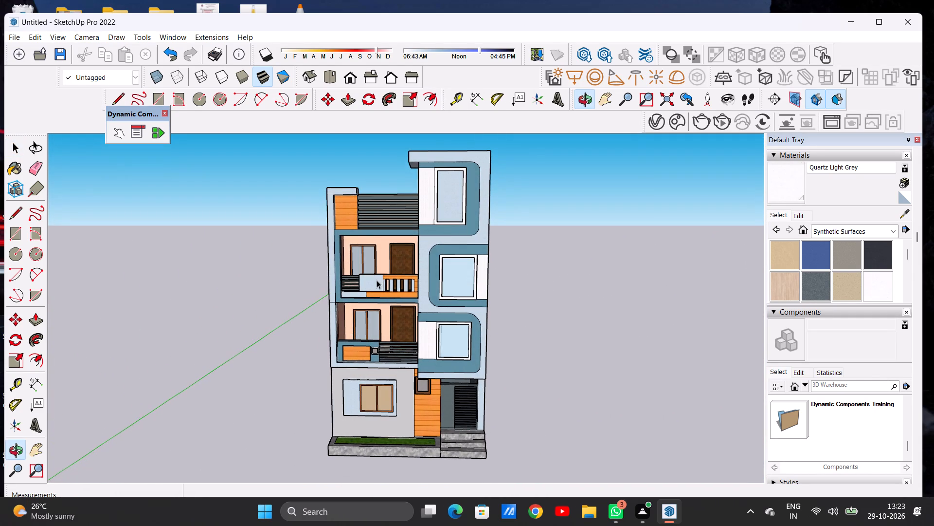
scroll(397, 273, "down", 9)
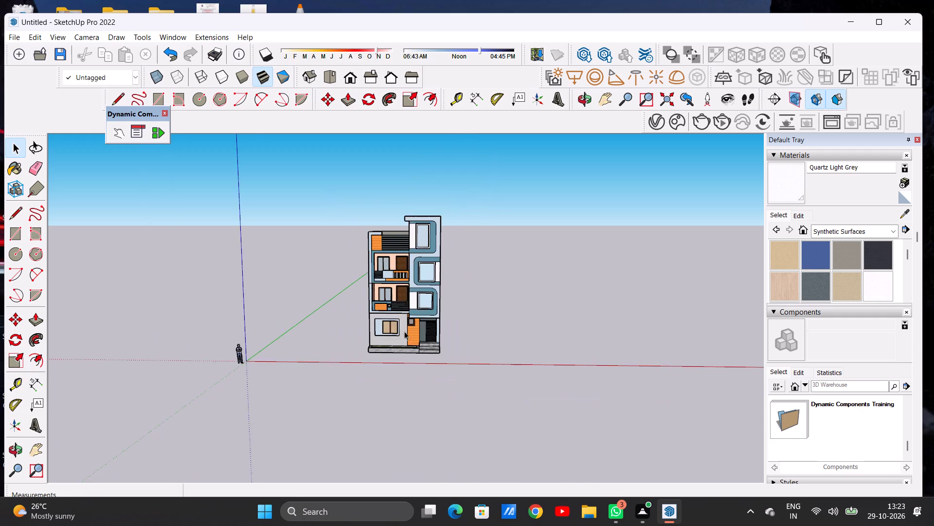
scroll(397, 366, "up", 7)
scroll(373, 362, "down", 7)
scroll(402, 222, "up", 4)
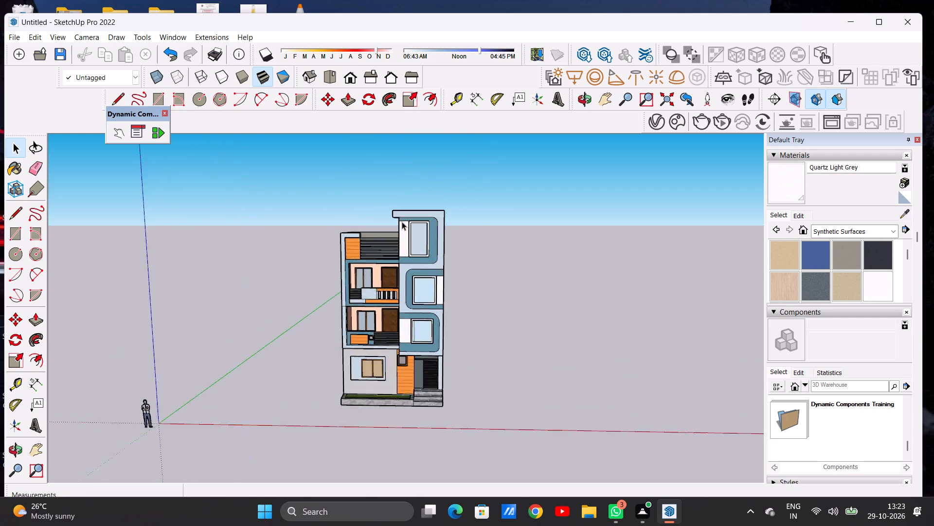
scroll(402, 222, "up", 5)
scroll(402, 224, "down", 6)
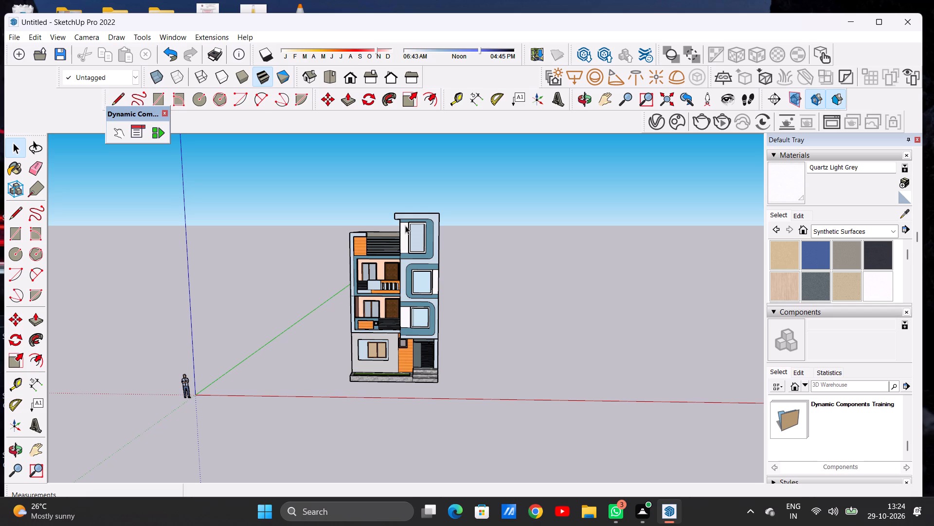
scroll(413, 262, "down", 4)
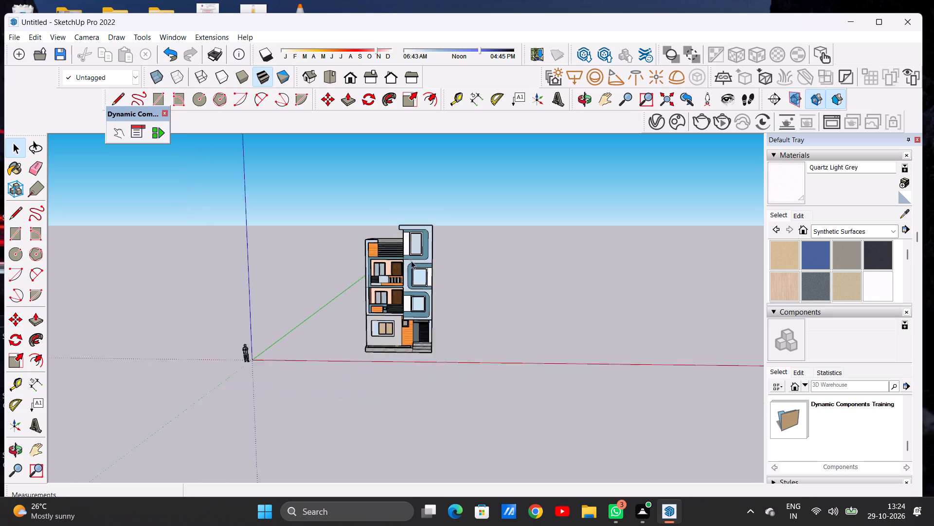
scroll(411, 261, "down", 7)
scroll(411, 261, "up", 1)
scroll(390, 250, "down", 5)
scroll(385, 297, "up", 6)
scroll(385, 298, "down", 1)
scroll(390, 292, "up", 18)
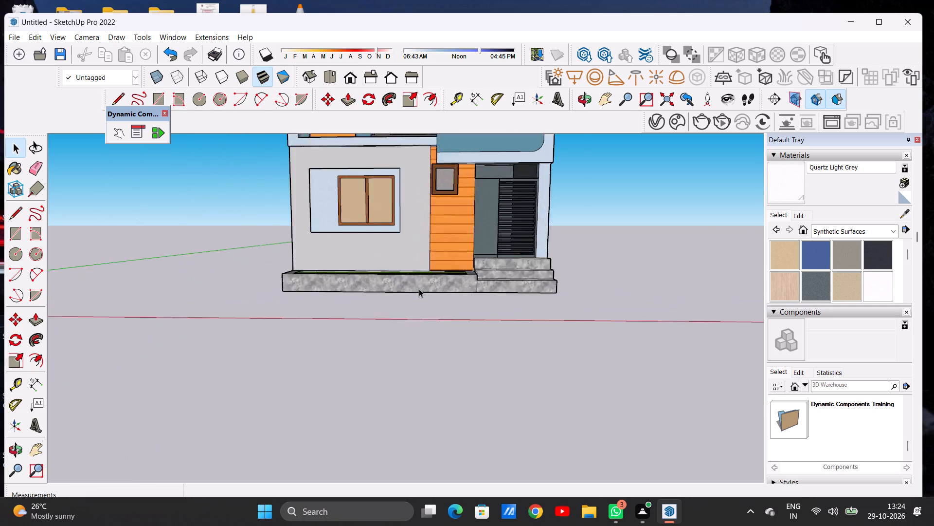
Examine the base of the house around the grass planter and entrance steps, including the ground in front.
scroll(419, 289, "up", 3)
scroll(419, 289, "down", 9)
middle_click_drag(455, 274, 456, 362)
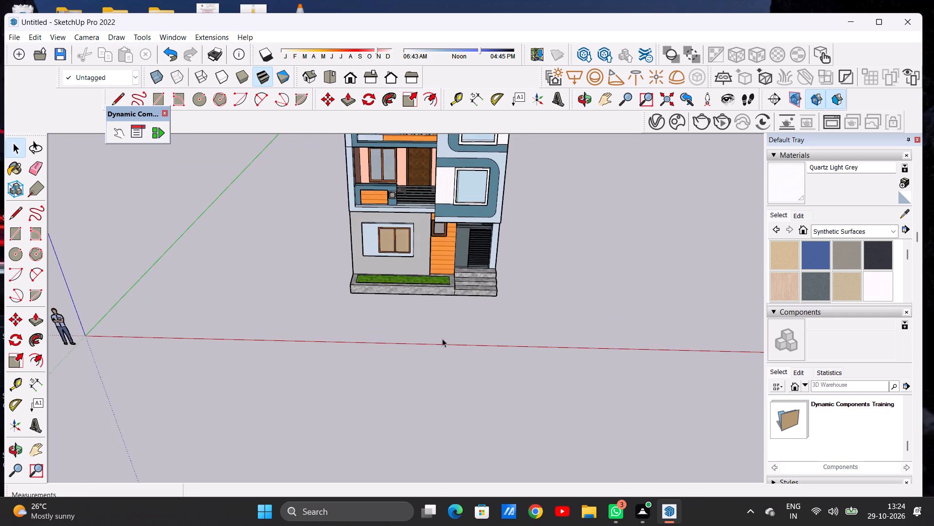
scroll(441, 311, "up", 7)
scroll(447, 299, "down", 1)
scroll(447, 299, "up", 8)
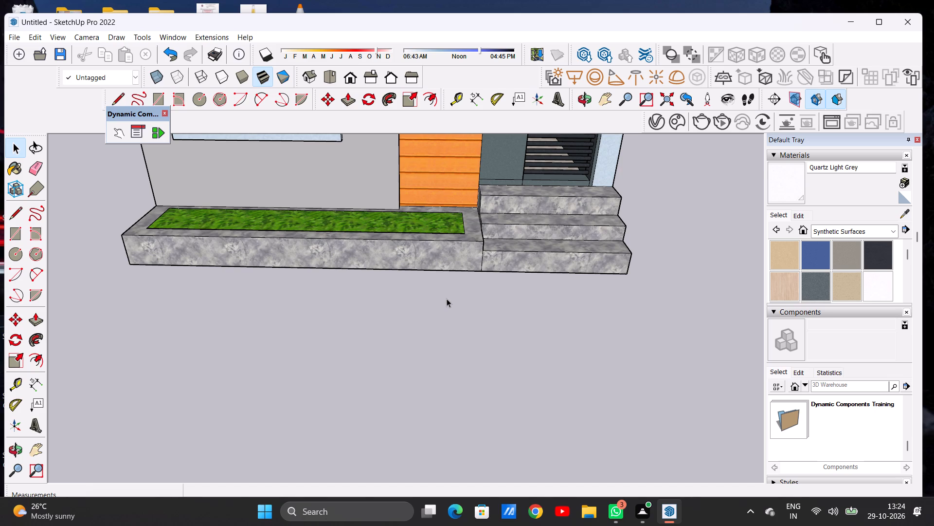
scroll(509, 268, "down", 13)
scroll(446, 282, "up", 3)
scroll(446, 282, "down", 1)
scroll(445, 282, "up", 3)
scroll(440, 256, "down", 5)
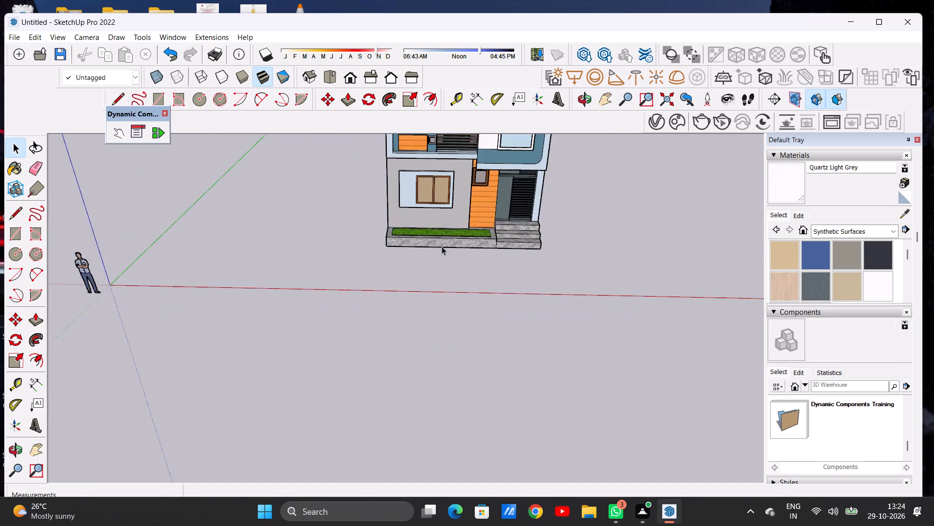
Draw a ground rectangle about 23' 7" by 7' 6" along the front base of the planter and entrance steps.
scroll(442, 246, "down", 5)
middle_click_drag(443, 244, 443, 298)
scroll(435, 251, "up", 14)
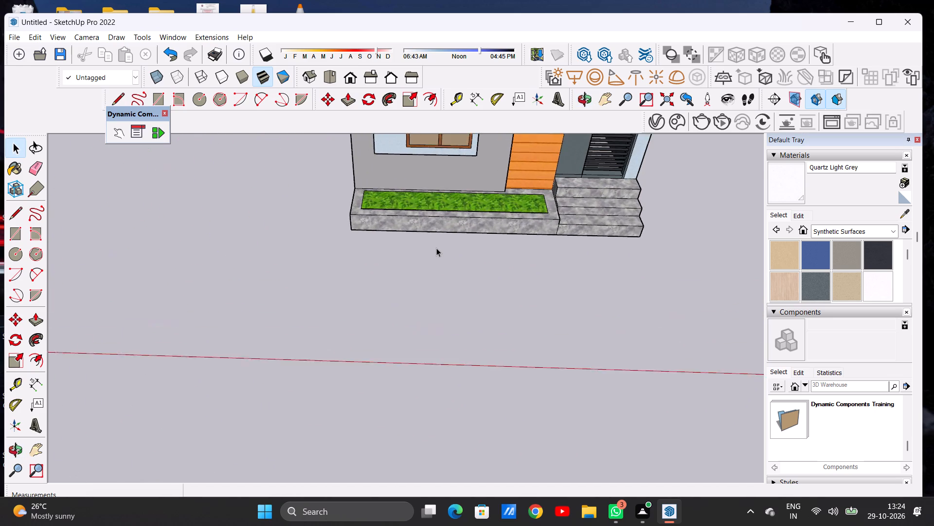
scroll(436, 248, "up", 1)
scroll(439, 247, "down", 6)
middle_click_drag(452, 229, 461, 263)
scroll(485, 240, "up", 5)
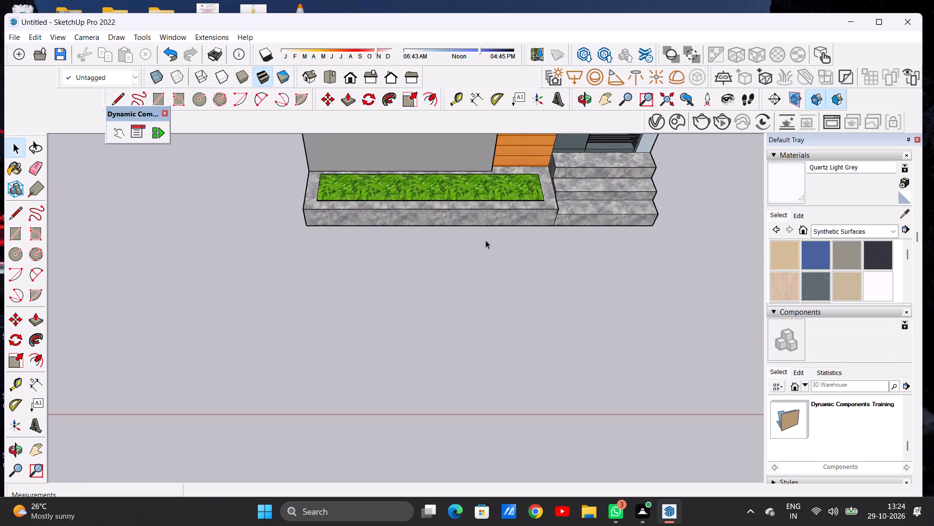
scroll(485, 240, "up", 3)
key("r")
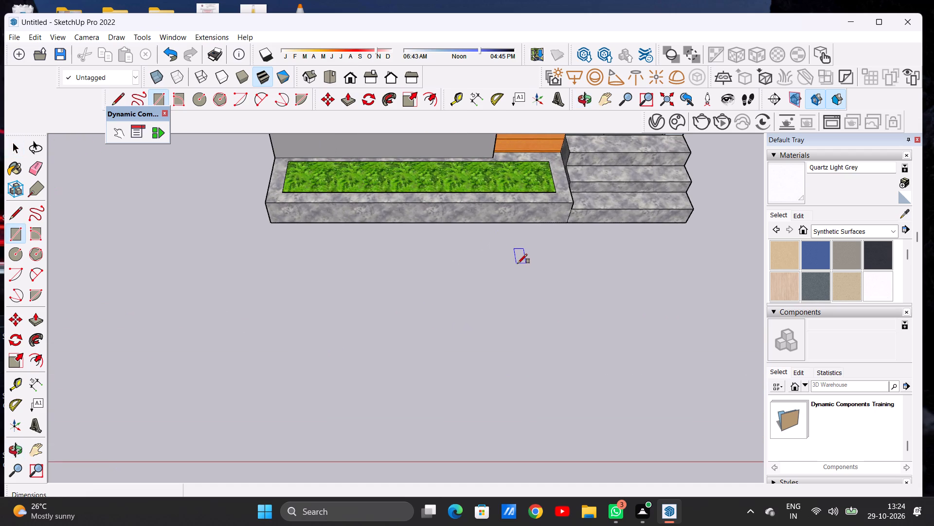
left_click(269, 224)
scroll(285, 220, "down", 9)
scroll(490, 224, "up", 2)
scroll(478, 227, "down", 1)
scroll(472, 227, "up", 9)
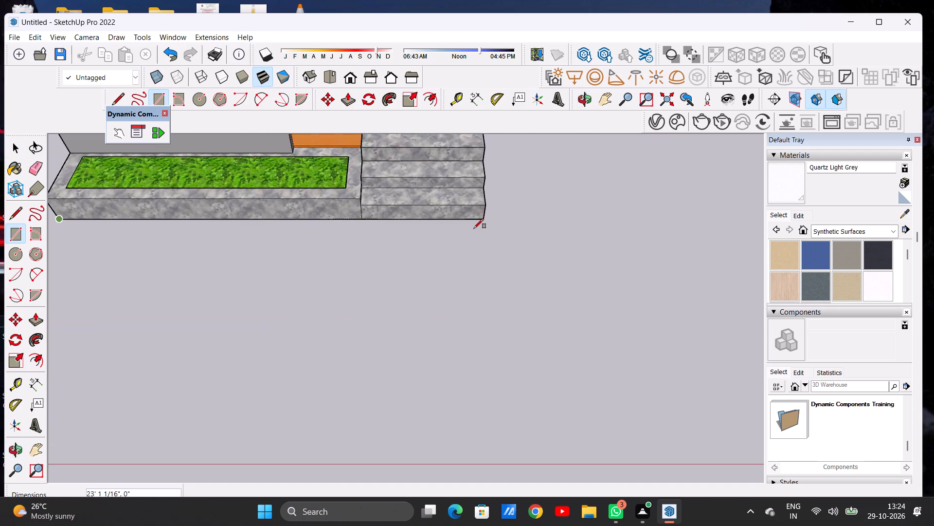
scroll(474, 228, "up", 5)
left_click(485, 212)
scroll(496, 287, "down", 6)
scroll(505, 277, "up", 1)
scroll(512, 267, "down", 8)
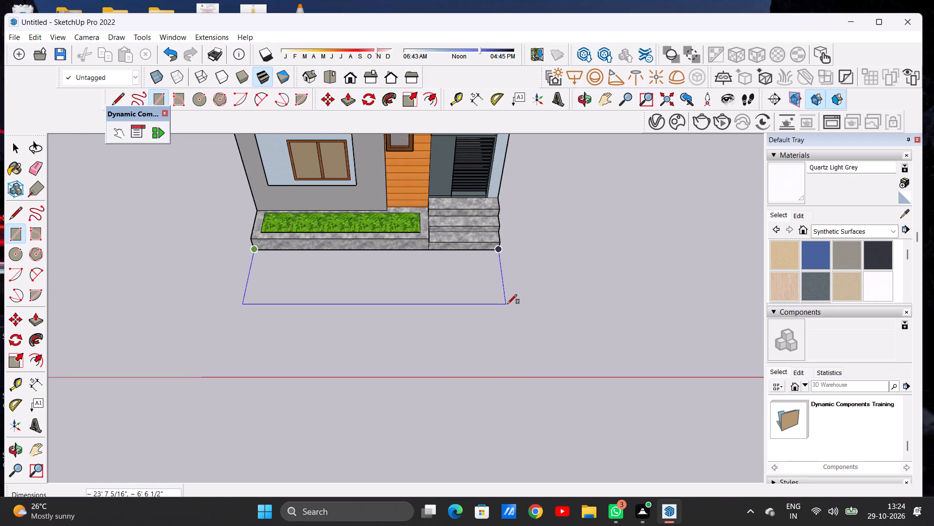
left_click(505, 313)
key("space")
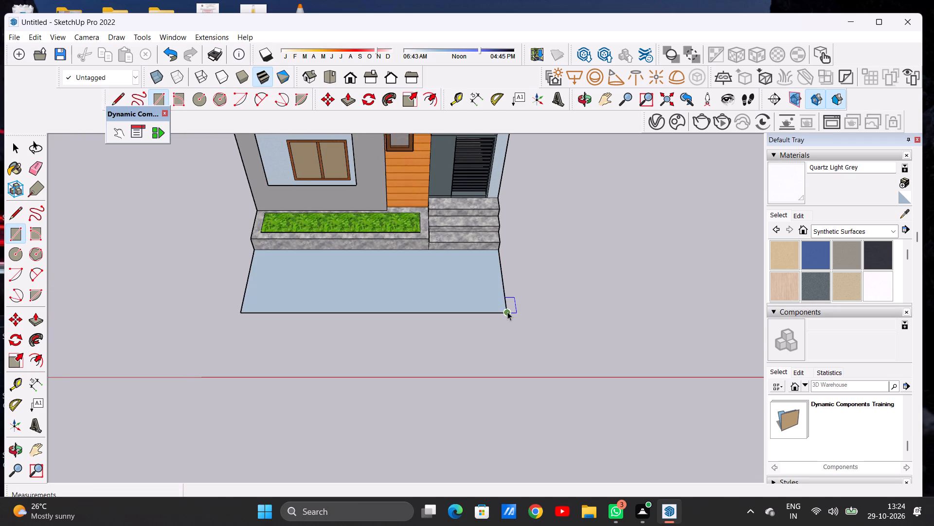
Draw an adjoining ground rectangle beyond the entrance-steps end of the front strip, matching its depth of about 7' 6".
type("R")
scroll(424, 237, "down", 7)
middle_click_drag(493, 258, 489, 257)
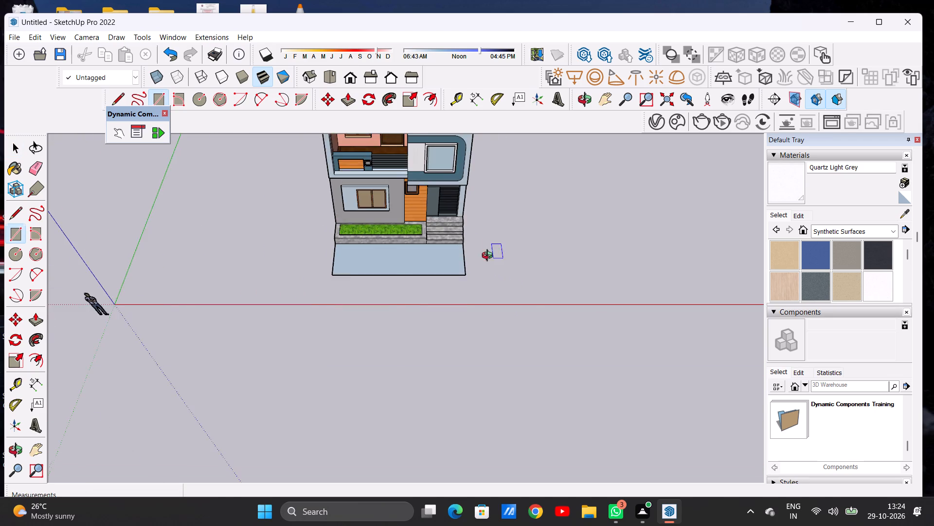
middle_click_drag(489, 257, 359, 234)
scroll(508, 283, "up", 9)
scroll(483, 302, "down", 1)
scroll(482, 303, "up", 4)
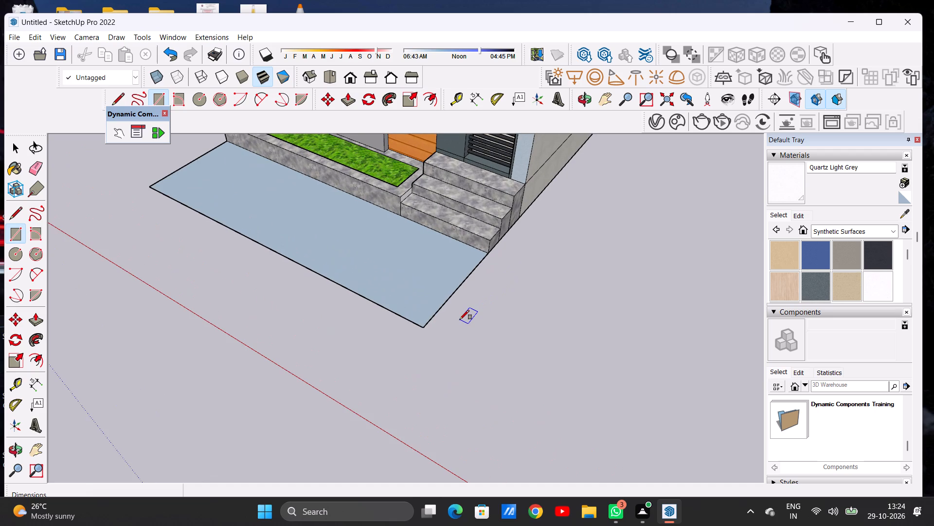
left_click(422, 326)
left_click(491, 253)
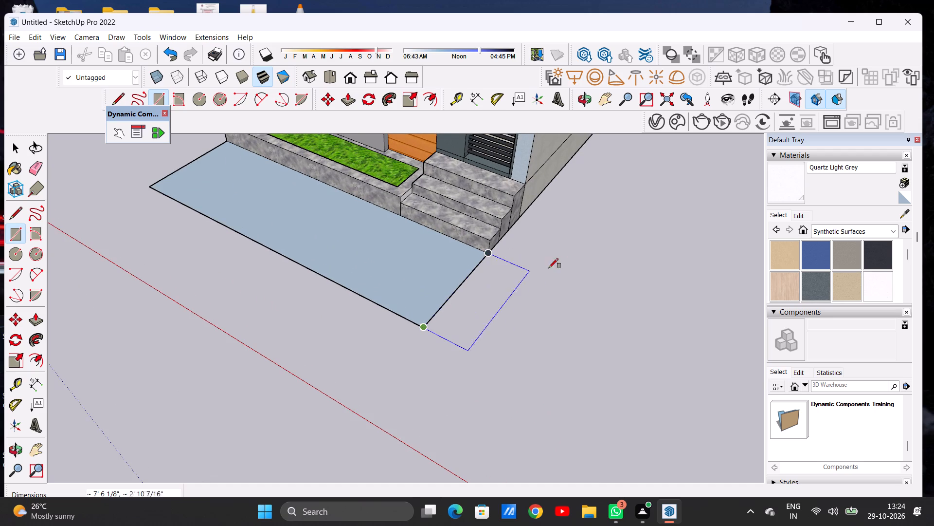
left_click(574, 302)
Draw an adjoining ground rectangle about 7' 6" by 4' 9" beyond the planter end of the front strip.
scroll(590, 292, "down", 10)
scroll(570, 291, "up", 1)
scroll(570, 291, "down", 2)
middle_click_drag(366, 268, 651, 237)
scroll(558, 226, "down", 8)
middle_click_drag(291, 302, 364, 320)
scroll(361, 285, "up", 20)
scroll(361, 285, "up", 4)
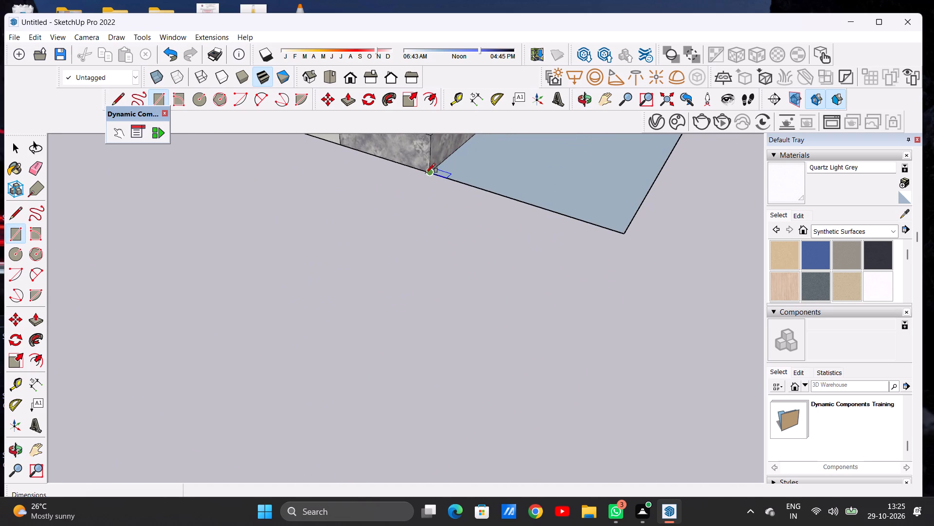
left_click(426, 173)
left_click(626, 233)
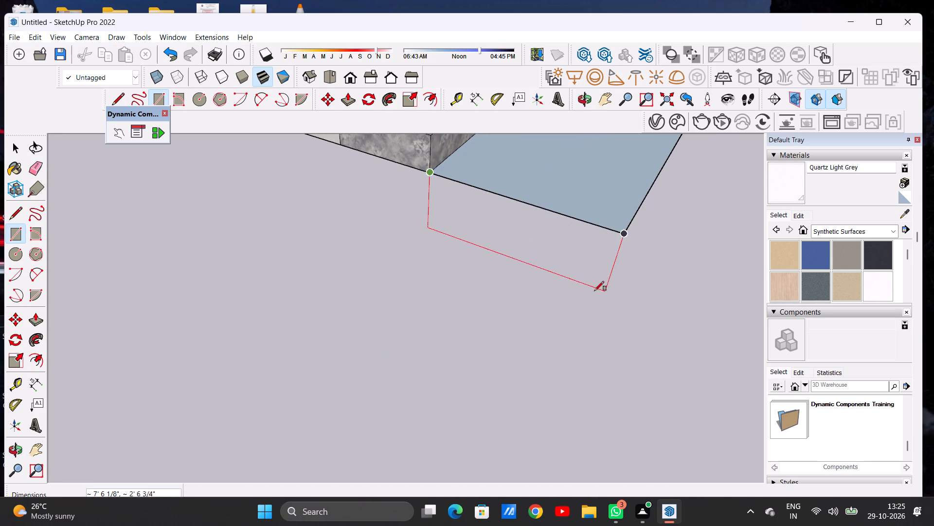
left_click(570, 316)
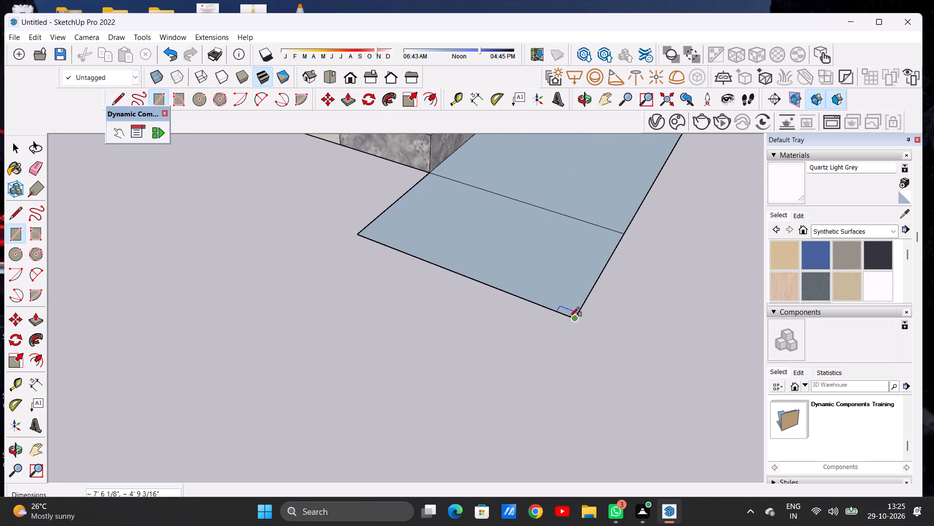
key("space")
scroll(521, 233, "down", 4)
scroll(518, 242, "up", 1)
scroll(518, 243, "down", 5)
scroll(399, 280, "up", 1)
scroll(393, 284, "down", 10)
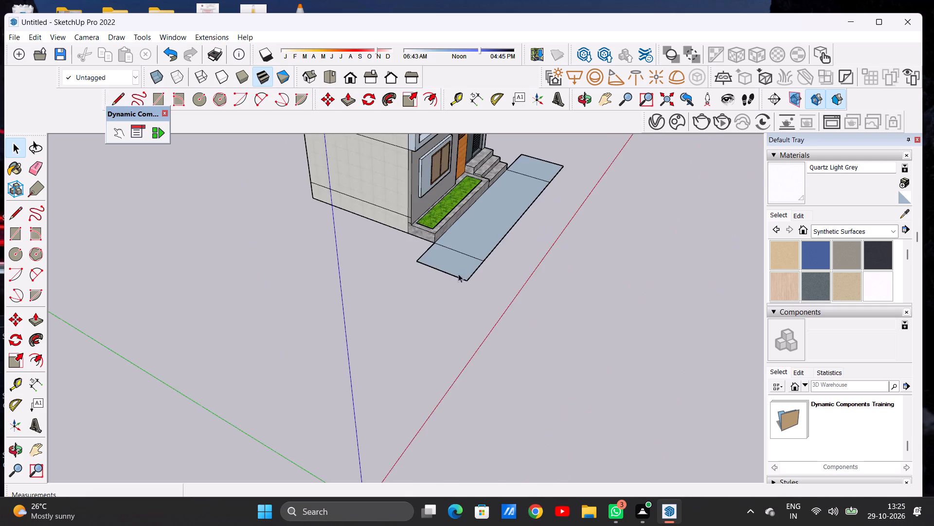
Erase the two dividing lines between the three ground rectangles to merge them into one strip.
scroll(458, 274, "down", 1)
middle_click_drag(607, 237, 353, 235)
scroll(500, 268, "up", 3)
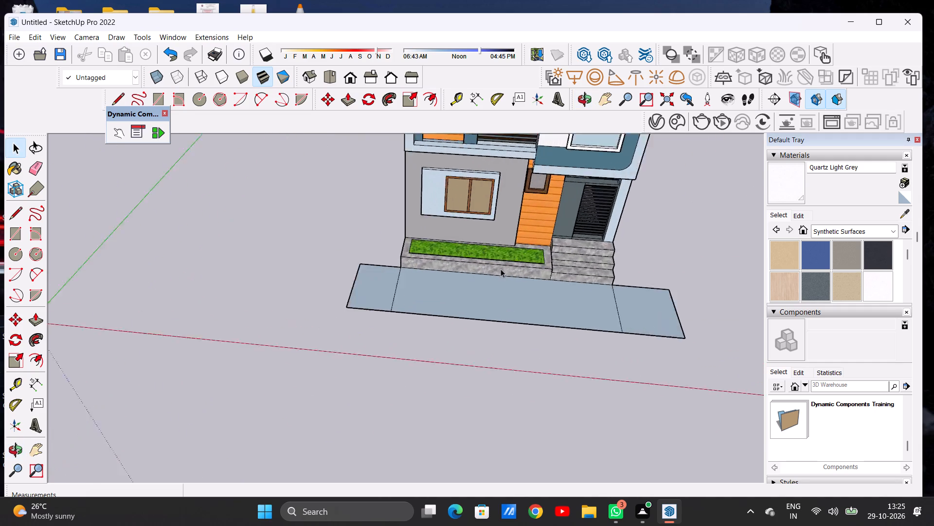
scroll(501, 269, "up", 4)
key("e")
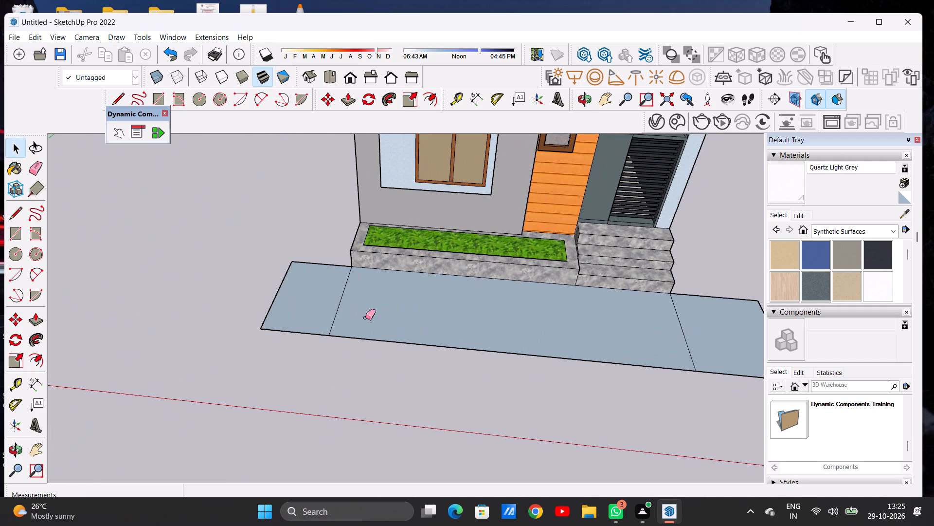
scroll(343, 307, "up", 4)
left_click_drag(338, 297, 342, 301)
scroll(342, 301, "down", 12)
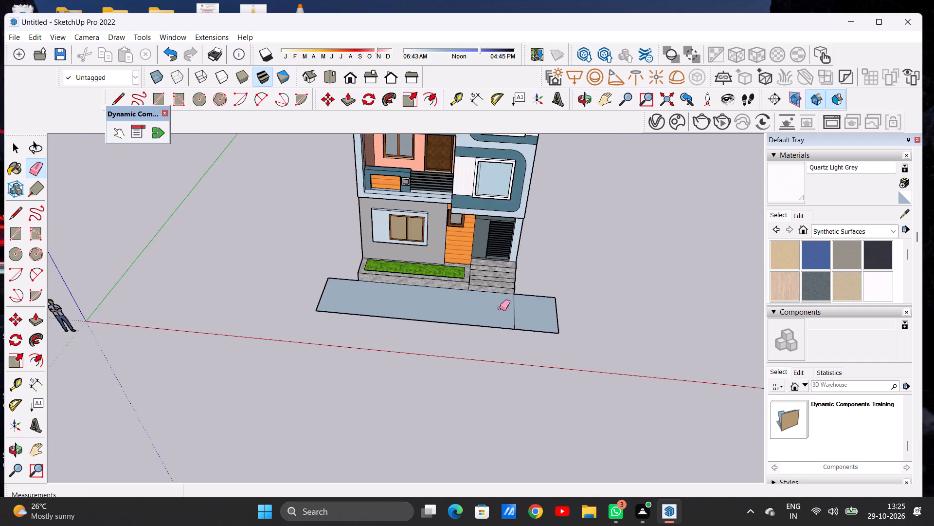
scroll(527, 308, "up", 11)
left_click_drag(499, 307, 491, 310)
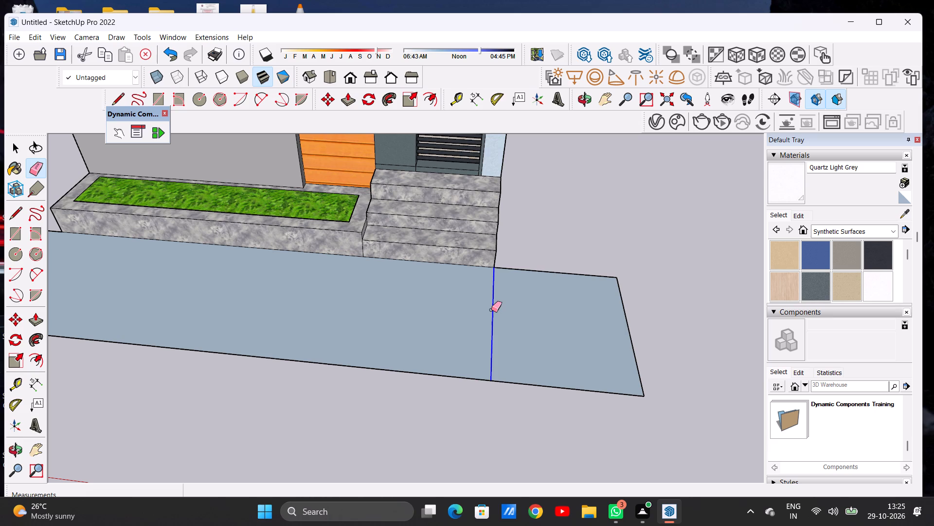
key("space")
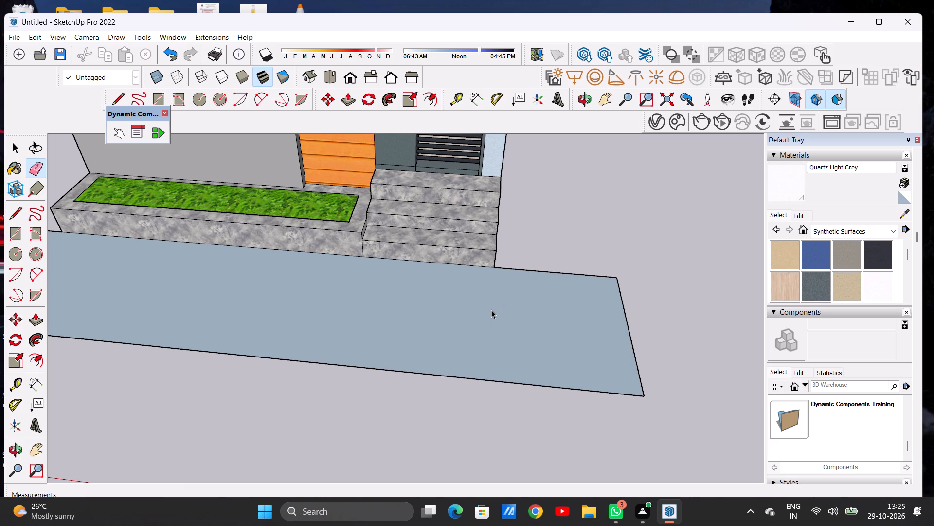
Examine the merged ground strip in front of the planter and entrance steps.
scroll(504, 284, "down", 13)
scroll(544, 256, "up", 2)
scroll(544, 256, "down", 19)
middle_click_drag(479, 263, 483, 239)
scroll(483, 271, "up", 2)
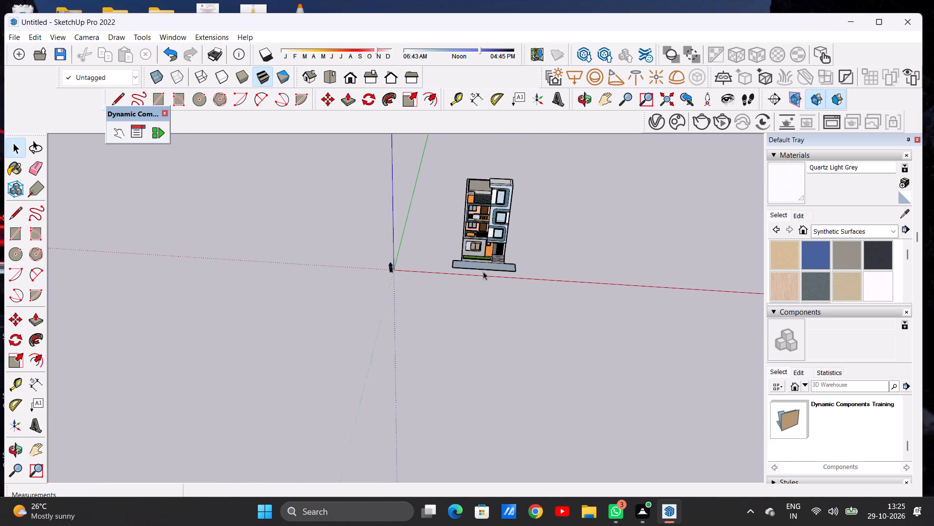
scroll(483, 271, "up", 13)
middle_click_drag(414, 255, 417, 294)
scroll(441, 277, "up", 5)
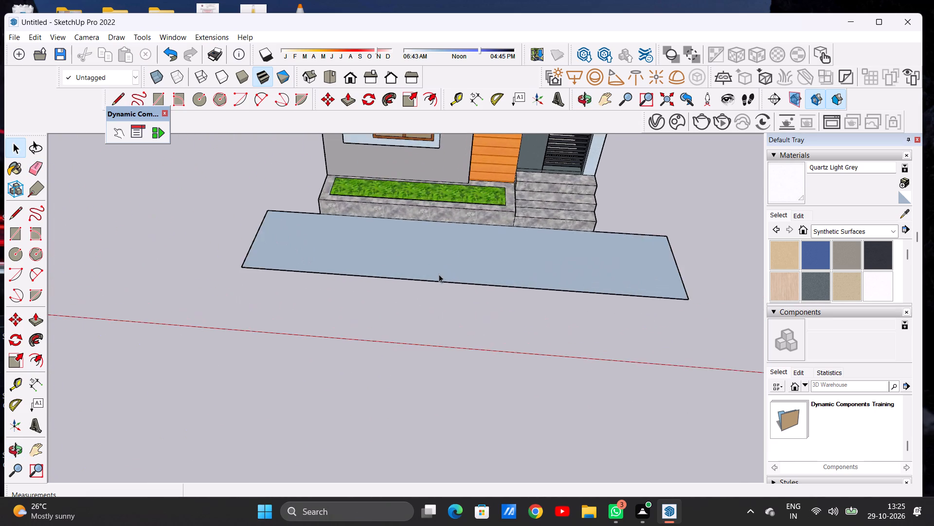
scroll(439, 274, "up", 6)
scroll(308, 256, "down", 7)
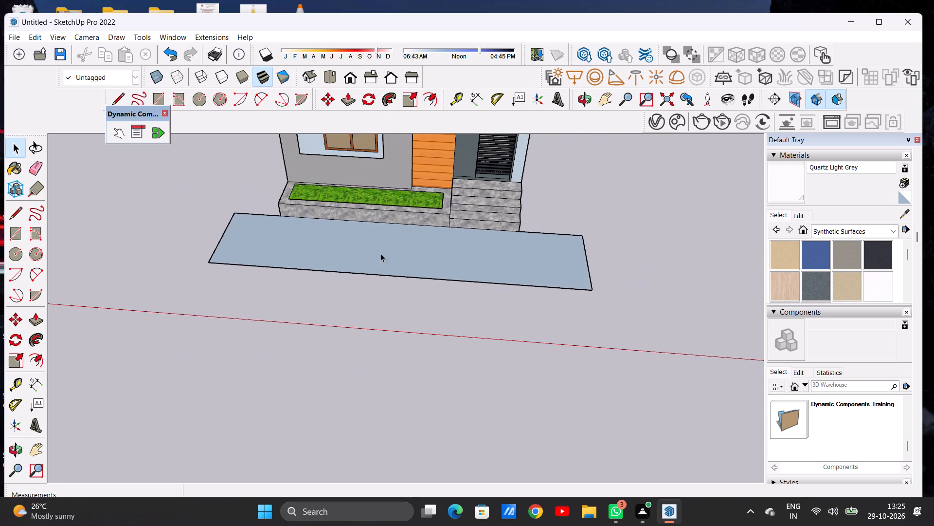
middle_click_drag(392, 251, 412, 262)
scroll(606, 249, "down", 7)
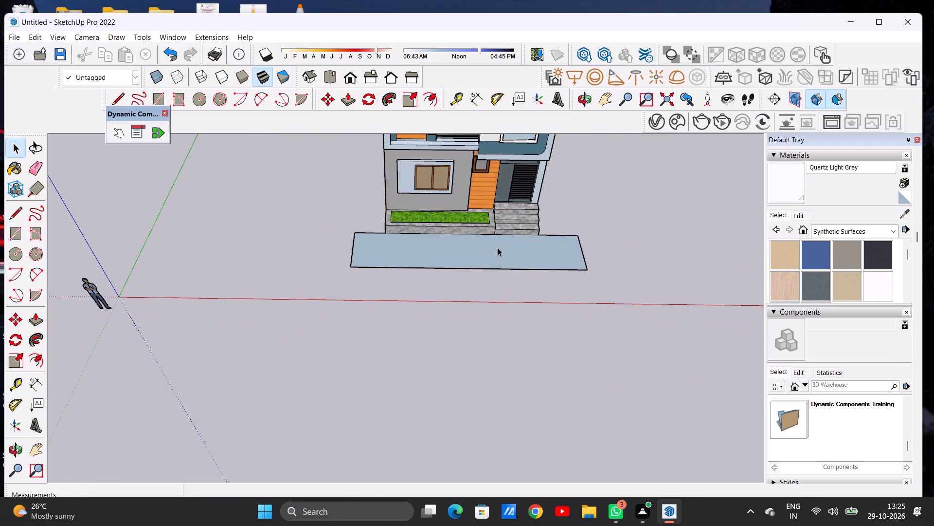
middle_click_drag(500, 248, 500, 272)
scroll(530, 259, "up", 13)
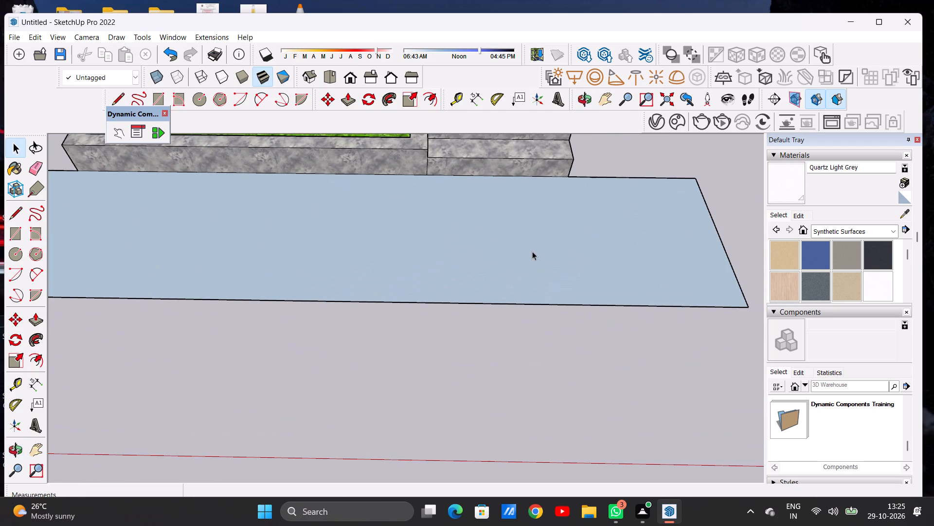
Extend the ground strip outward with a full-width rectangle about 34' 5" by 2' 8", and erase the shared line.
key("r")
scroll(557, 243, "down", 2)
scroll(567, 239, "up", 1)
scroll(570, 237, "down", 5)
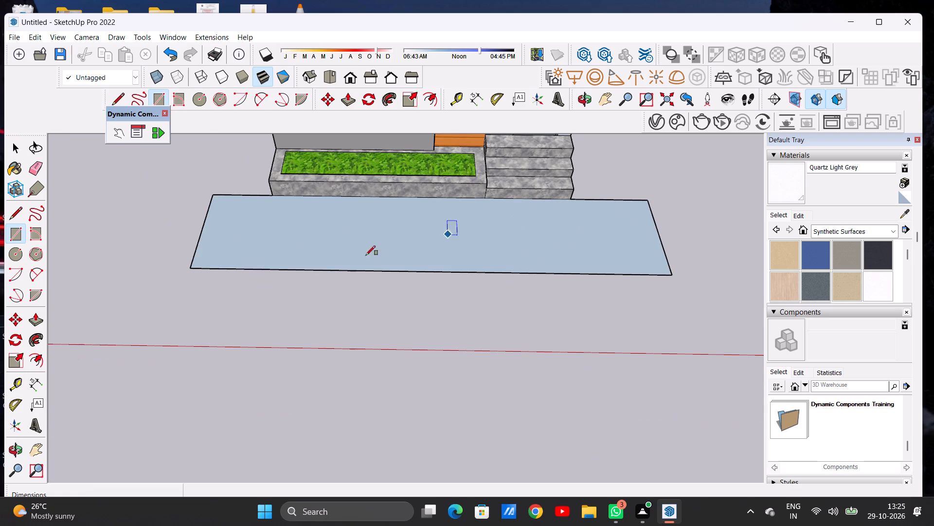
left_click(191, 268)
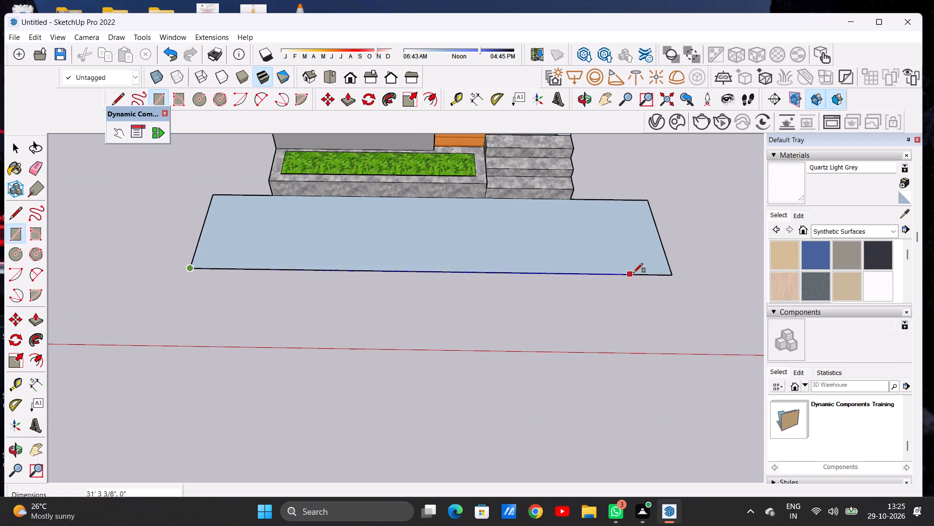
left_click(673, 276)
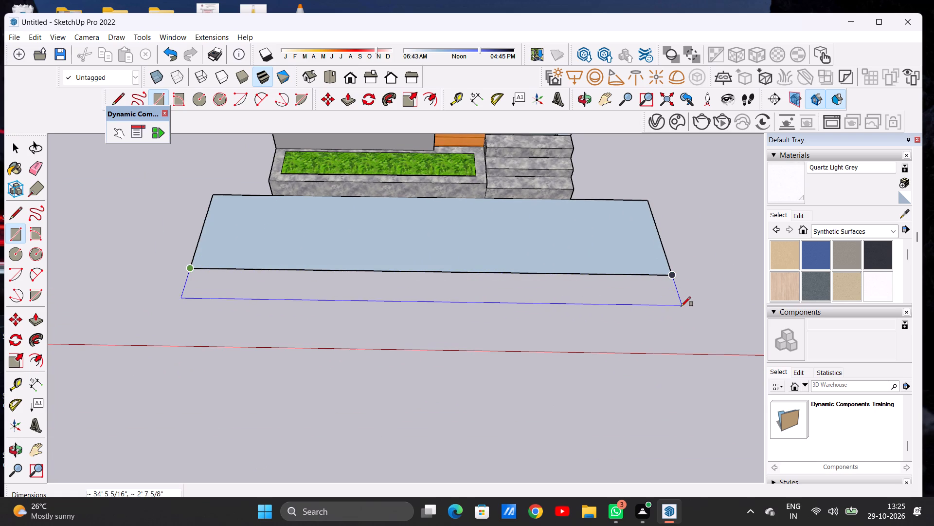
left_click(682, 307)
key("space")
type("E")
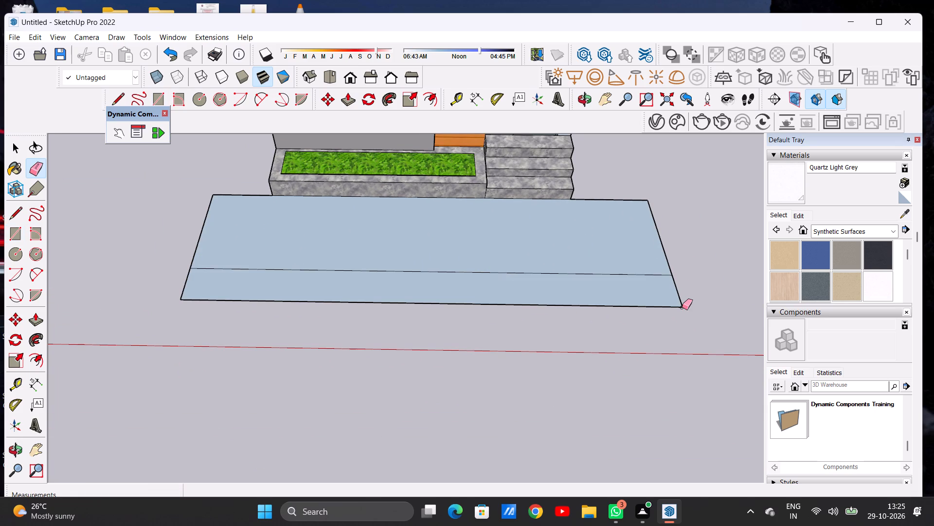
left_click_drag(633, 270, 634, 280)
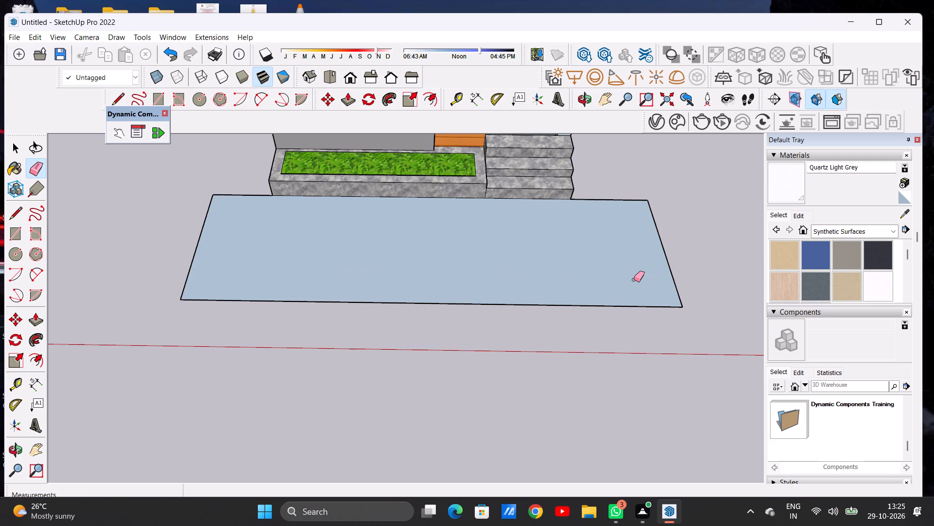
key("space")
Examine the enlarged ground strip and the house front from above, from ground level and from below.
scroll(519, 232, "down", 13)
middle_click_drag(507, 279, 507, 190)
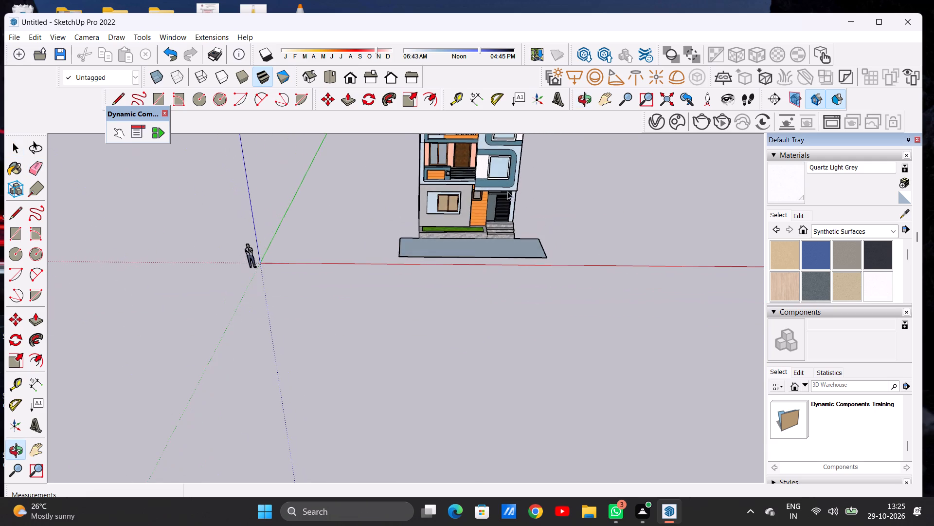
middle_click_drag(510, 284, 480, 185)
scroll(492, 269, "up", 13)
scroll(486, 213, "down", 6)
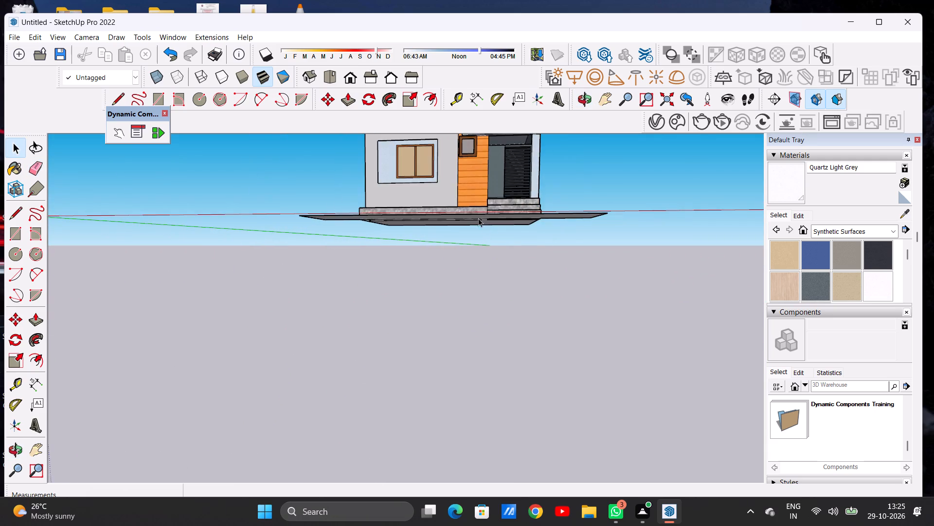
middle_click_drag(478, 204, 481, 341)
scroll(484, 277, "down", 5)
middle_click_drag(433, 251, 451, 289)
scroll(511, 271, "up", 6)
scroll(511, 271, "down", 1)
scroll(512, 271, "up", 6)
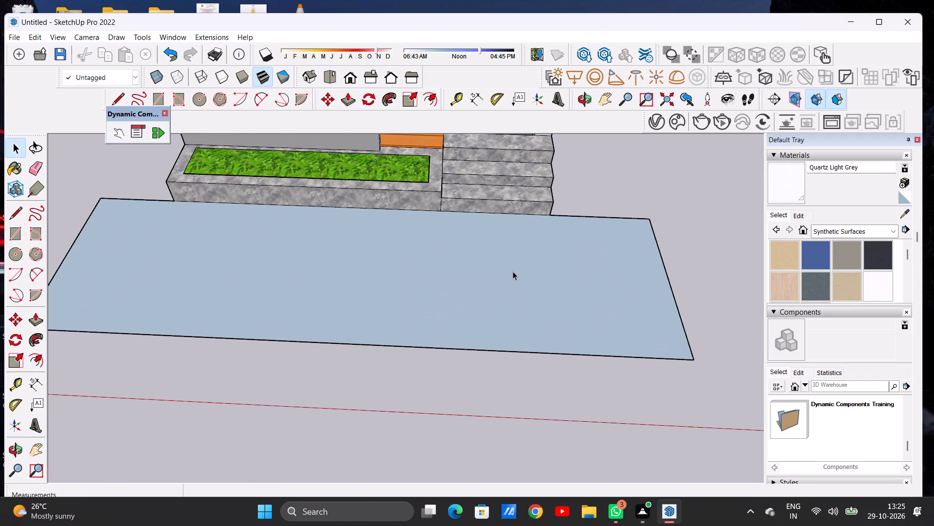
scroll(354, 280, "down", 10)
middle_click_drag(297, 301, 329, 313)
scroll(312, 291, "up", 3)
scroll(312, 291, "down", 1)
scroll(312, 291, "up", 5)
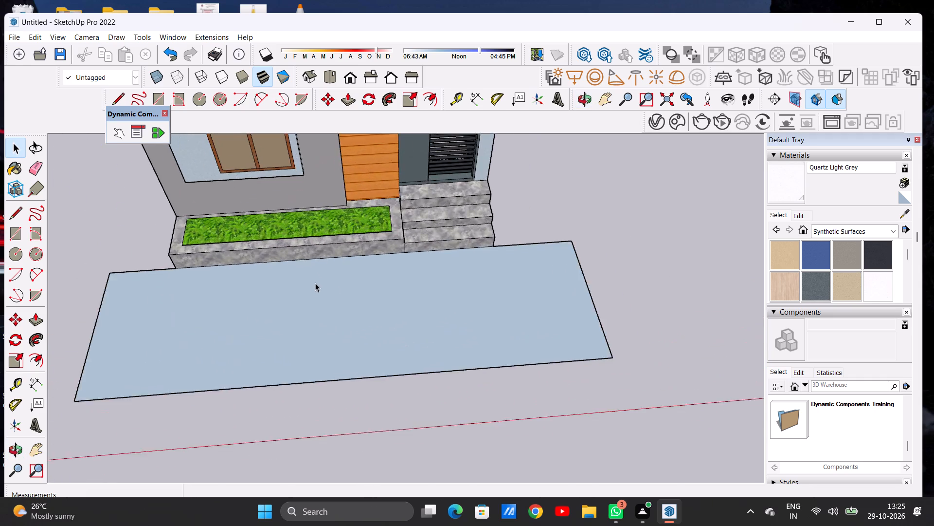
scroll(315, 283, "up", 6)
scroll(320, 282, "down", 8)
middle_click_drag(417, 302, 404, 210)
middle_click_drag(377, 331, 395, 188)
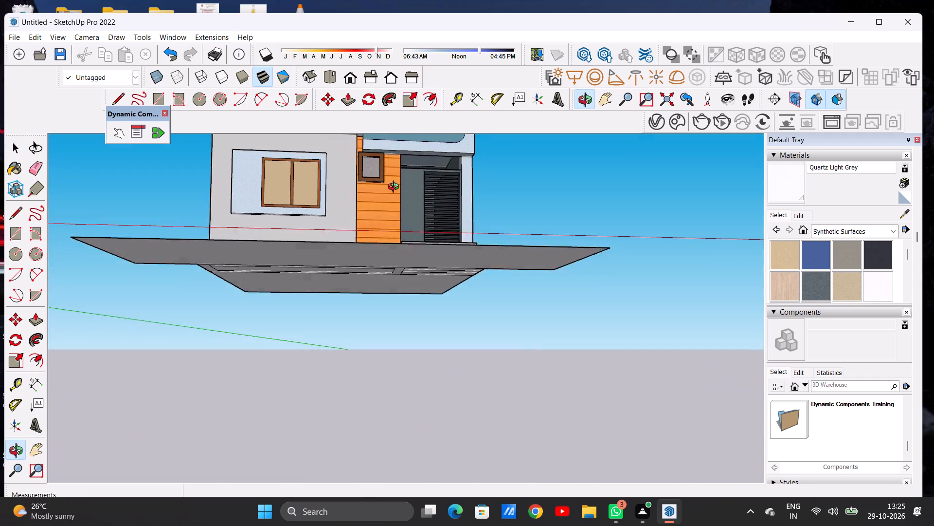
middle_click_drag(395, 188, 379, 389)
scroll(451, 353, "down", 6)
middle_click_drag(320, 304, 329, 356)
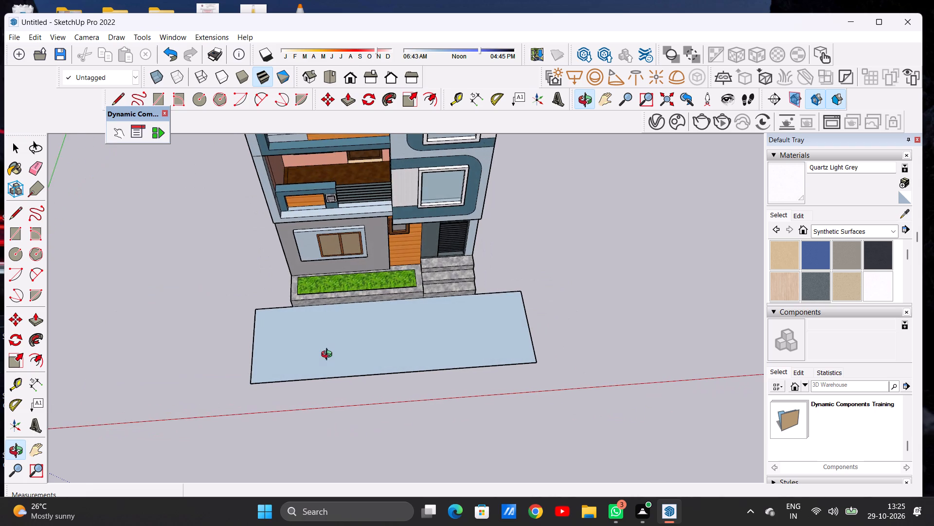
middle_click_drag(329, 356, 327, 354)
scroll(277, 338, "down", 7)
scroll(287, 327, "up", 7)
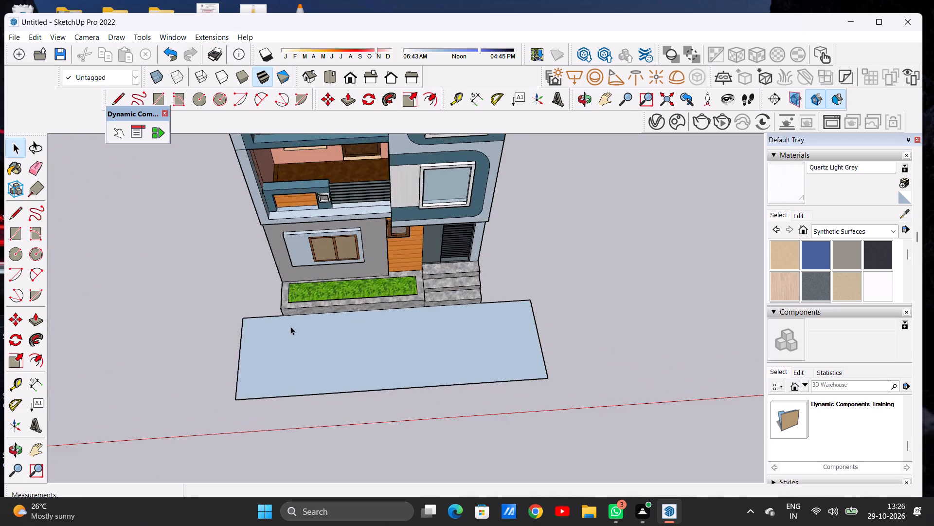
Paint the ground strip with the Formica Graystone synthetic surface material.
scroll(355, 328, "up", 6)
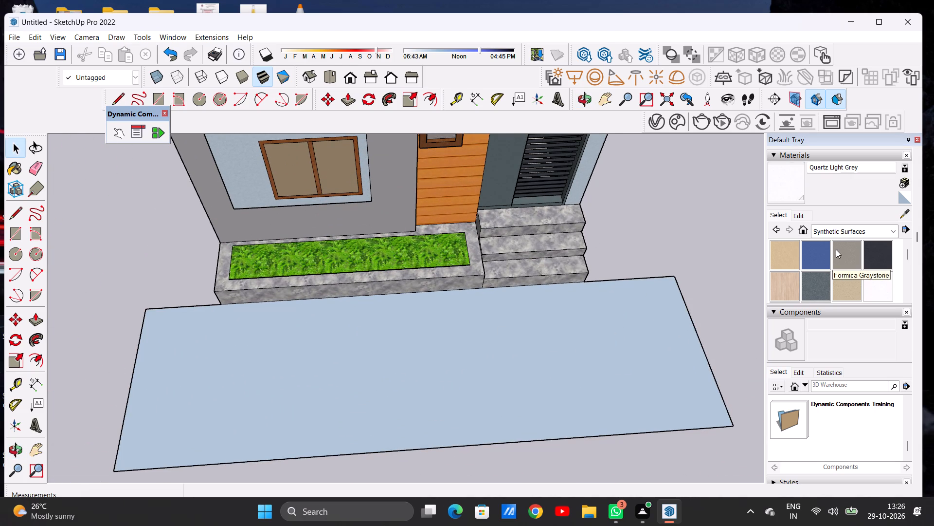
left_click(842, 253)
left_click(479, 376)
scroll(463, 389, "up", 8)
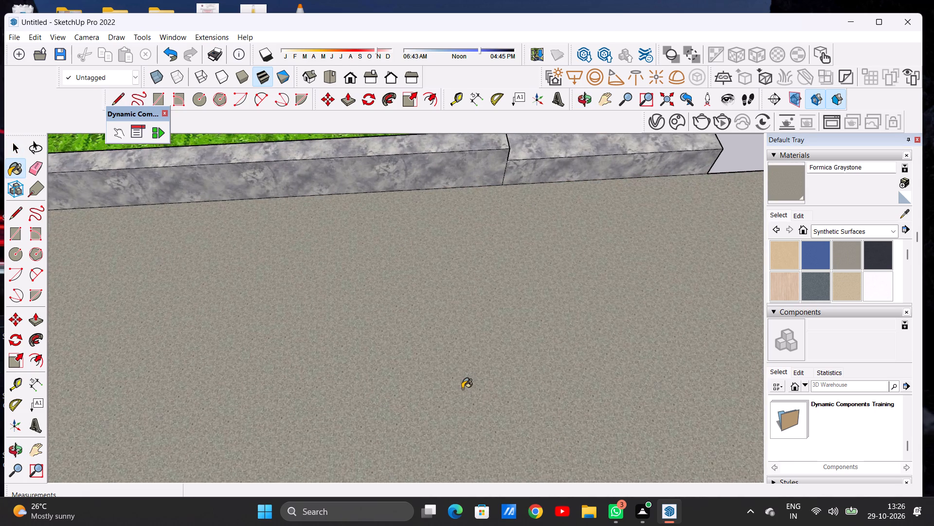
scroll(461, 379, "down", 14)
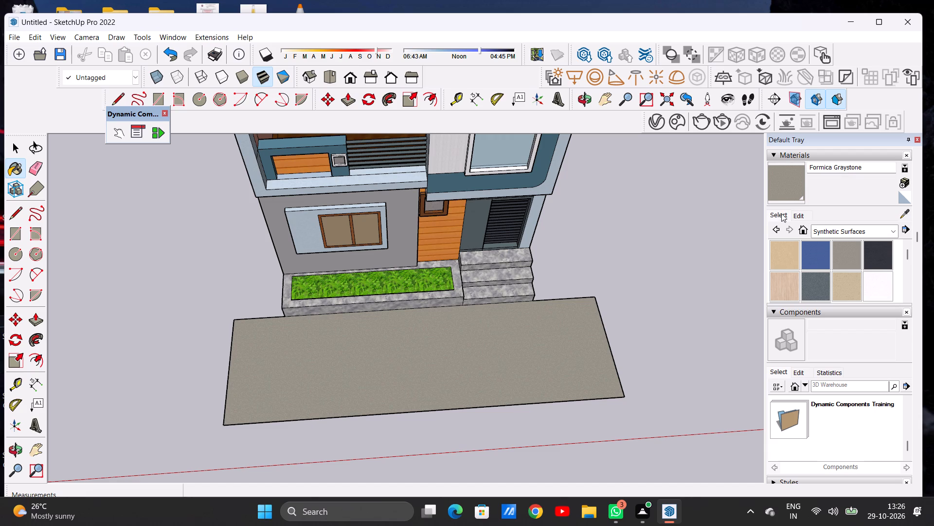
Paint the ground strip with 0134_DimGray from the Colors-Named collection.
left_click(845, 229)
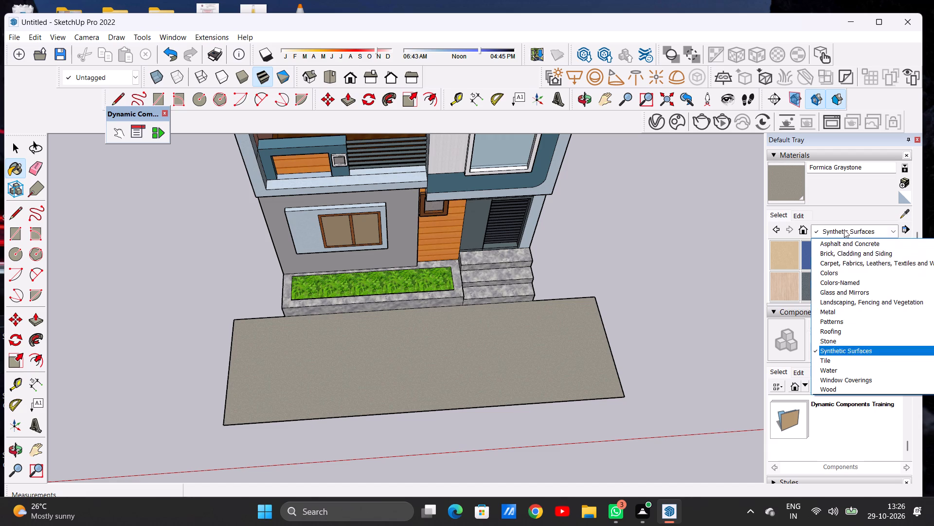
left_click(837, 282)
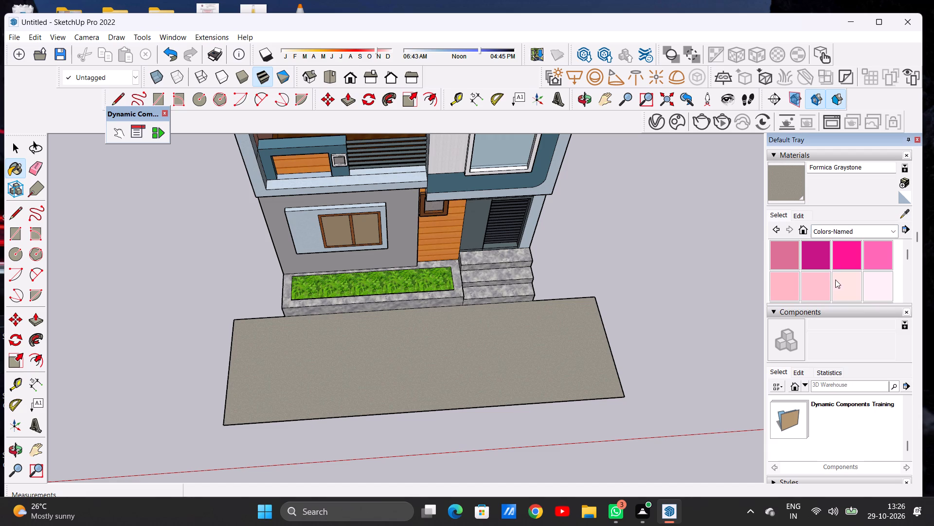
scroll(831, 271, "down", 16)
scroll(831, 278, "up", 1)
scroll(831, 278, "down", 2)
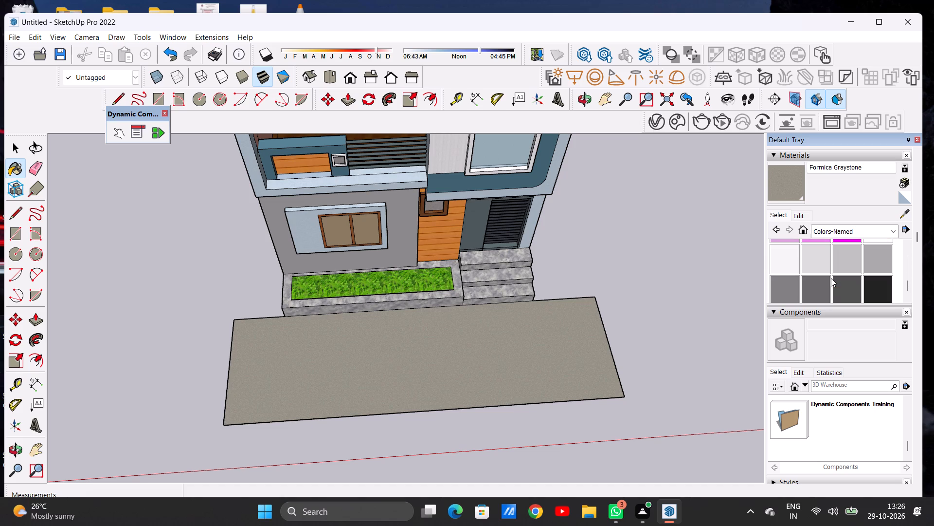
left_click(812, 290)
left_click(514, 339)
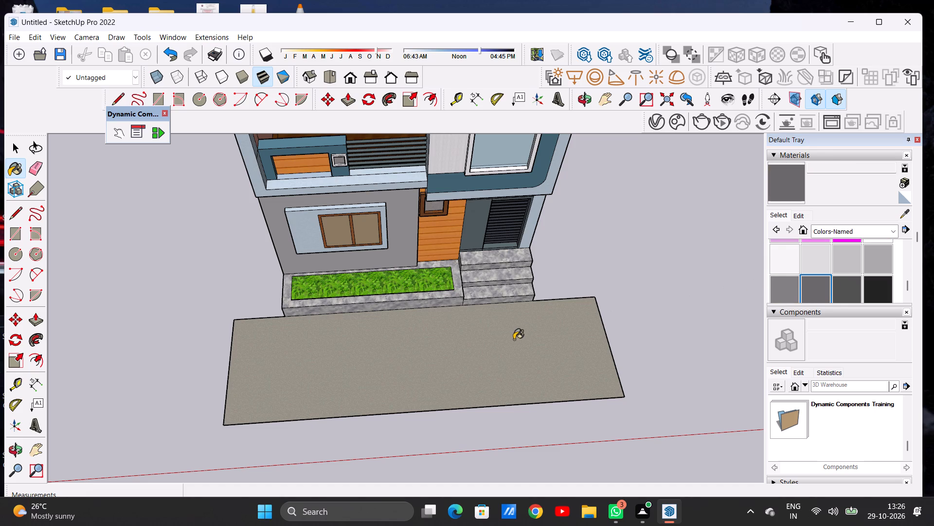
Examine the painted ground strip against the planter, entrance steps and house front.
scroll(516, 365, "up", 3)
scroll(516, 365, "down", 1)
scroll(514, 367, "up", 5)
scroll(512, 372, "down", 7)
scroll(509, 351, "up", 1)
scroll(509, 351, "down", 3)
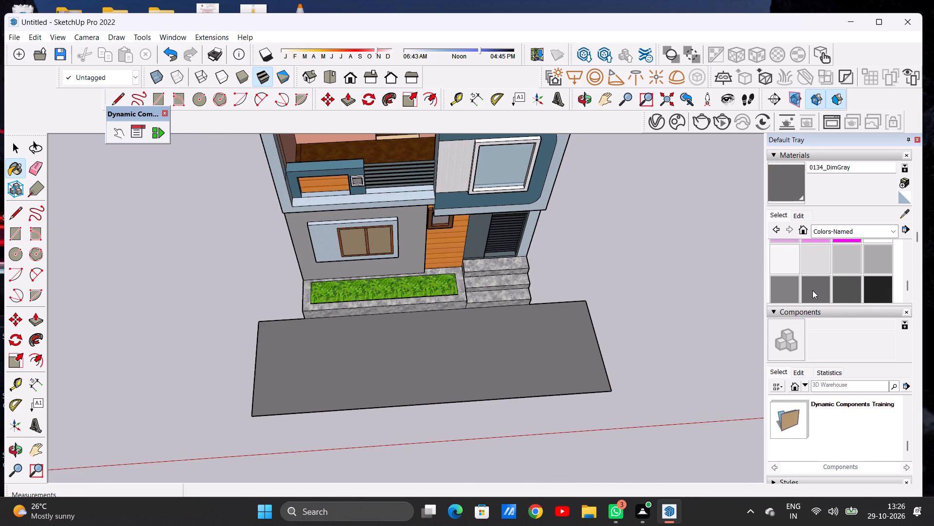
scroll(450, 361, "up", 2)
scroll(450, 364, "down", 1)
scroll(450, 364, "up", 6)
scroll(448, 370, "down", 1)
scroll(456, 373, "up", 8)
scroll(461, 330, "down", 6)
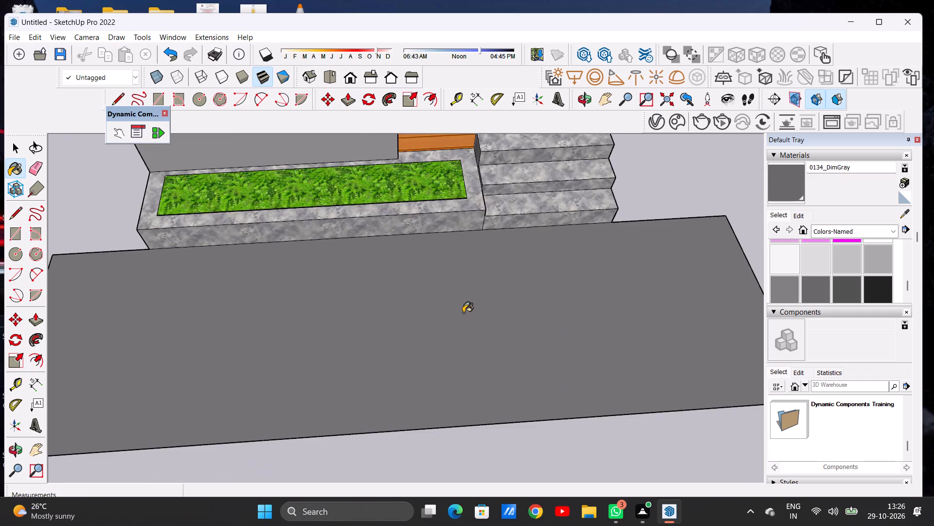
scroll(463, 313, "down", 9)
scroll(480, 328, "up", 1)
scroll(480, 328, "down", 3)
middle_click_drag(488, 336, 484, 342)
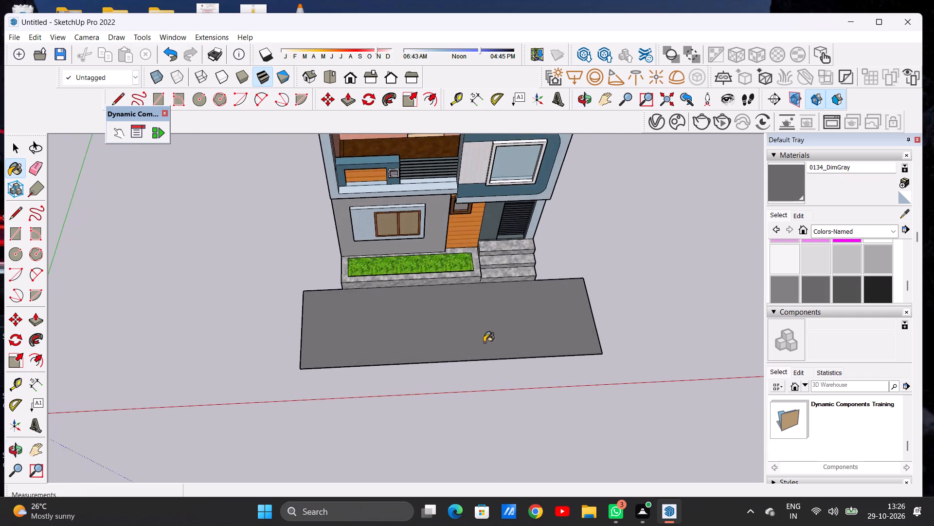
scroll(498, 315, "up", 6)
Draw a lane-marking rectangle about 9' 9" by 1' 2" along the grey ground strip, near the end by the planter.
key("space")
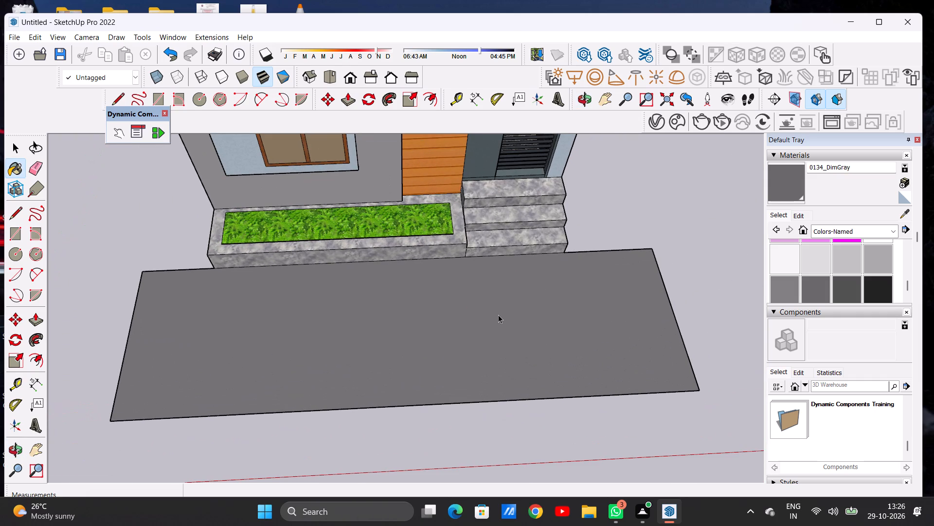
key("r")
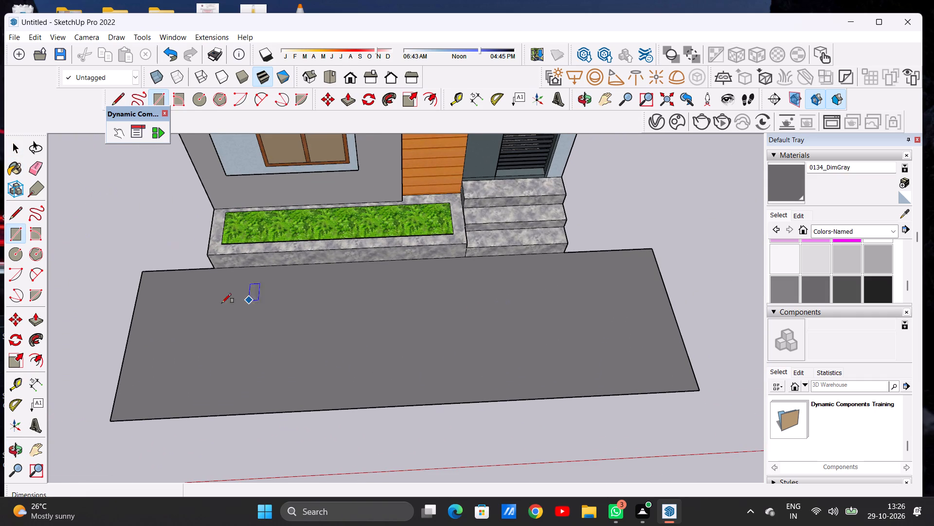
scroll(196, 309, "up", 4)
key("space")
type("R")
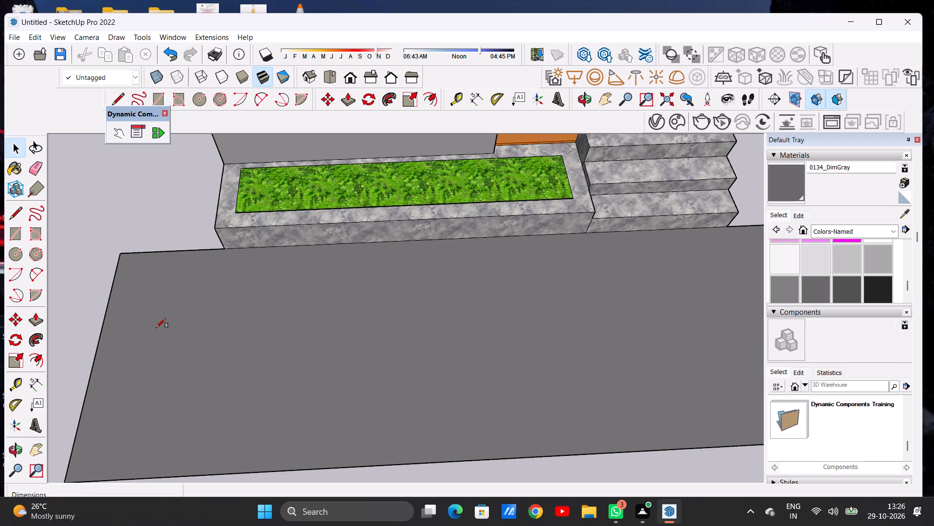
left_click(121, 382)
left_click(130, 349)
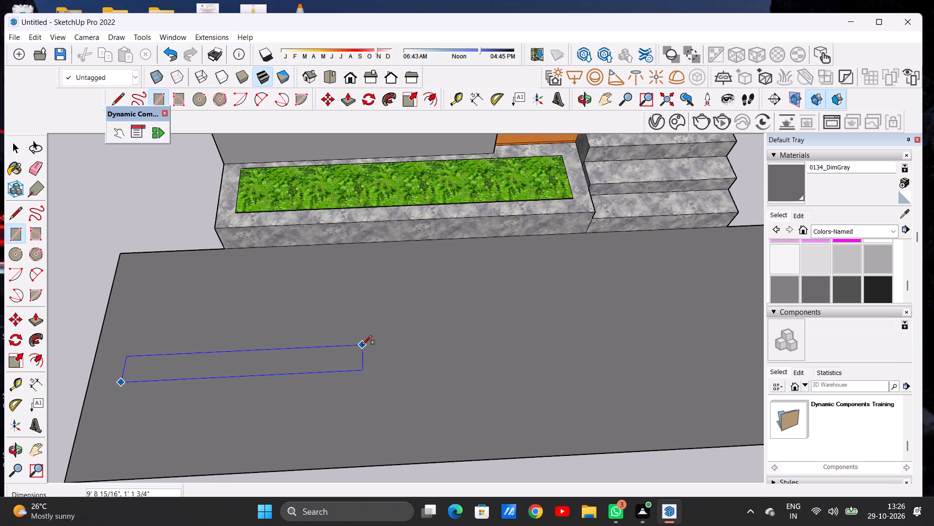
left_click(362, 345)
key("space")
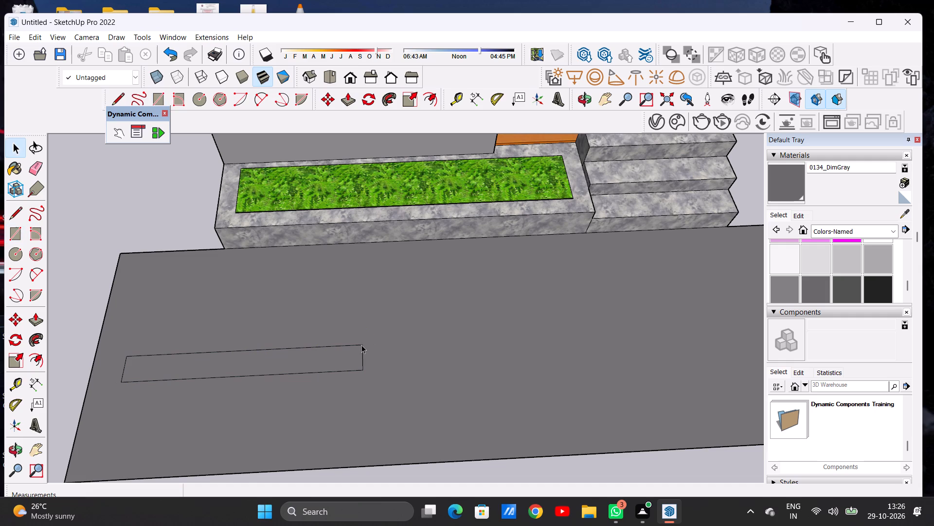
Shorten the lane-marking rectangle by drawing a cut line across it near its steps-side end and erasing the leftover edges beyond.
double_click(339, 358)
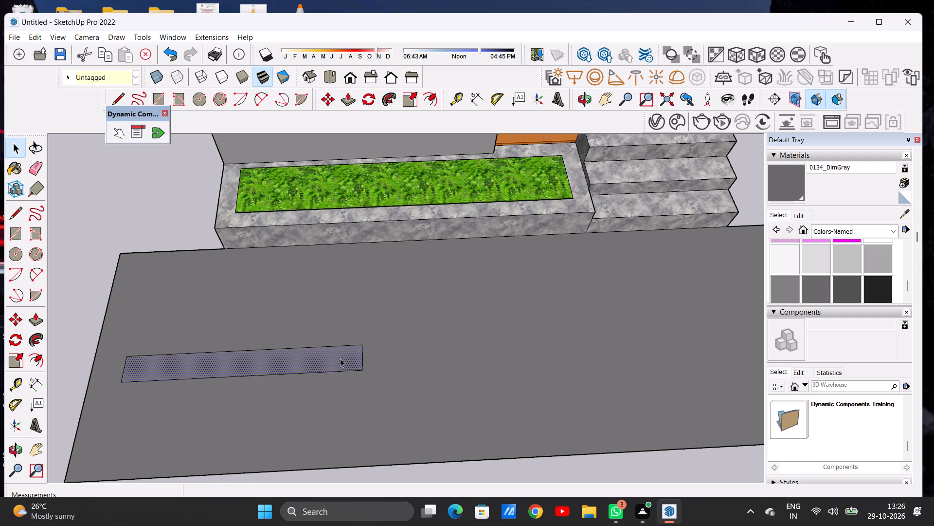
left_click(339, 362)
left_click(339, 362)
scroll(341, 363, "down", 7)
left_click(222, 290)
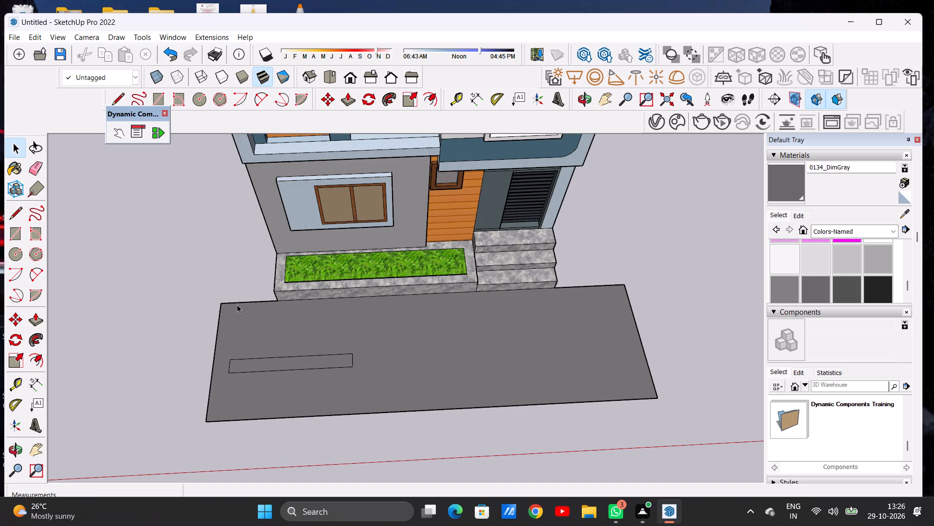
scroll(287, 323, "down", 8)
scroll(335, 341, "up", 20)
scroll(335, 341, "up", 3)
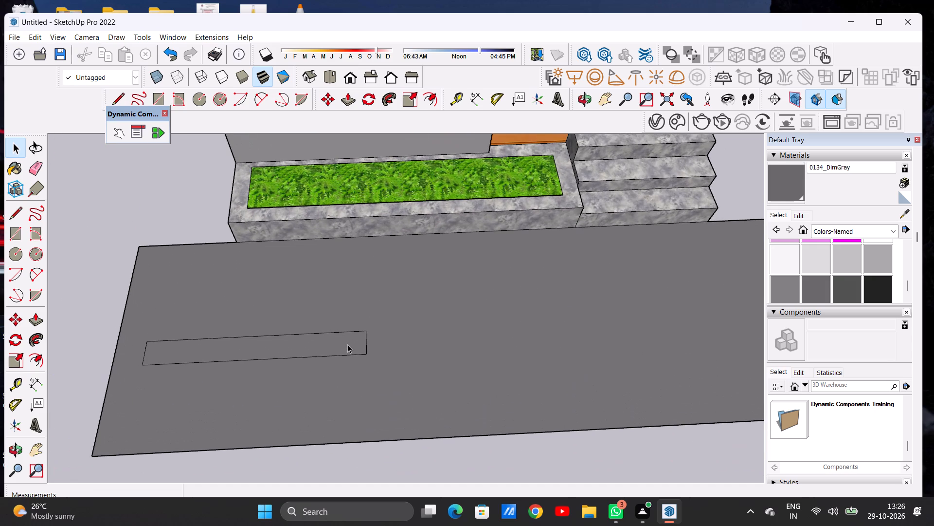
key("l")
scroll(342, 343, "up", 4)
left_click(316, 330)
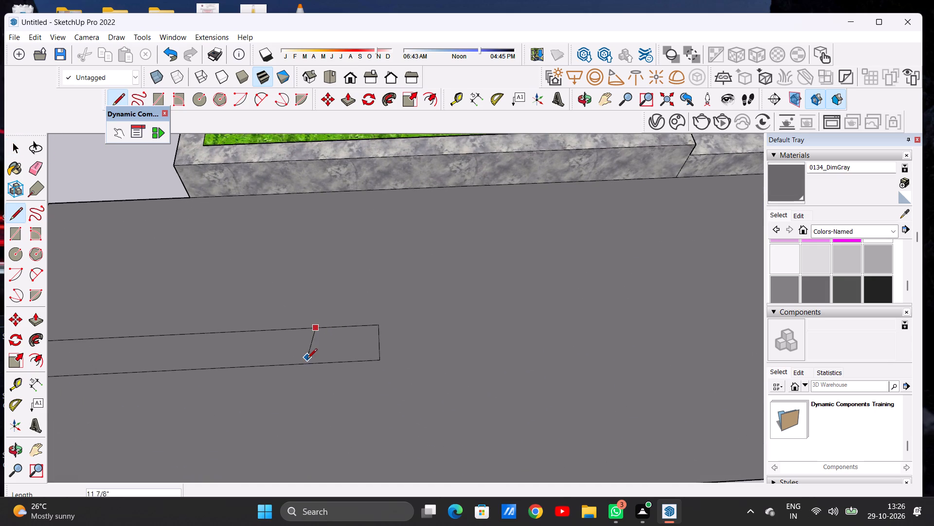
left_click(312, 362)
key("space")
key("e")
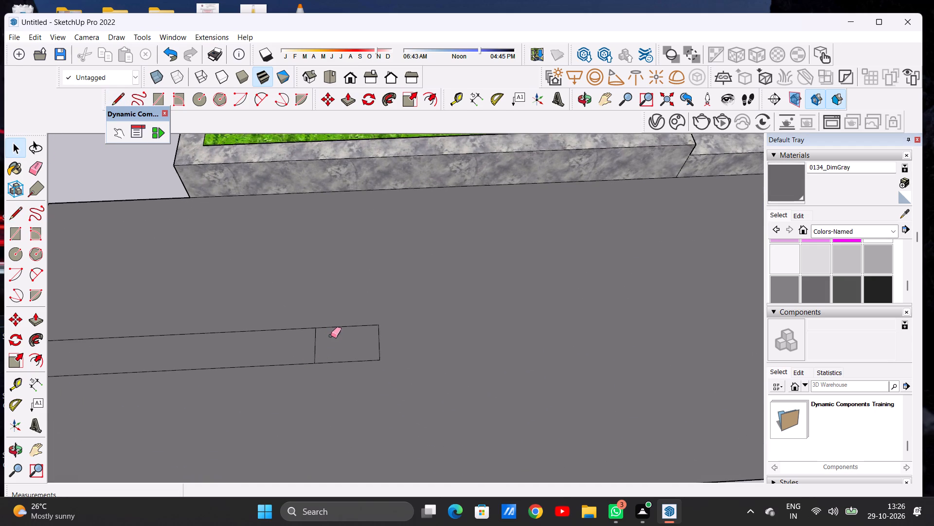
left_click_drag(336, 318, 353, 359)
left_click_drag(368, 341, 381, 351)
left_click_drag(366, 354, 363, 368)
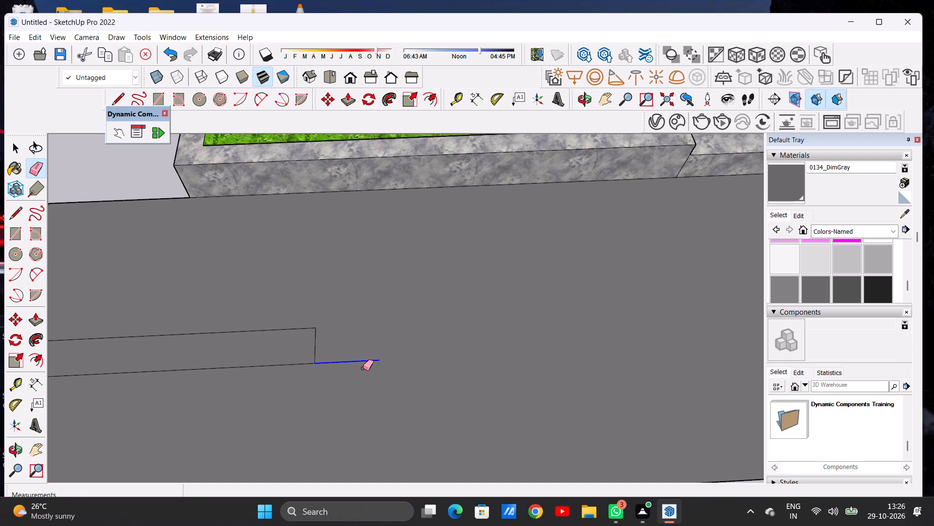
Copy the lane-marking rectangle twice along the strip, offset about 12' 1" and then about 10' 9" further, making a row of three.
key("space")
scroll(424, 314, "down", 4)
scroll(424, 314, "up", 1)
scroll(424, 314, "down", 8)
double_click(369, 327)
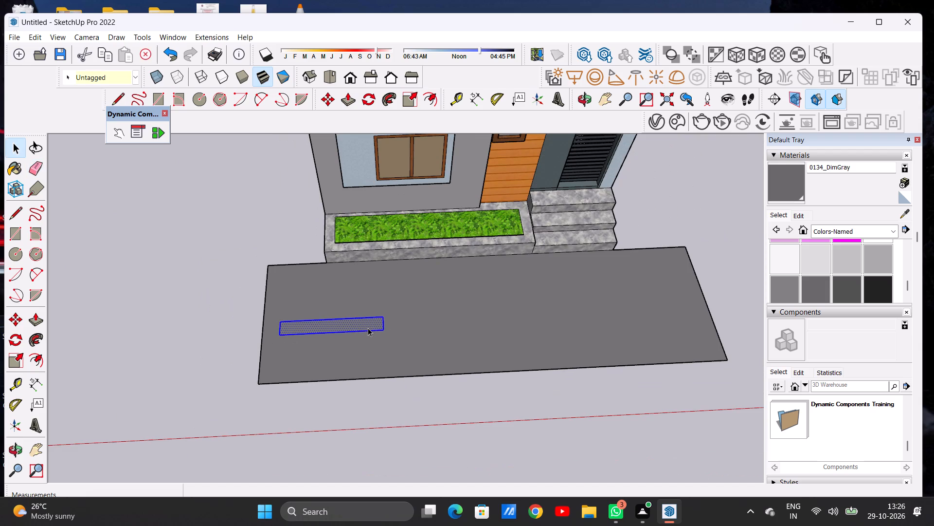
key("m")
left_click(390, 330)
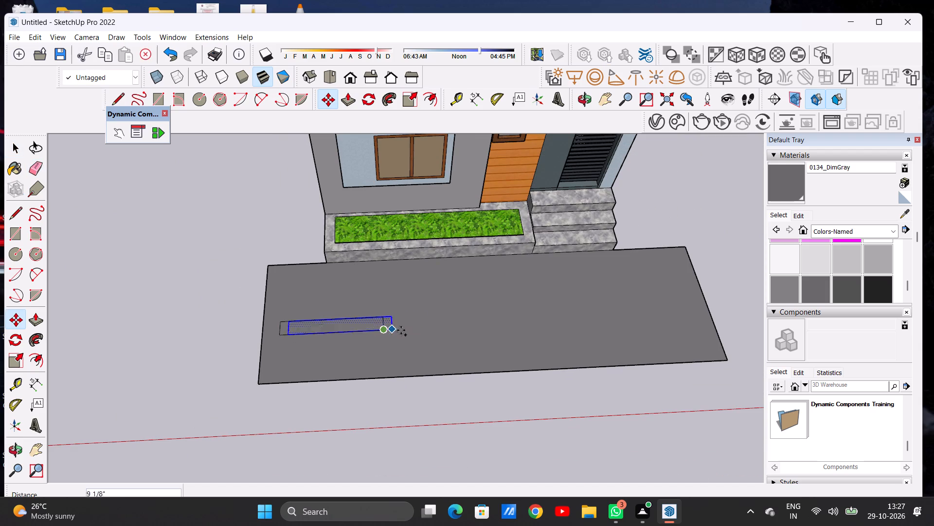
left_click(541, 327)
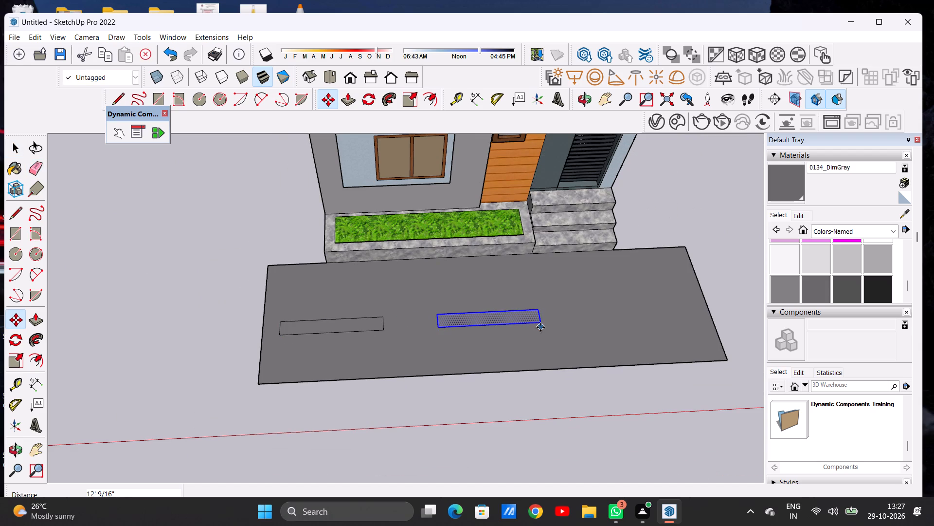
left_click(539, 327)
left_click(679, 318)
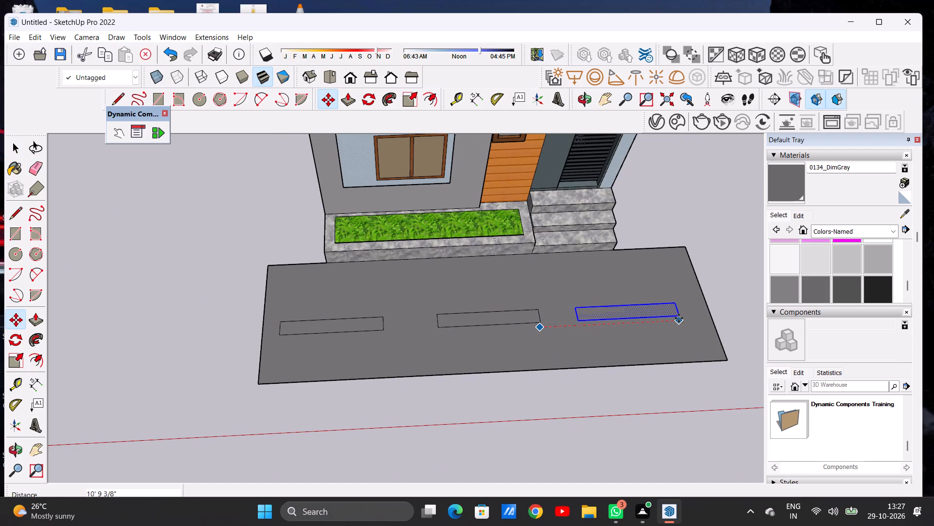
key("space")
left_click(699, 162)
Paint all three lane-marking rectangles with 0129_WhiteSmoke from the Colors-Named collection.
scroll(457, 317, "down", 2)
scroll(443, 320, "up", 1)
scroll(440, 320, "down", 11)
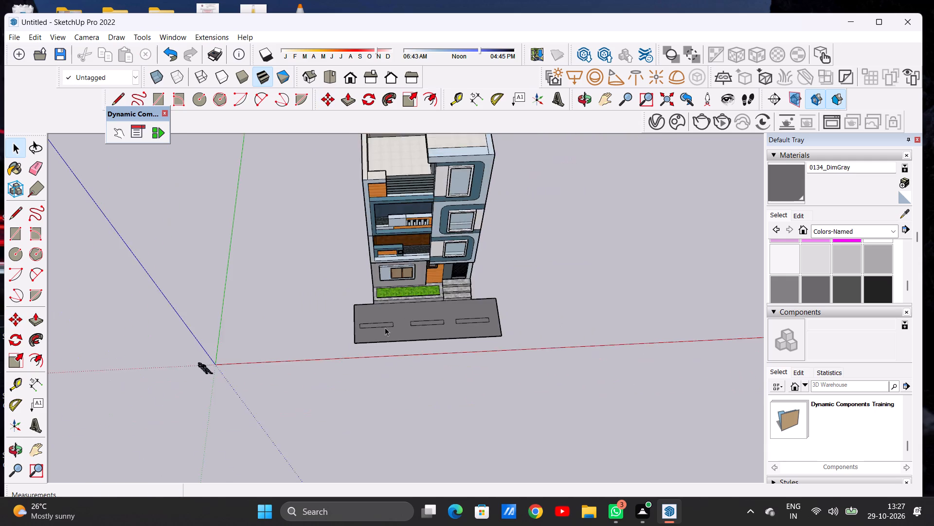
scroll(385, 327, "down", 3)
scroll(389, 329, "up", 13)
scroll(423, 322, "down", 14)
scroll(480, 272, "up", 8)
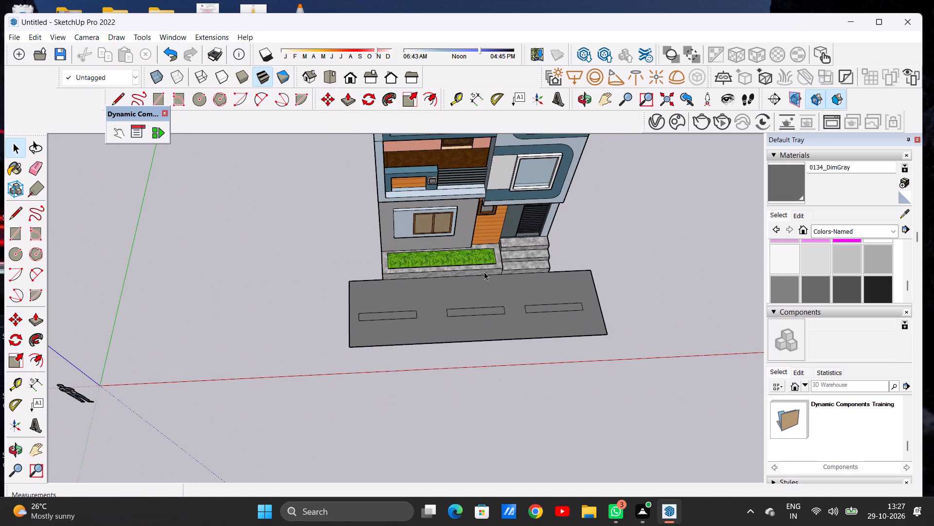
left_click(781, 257)
scroll(444, 342, "up", 14)
left_click(392, 292)
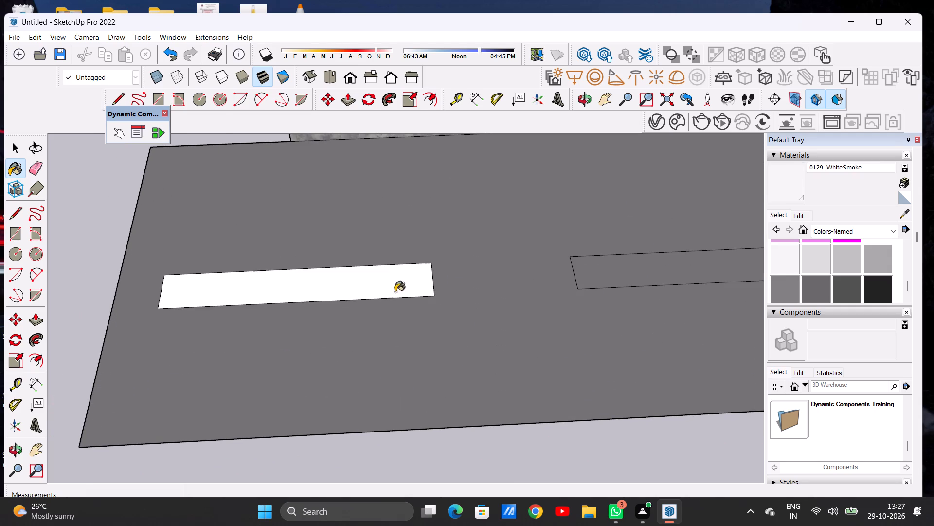
left_click(599, 271)
scroll(382, 290, "down", 9)
scroll(367, 292, "up", 1)
scroll(367, 292, "down", 2)
scroll(647, 250, "up", 6)
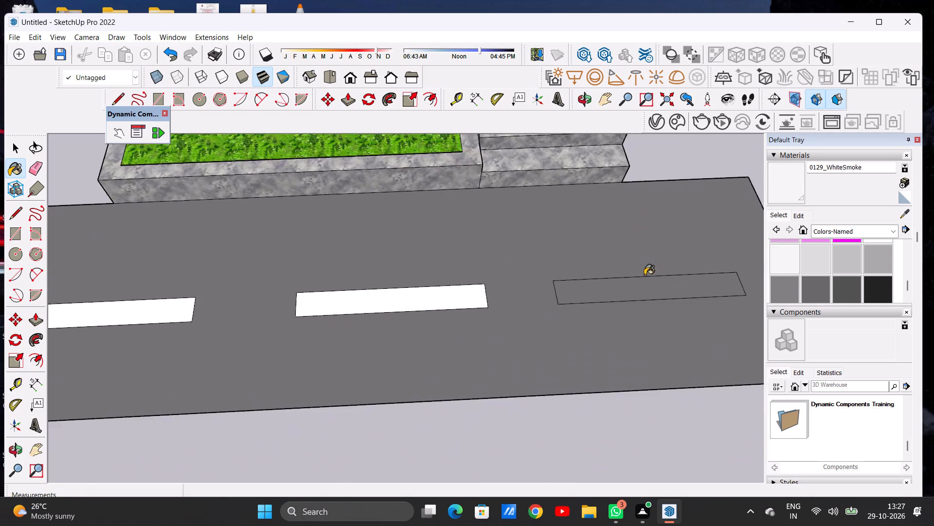
scroll(645, 275, "up", 6)
left_click(614, 290)
key("space")
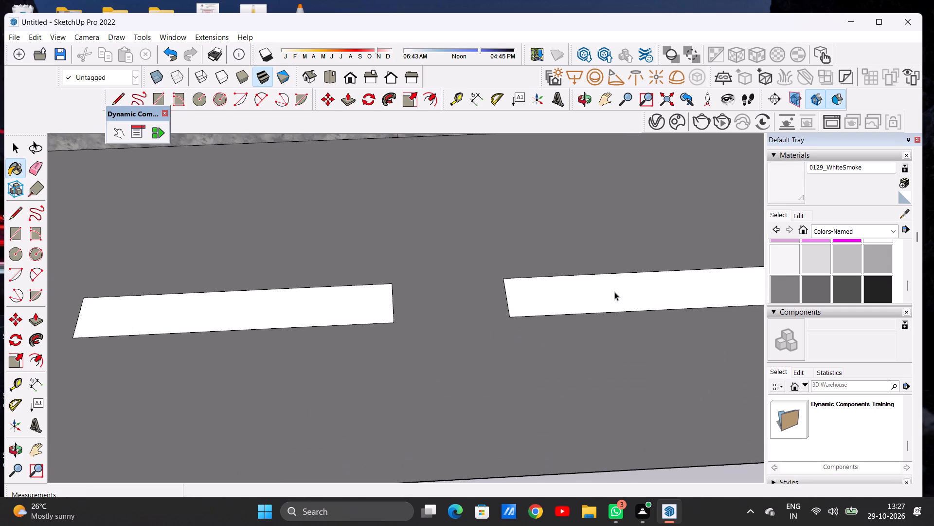
Examine the road strip with its lane markings, the planter and steps, and the whole house front from several angles.
scroll(497, 293, "down", 20)
scroll(497, 293, "down", 2)
scroll(441, 273, "up", 5)
middle_click_drag(440, 307, 440, 299)
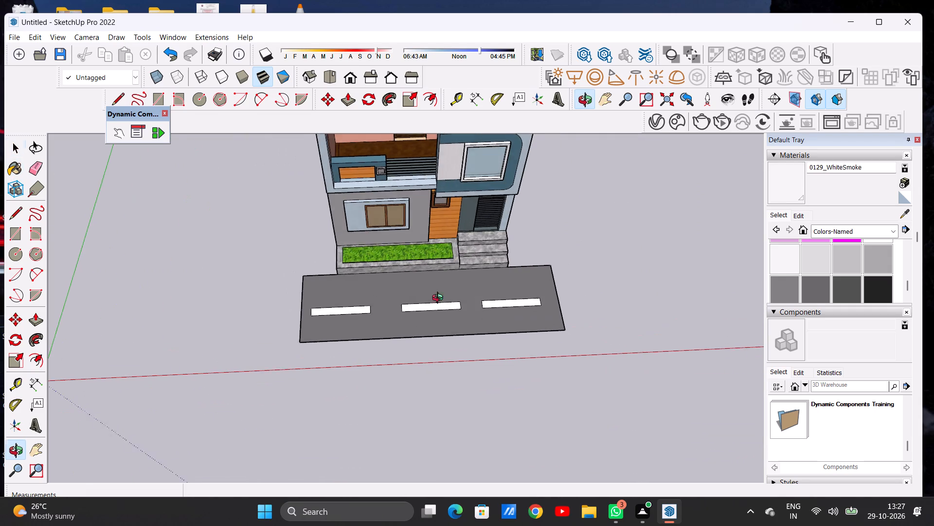
middle_click_drag(440, 299, 437, 238)
scroll(442, 304, "down", 1)
scroll(443, 307, "up", 1)
scroll(444, 309, "down", 1)
scroll(444, 309, "up", 2)
scroll(445, 309, "down", 8)
scroll(443, 305, "up", 16)
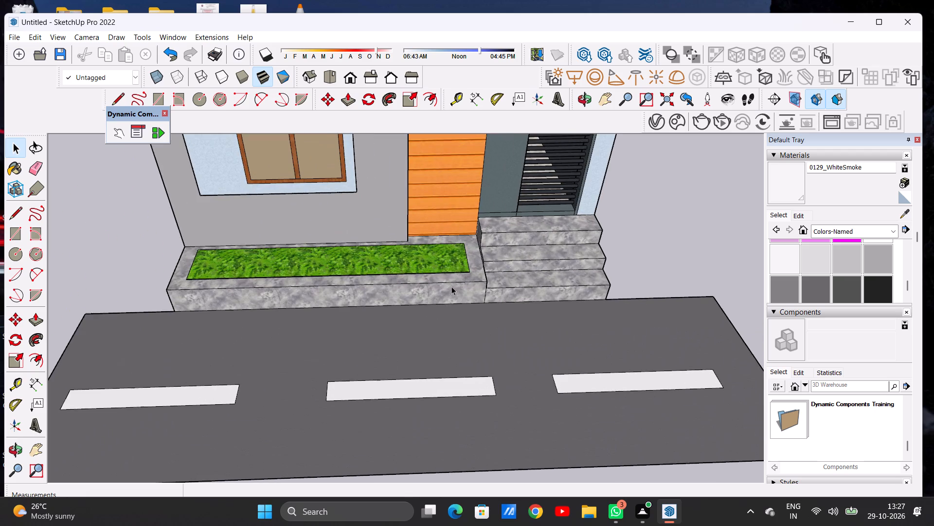
scroll(451, 286, "up", 1)
middle_click_drag(462, 321, 459, 251)
scroll(431, 321, "down", 17)
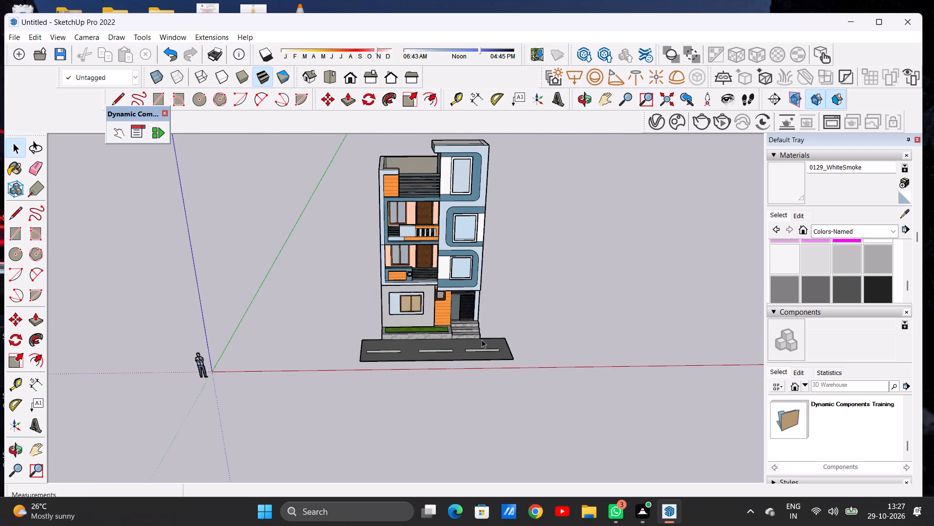
middle_click_drag(547, 295, 422, 240)
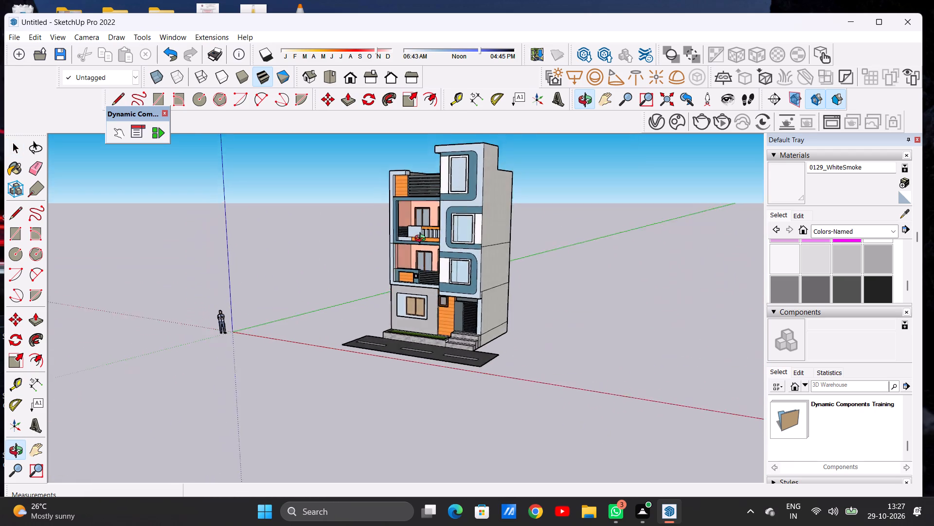
middle_click_drag(422, 240, 429, 234)
scroll(448, 226, "up", 19)
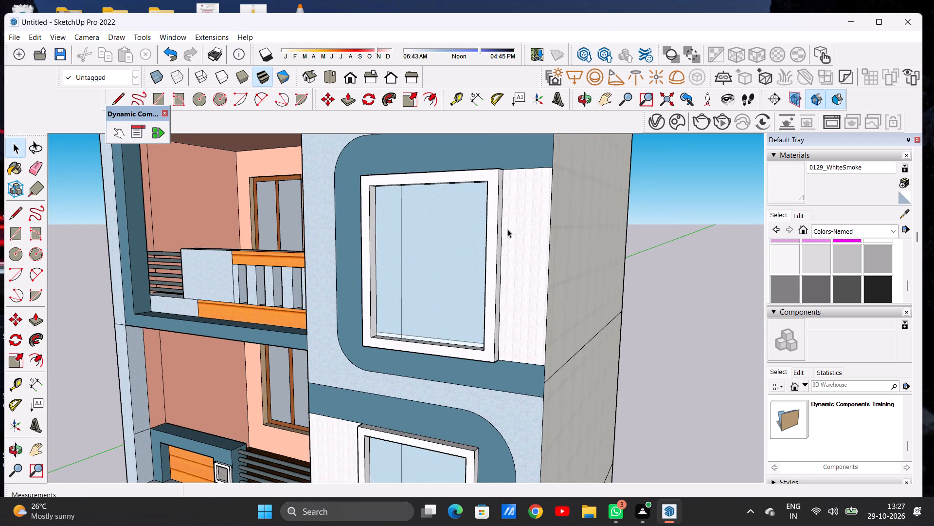
scroll(541, 237, "down", 11)
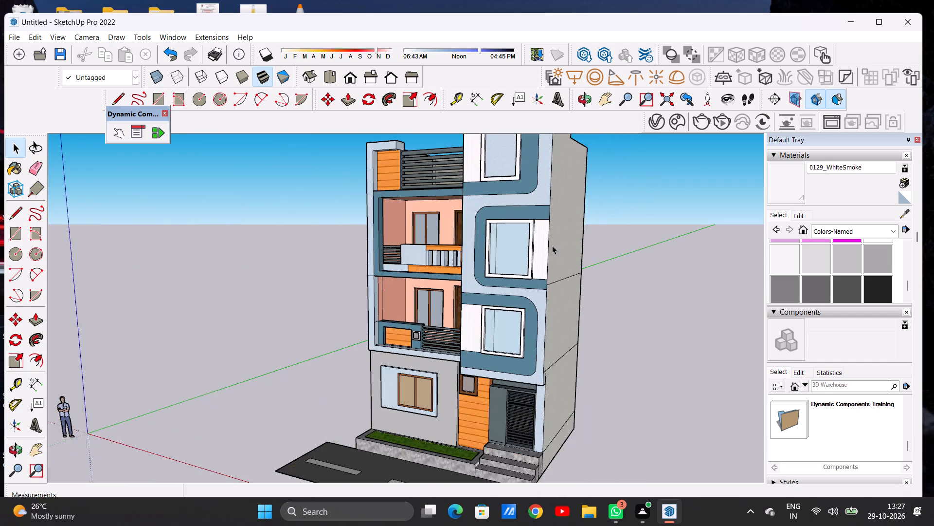
scroll(552, 245, "down", 7)
scroll(542, 232, "up", 1)
scroll(542, 232, "down", 1)
middle_click_drag(508, 306, 579, 343)
scroll(573, 312, "down", 12)
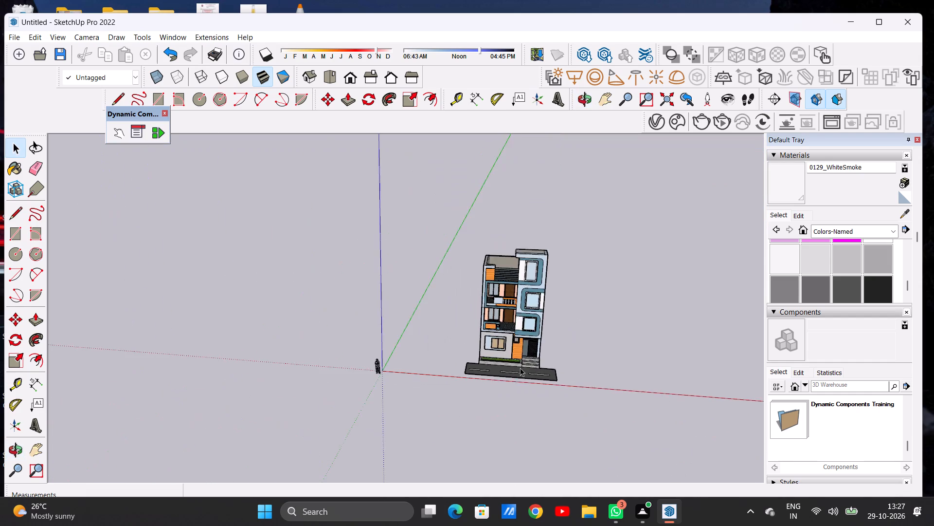
scroll(518, 376, "up", 8)
scroll(517, 376, "down", 1)
scroll(517, 376, "up", 5)
scroll(511, 368, "down", 2)
scroll(511, 368, "up", 5)
Paint the unpainted end face of the planter above the lowest entrance step with Stone Vein Gray from the Stone collection.
middle_click_drag(493, 354, 518, 444)
scroll(659, 367, "up", 9)
middle_click_drag(643, 354, 404, 301)
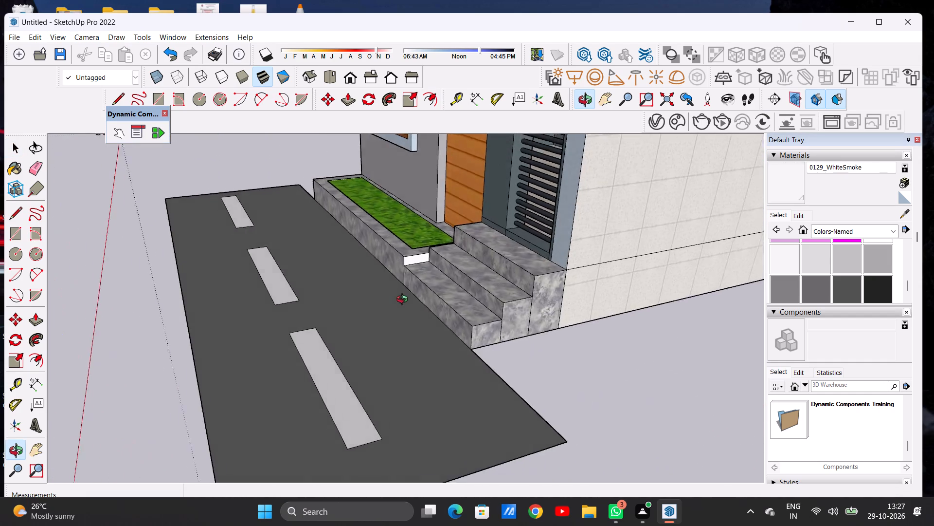
middle_click_drag(404, 301, 404, 316)
scroll(407, 275, "up", 13)
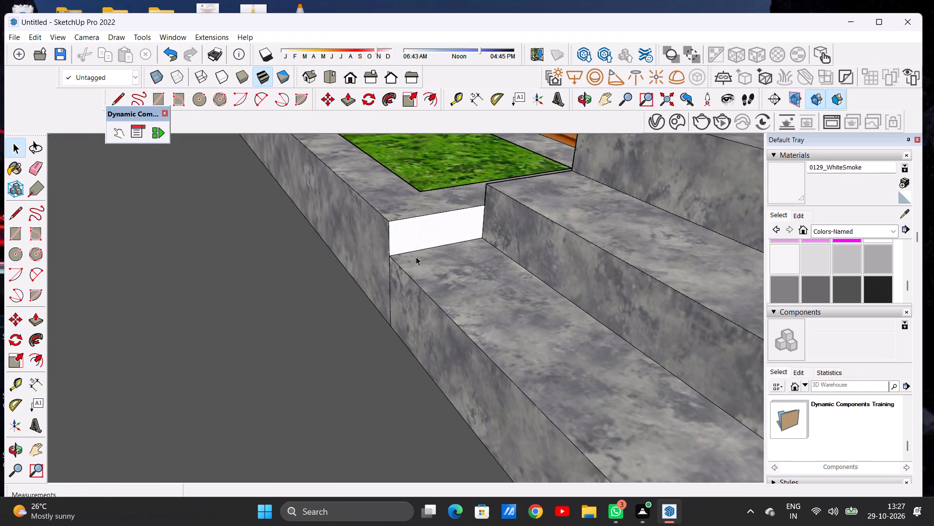
left_click(824, 228)
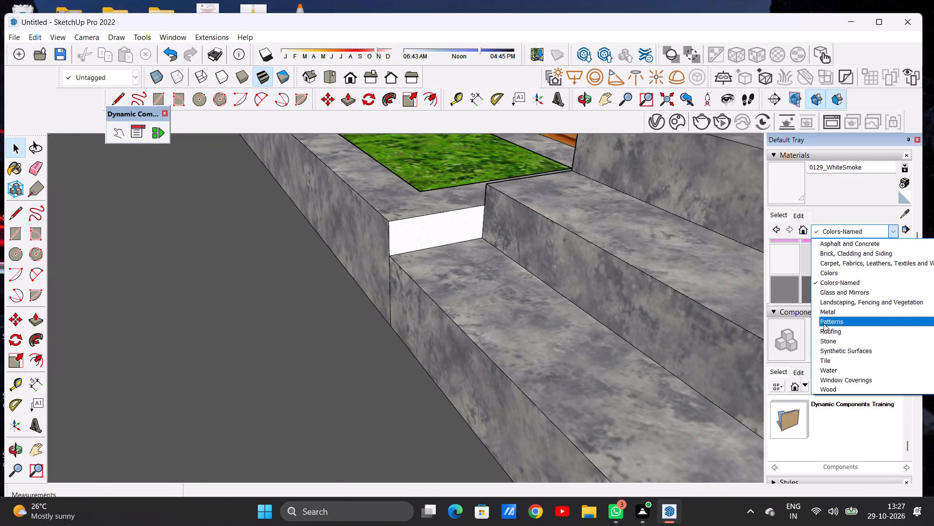
left_click(842, 339)
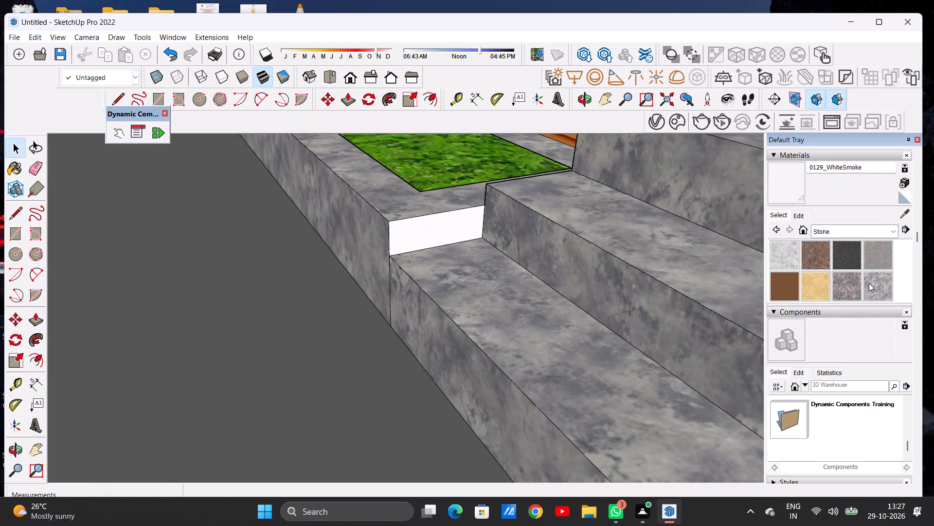
left_click(870, 283)
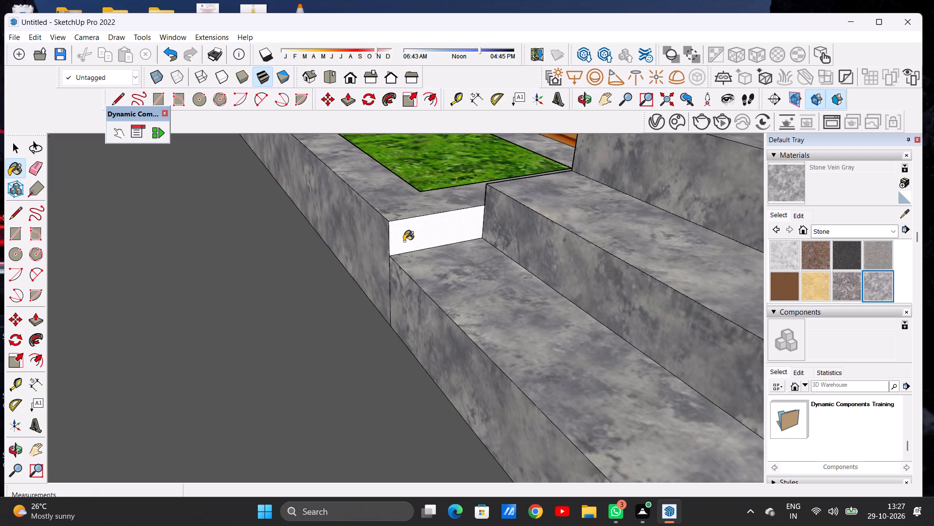
left_click(405, 240)
Examine the planter, entrance steps and road strip from both sides and the house front from a distance.
scroll(519, 277, "down", 19)
middle_click_drag(443, 283, 682, 269)
scroll(689, 283, "down", 9)
scroll(378, 296, "up", 8)
middle_click_drag(395, 294, 642, 265)
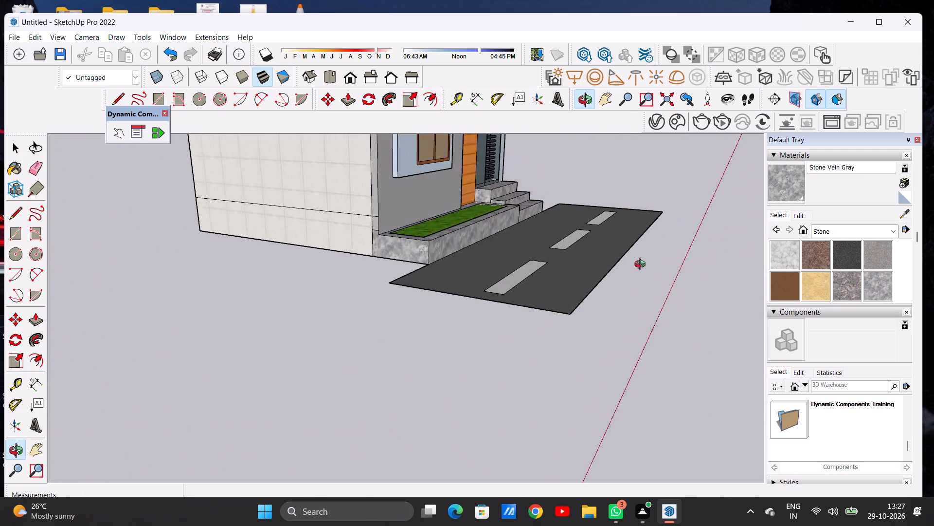
middle_click_drag(642, 265, 423, 272)
scroll(393, 289, "down", 4)
scroll(393, 293, "up", 1)
scroll(393, 293, "down", 12)
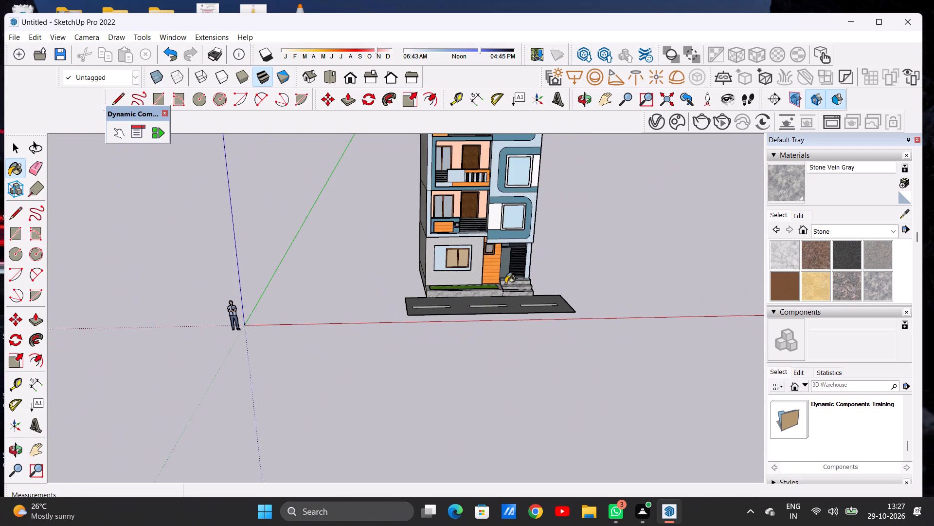
Examine the entrance steps, planter and road strip up close and the whole house front from raised angles.
middle_click_drag(559, 287, 350, 221)
scroll(480, 292, "up", 14)
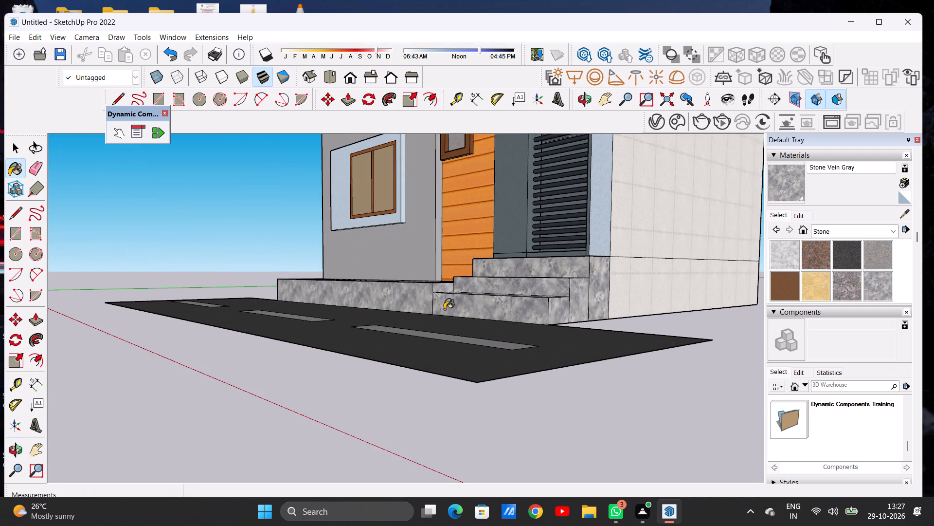
middle_click_drag(444, 310, 617, 352)
key("space")
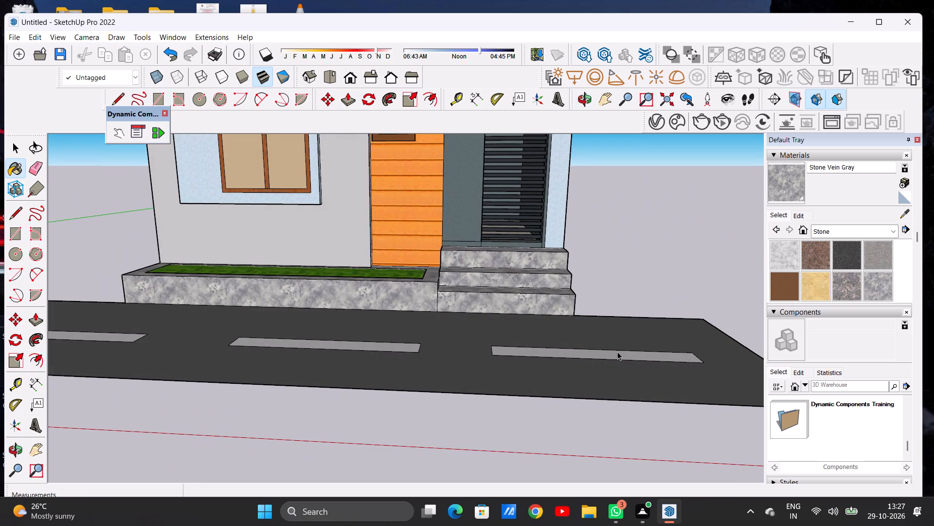
scroll(516, 359, "down", 15)
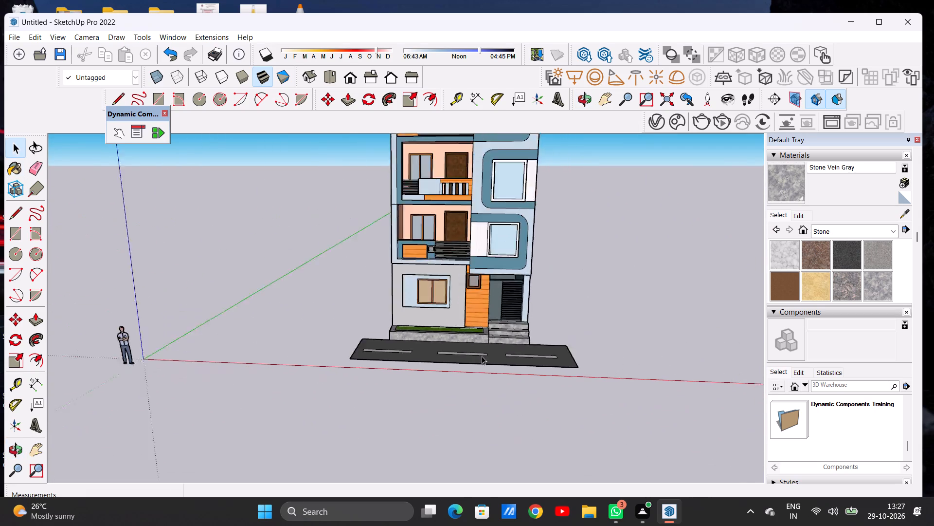
scroll(482, 356, "down", 8)
middle_click_drag(488, 356, 492, 336)
scroll(489, 338, "up", 3)
scroll(486, 341, "down", 1)
scroll(485, 344, "up", 3)
middle_click_drag(454, 349, 453, 432)
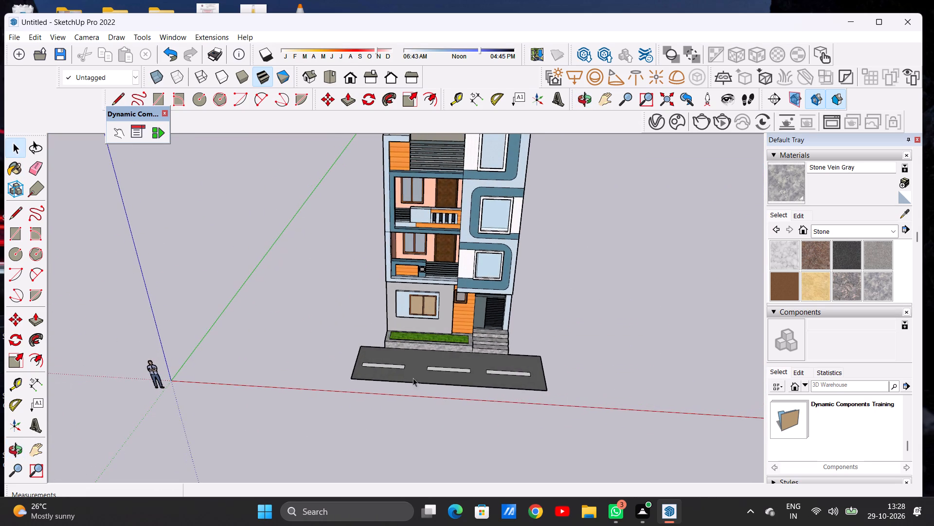
scroll(391, 359, "down", 11)
scroll(460, 340, "up", 5)
scroll(460, 340, "down", 1)
scroll(445, 355, "up", 6)
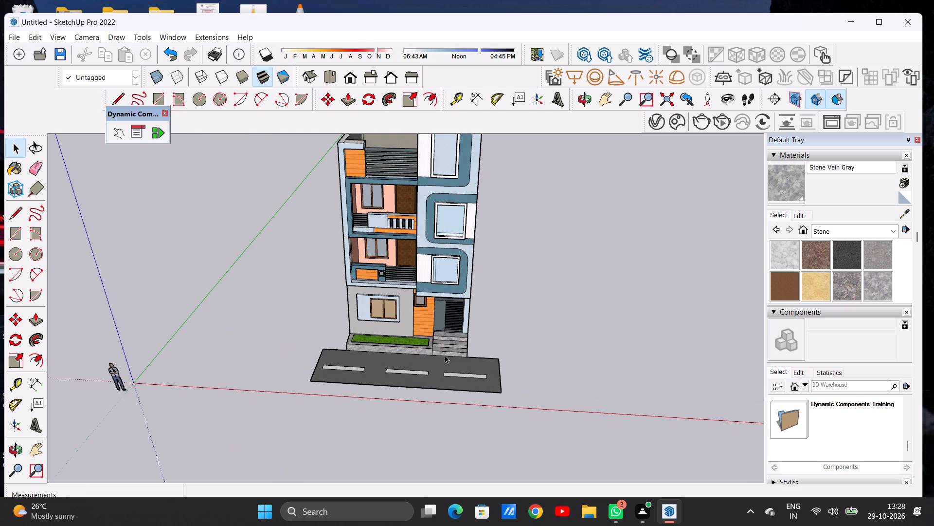
scroll(412, 275, "down", 7)
scroll(416, 275, "up", 1)
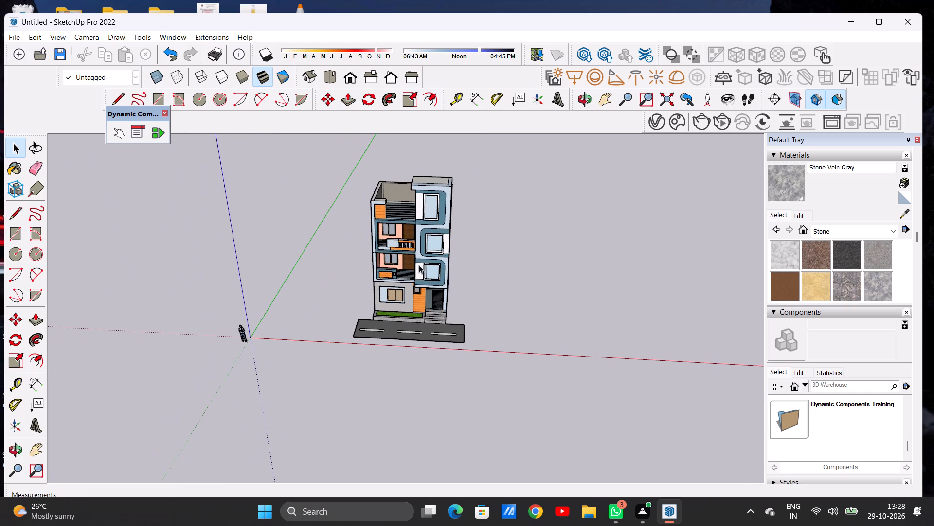
scroll(429, 181, "up", 3)
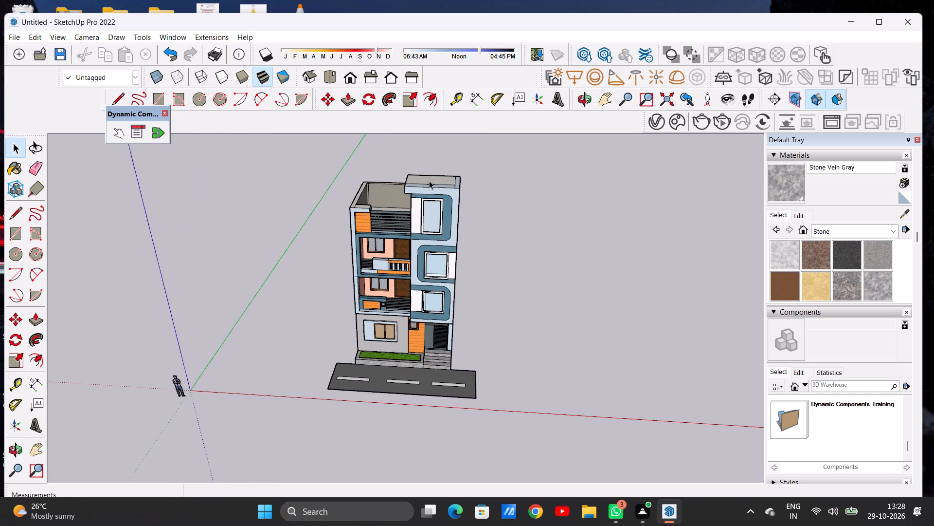
Examine the house in the standard Top and Front views and its front elevation from above.
left_click(331, 71)
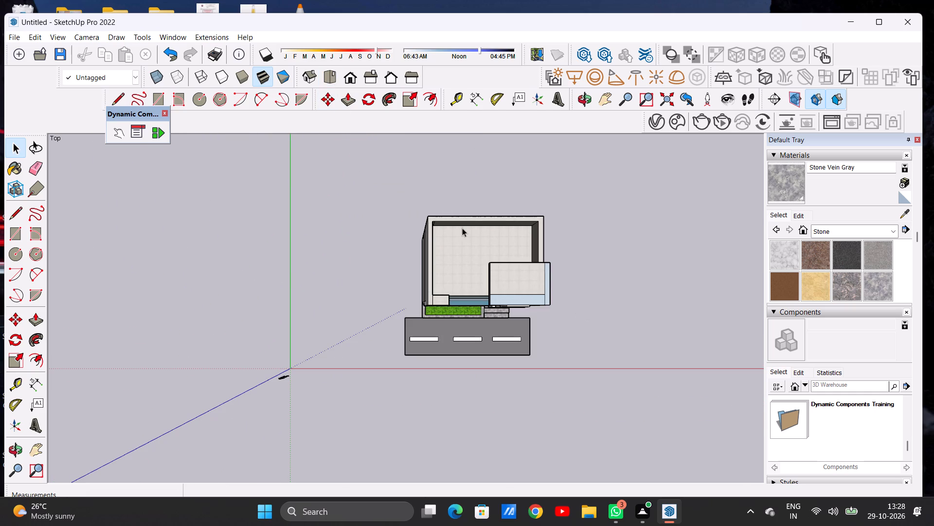
left_click(353, 75)
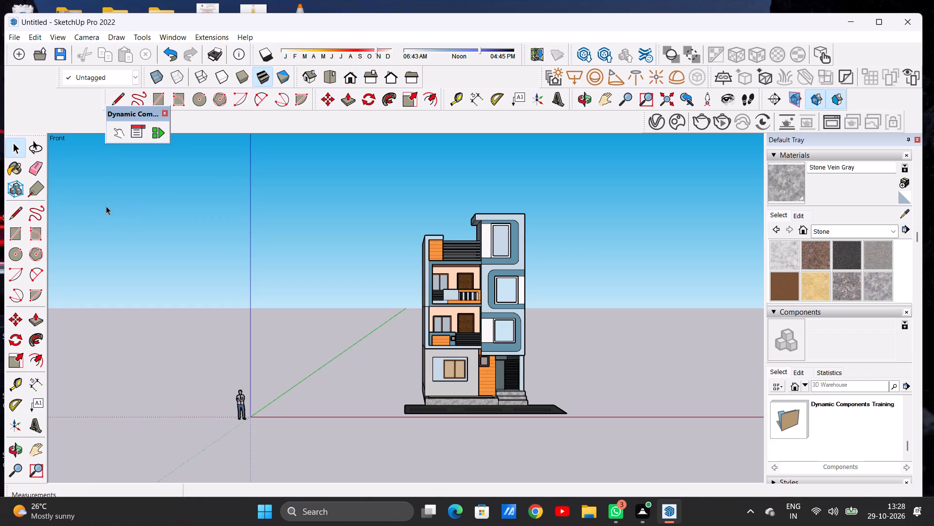
scroll(106, 206, "down", 4)
scroll(397, 346, "up", 7)
middle_click_drag(387, 336, 377, 423)
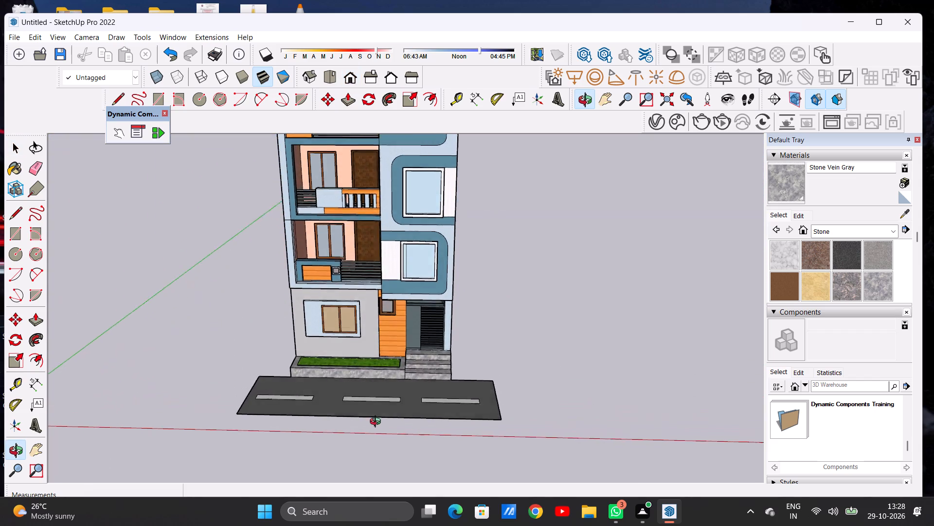
middle_click_drag(377, 423, 375, 437)
scroll(407, 373, "down", 3)
scroll(408, 373, "up", 1)
scroll(408, 373, "down", 1)
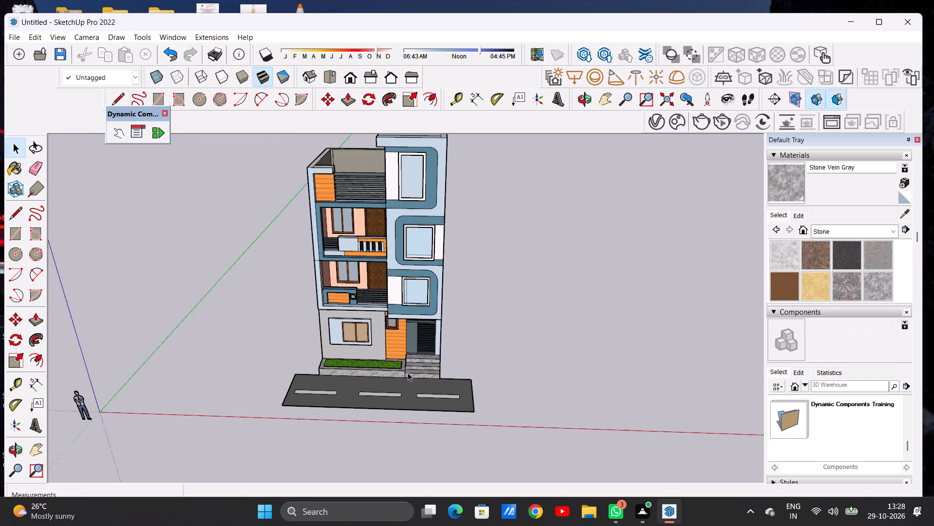
scroll(408, 373, "down", 3)
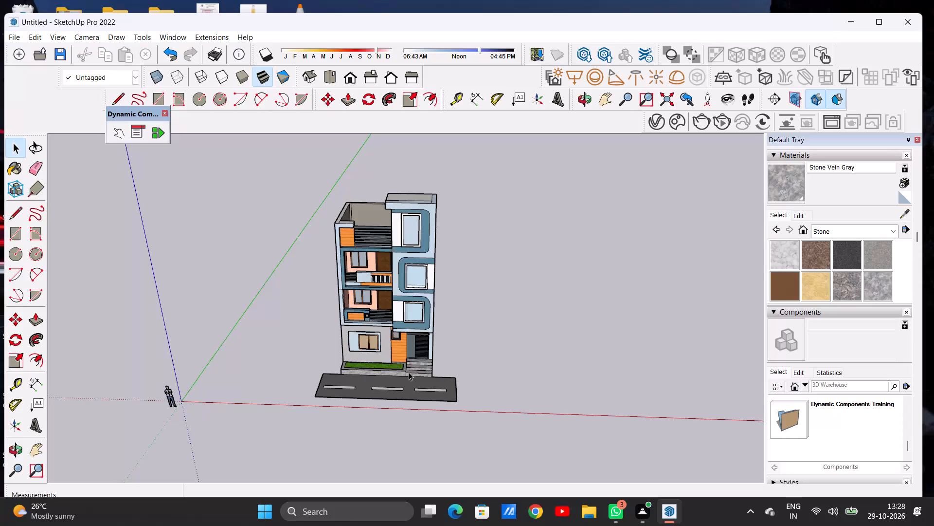
Examine the grass planter, entrance steps and ground-floor front up close, and the whole house from a distance.
key("space")
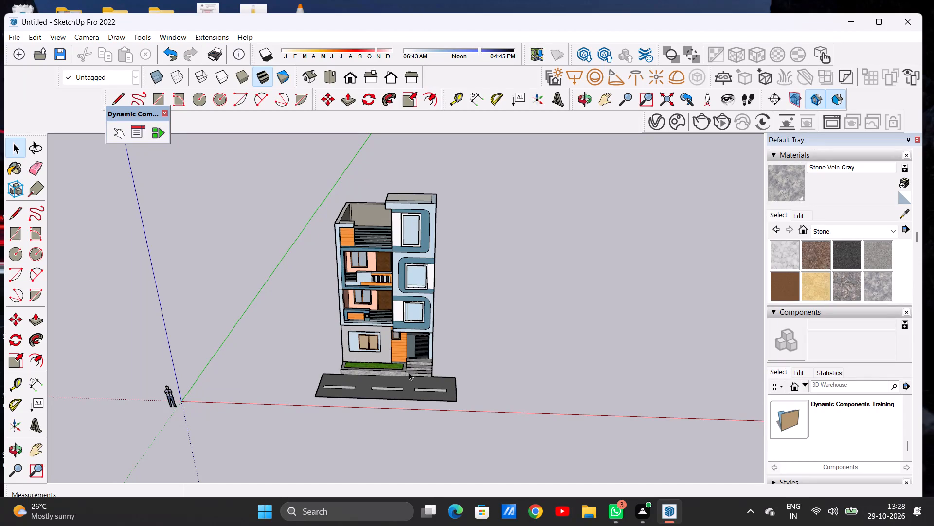
scroll(440, 344, "down", 6)
scroll(418, 359, "up", 4)
scroll(417, 359, "down", 1)
scroll(417, 359, "up", 1)
scroll(417, 359, "down", 1)
scroll(417, 359, "up", 20)
scroll(453, 369, "down", 1)
scroll(453, 369, "up", 1)
scroll(453, 369, "down", 1)
scroll(453, 369, "up", 1)
middle_click_drag(464, 369, 370, 360)
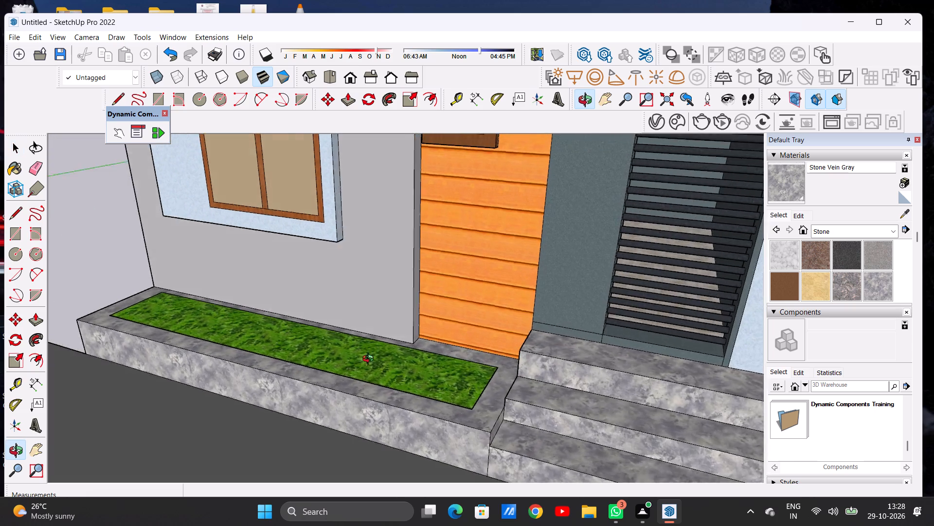
middle_click_drag(370, 360, 489, 365)
scroll(466, 361, "down", 8)
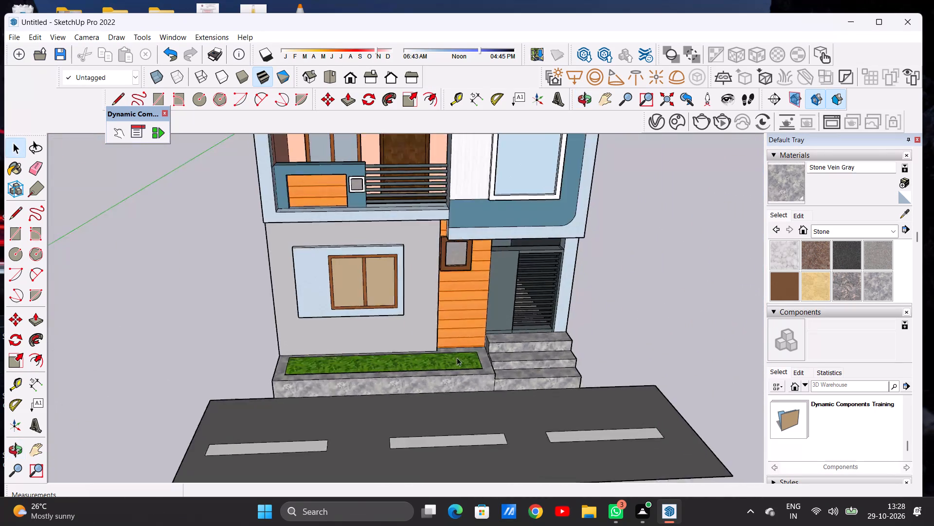
scroll(457, 357, "up", 1)
scroll(457, 357, "down", 14)
middle_click_drag(441, 356, 415, 348)
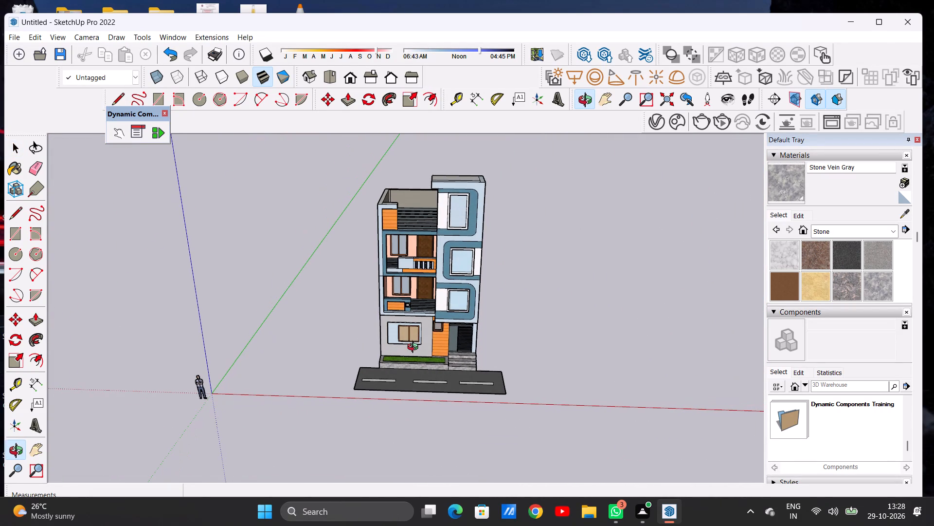
middle_click_drag(415, 348, 414, 348)
Examine the roof slab, terrace and upper-floor front up close, and the full house front with the road.
scroll(466, 169, "up", 2)
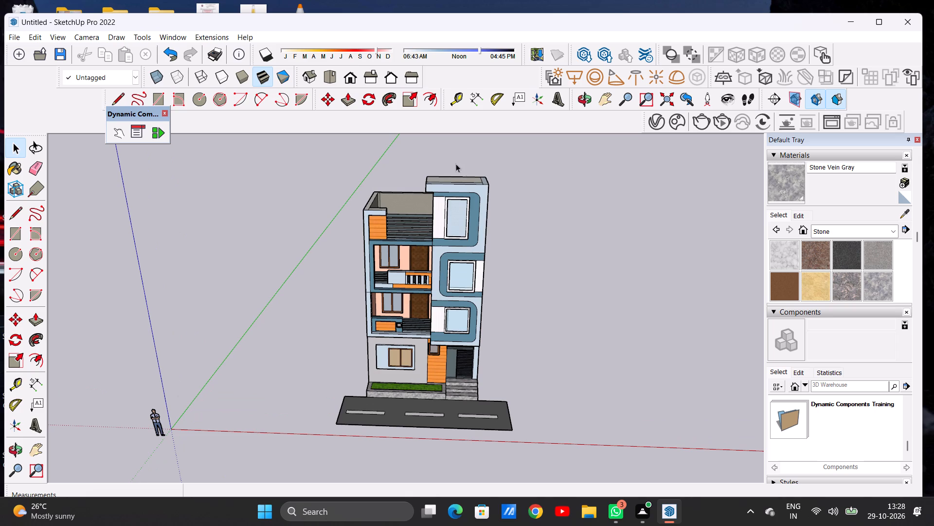
scroll(446, 174, "up", 15)
middle_click_drag(409, 175, 402, 184)
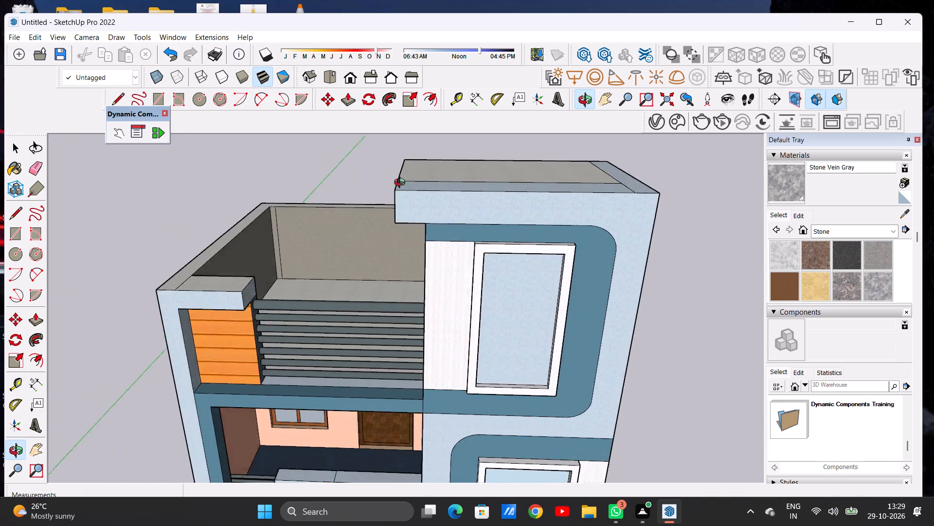
middle_click_drag(402, 184, 429, 161)
scroll(434, 190, "down", 2)
scroll(437, 191, "up", 1)
scroll(439, 191, "down", 2)
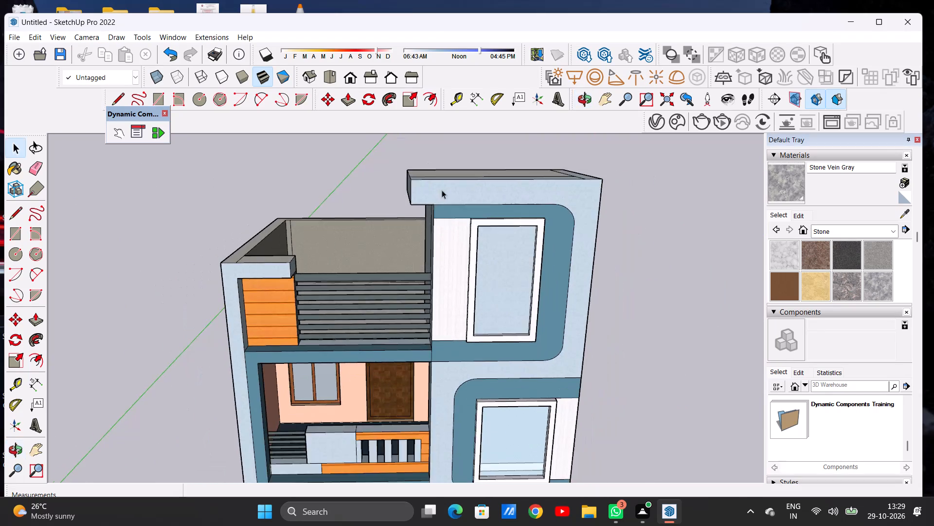
scroll(442, 190, "down", 20)
scroll(442, 190, "down", 1)
scroll(433, 260, "up", 6)
middle_click_drag(431, 268, 415, 274)
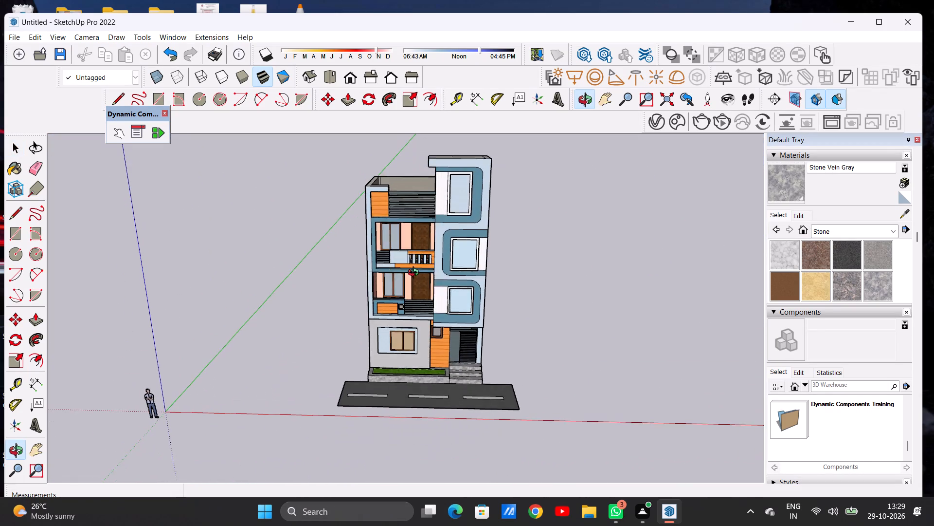
middle_click_drag(415, 274, 409, 281)
scroll(395, 282, "down", 4)
scroll(428, 197, "up", 2)
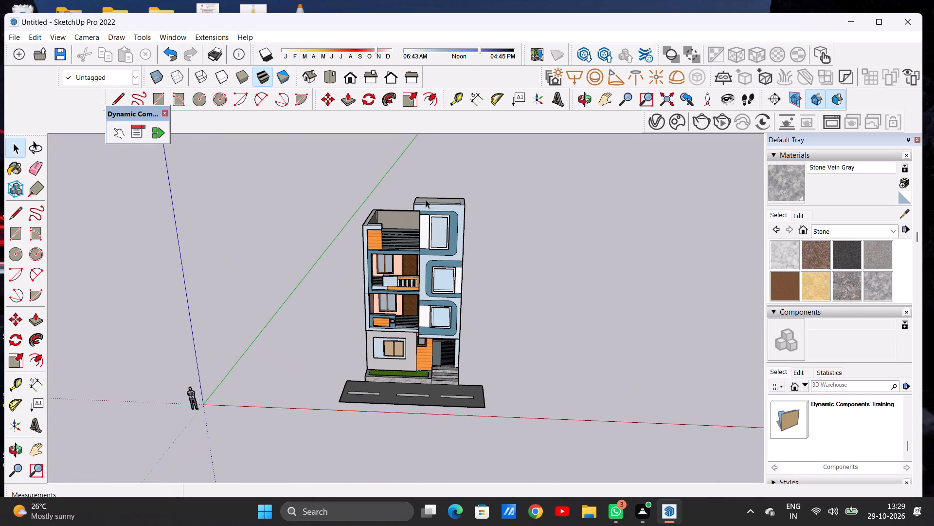
scroll(413, 218, "up", 4)
scroll(422, 214, "down", 4)
middle_click_drag(426, 213, 423, 206)
scroll(422, 207, "up", 2)
scroll(422, 207, "down", 2)
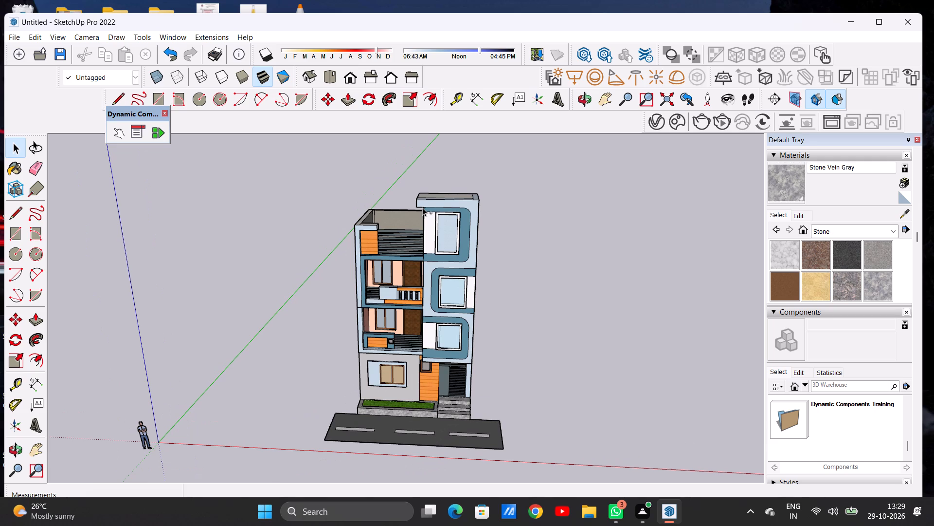
Save the model as a SketchUp file named DEEPTHI in the Documents folder.
key("ctrl+s")
key("BackSpace")
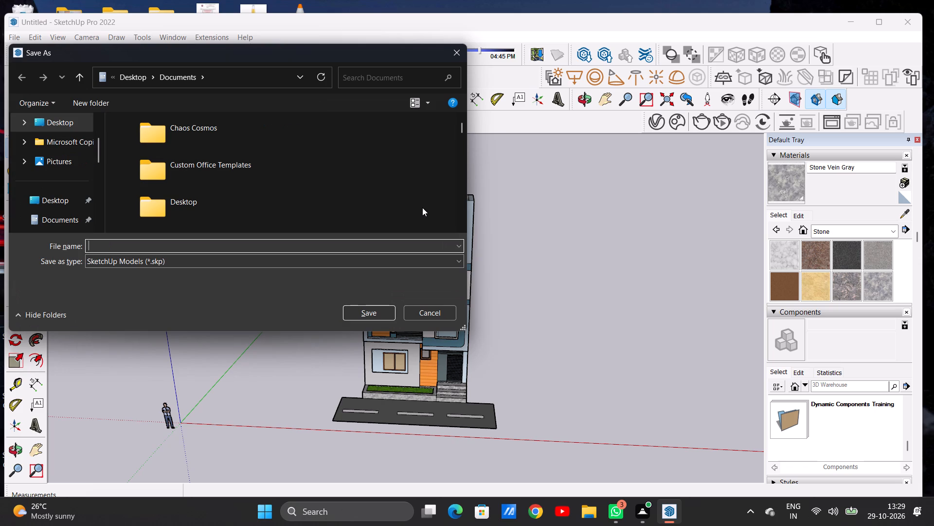
type("DE")
type("PTHI")
key("BackSpace")
key("BackSpace")
key("BackSpace")
key("BackSpace")
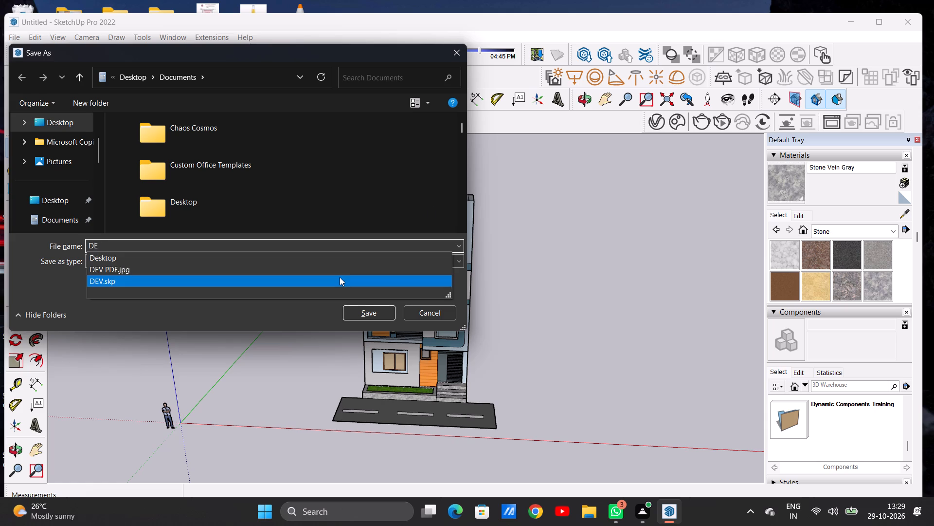
type("EPTHI")
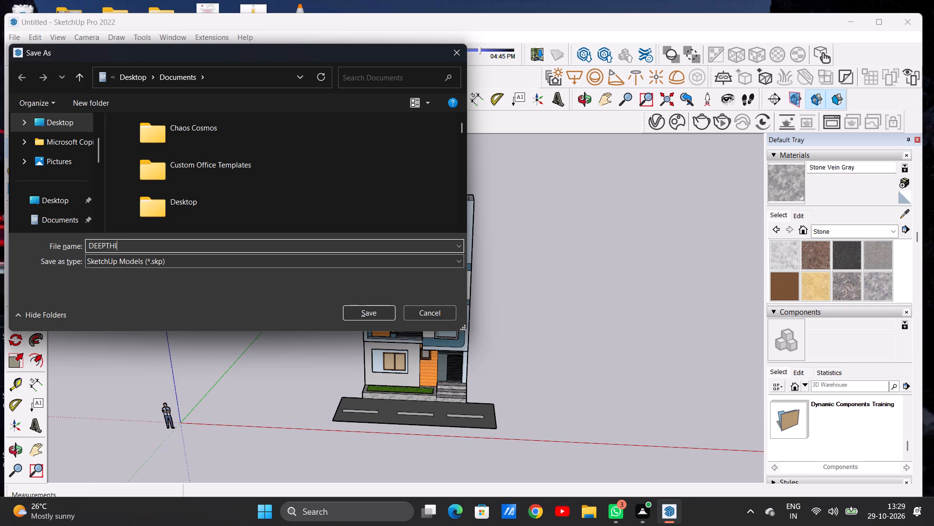
key("space")
left_click(371, 313)
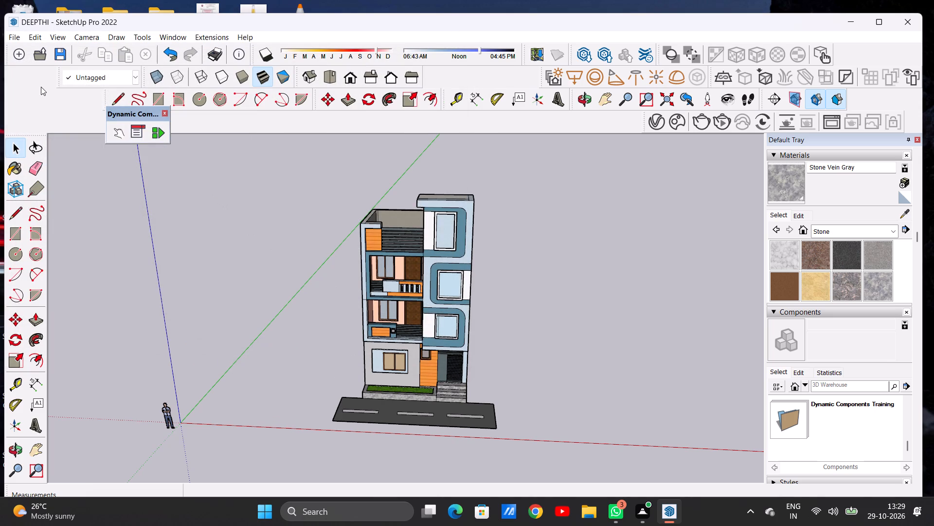
Export the current view of the house as a 2D JPEG image named DEEPTHI PDF in the Documents folder.
left_click(17, 33)
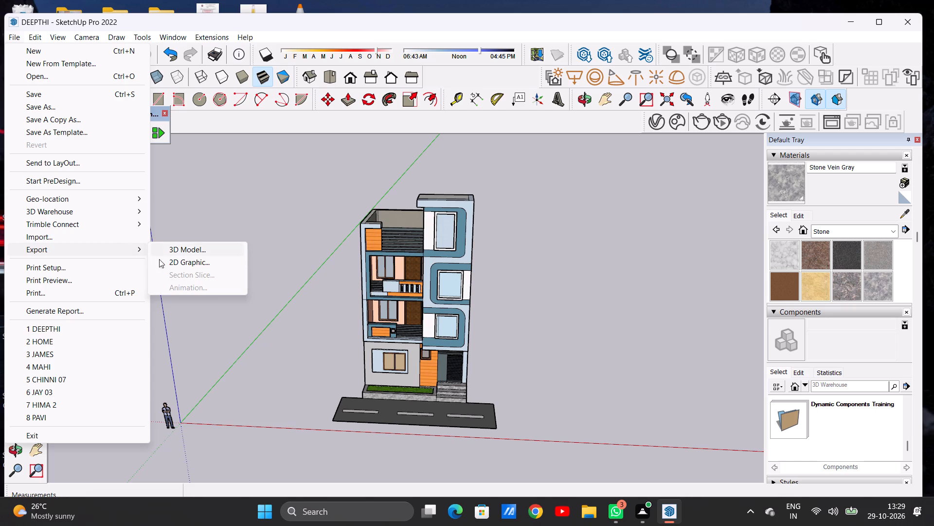
left_click(167, 262)
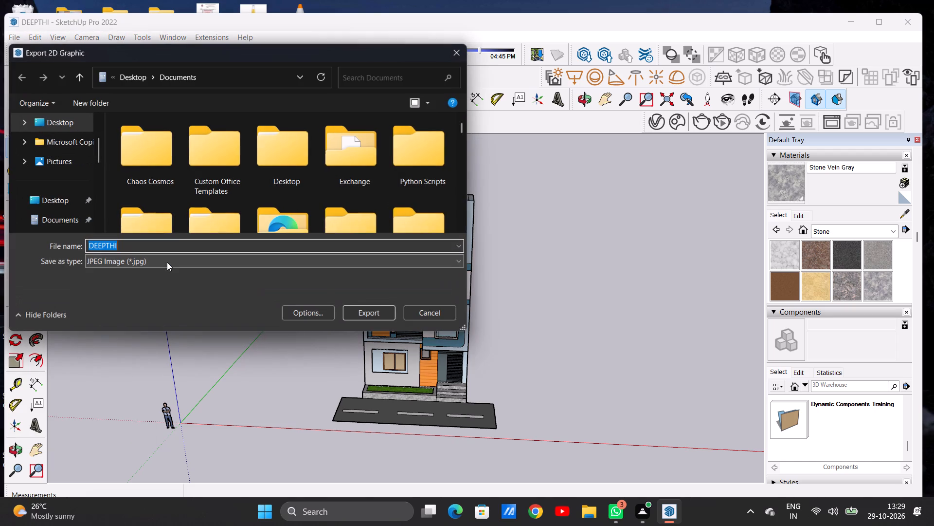
left_click(190, 247)
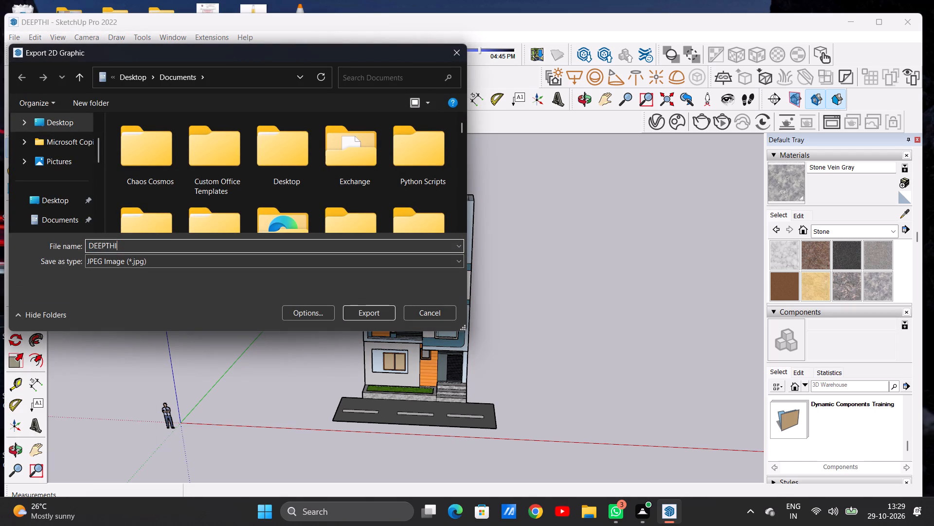
key("space")
type("PDF")
left_click(368, 310)
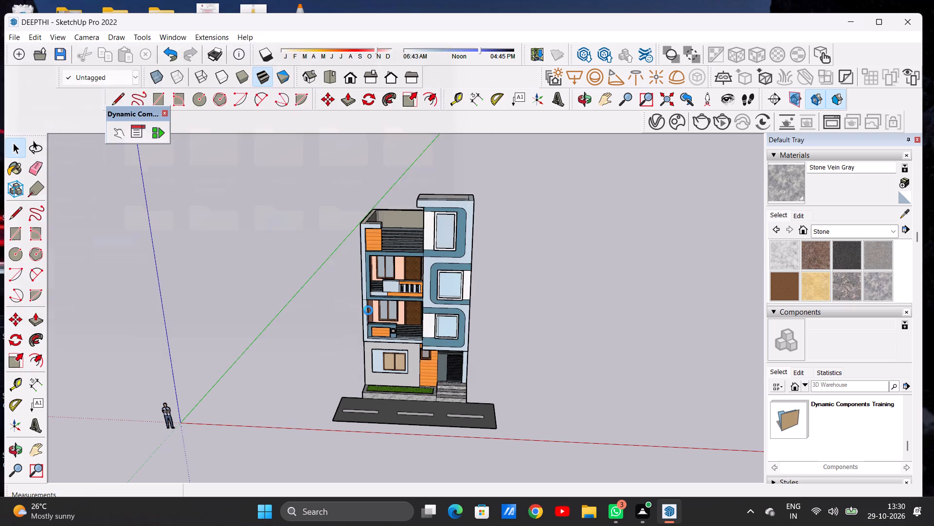